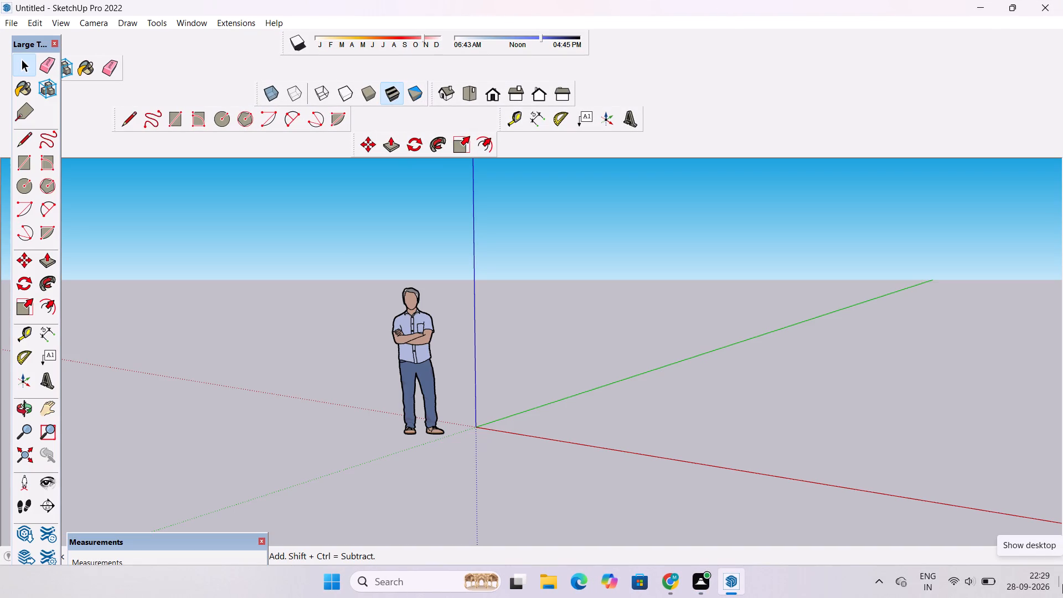
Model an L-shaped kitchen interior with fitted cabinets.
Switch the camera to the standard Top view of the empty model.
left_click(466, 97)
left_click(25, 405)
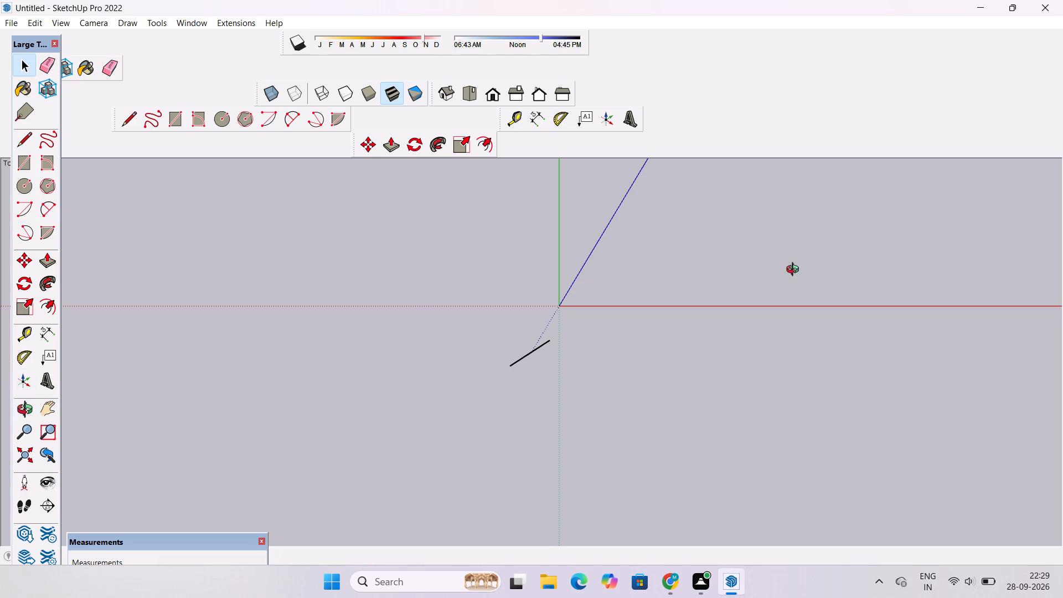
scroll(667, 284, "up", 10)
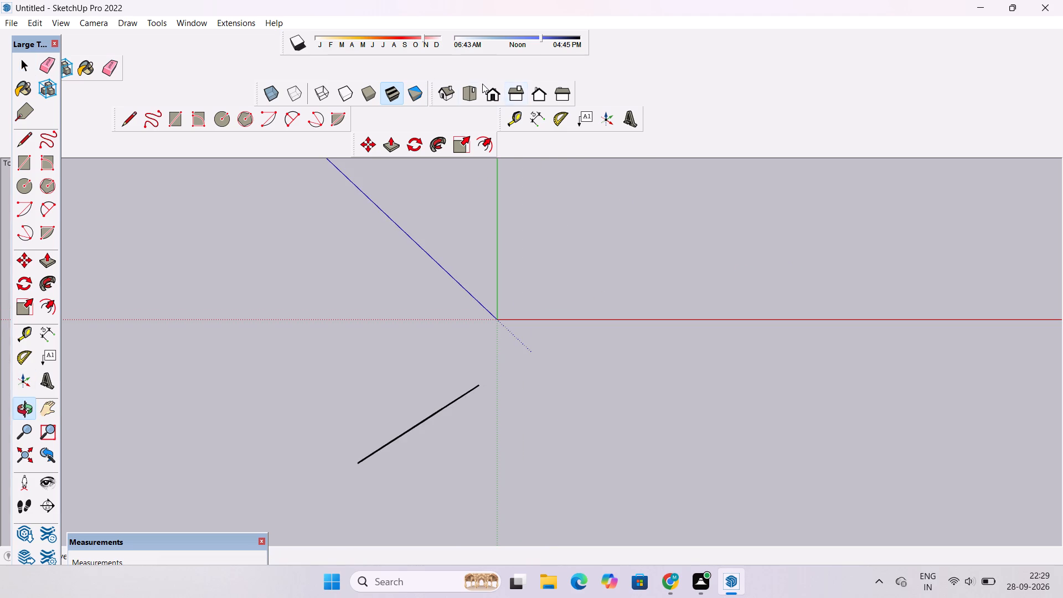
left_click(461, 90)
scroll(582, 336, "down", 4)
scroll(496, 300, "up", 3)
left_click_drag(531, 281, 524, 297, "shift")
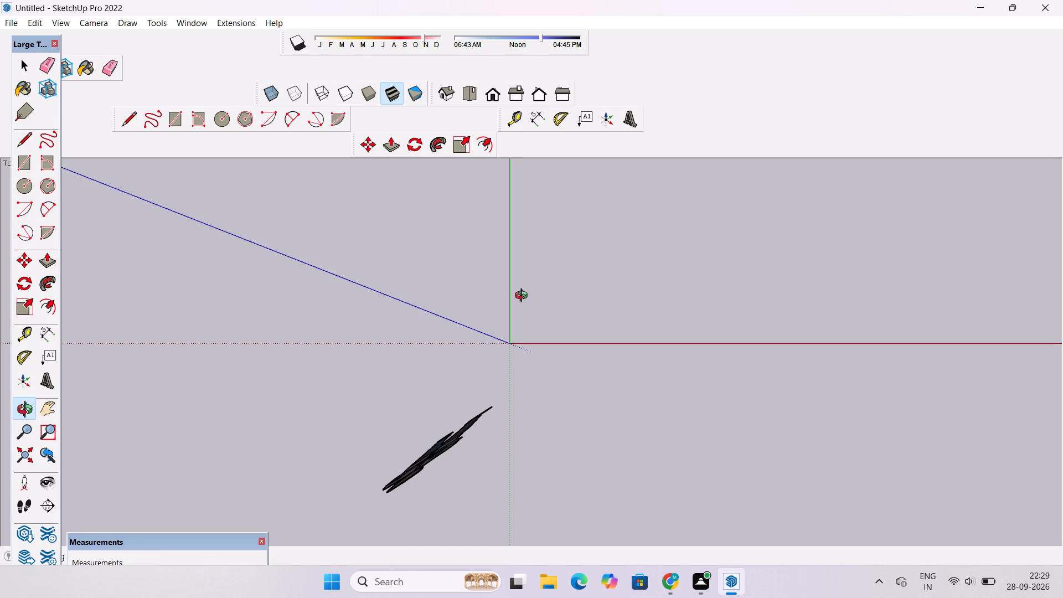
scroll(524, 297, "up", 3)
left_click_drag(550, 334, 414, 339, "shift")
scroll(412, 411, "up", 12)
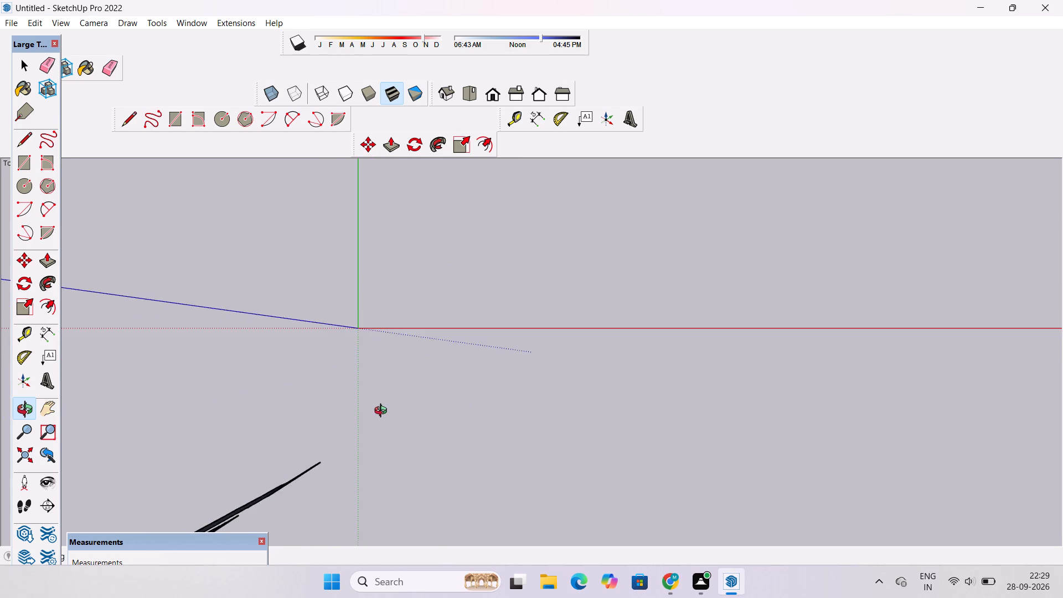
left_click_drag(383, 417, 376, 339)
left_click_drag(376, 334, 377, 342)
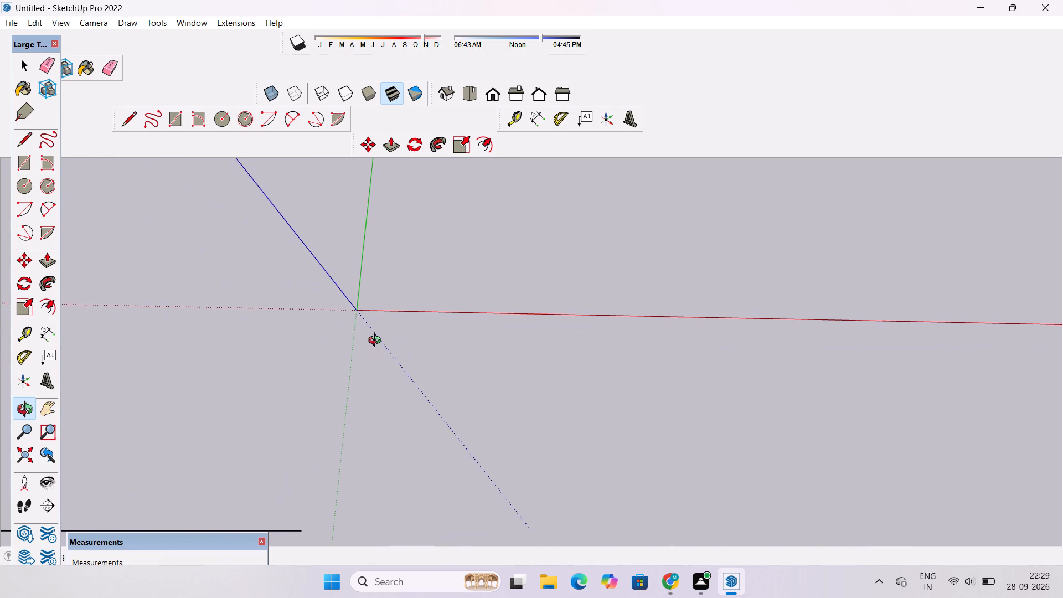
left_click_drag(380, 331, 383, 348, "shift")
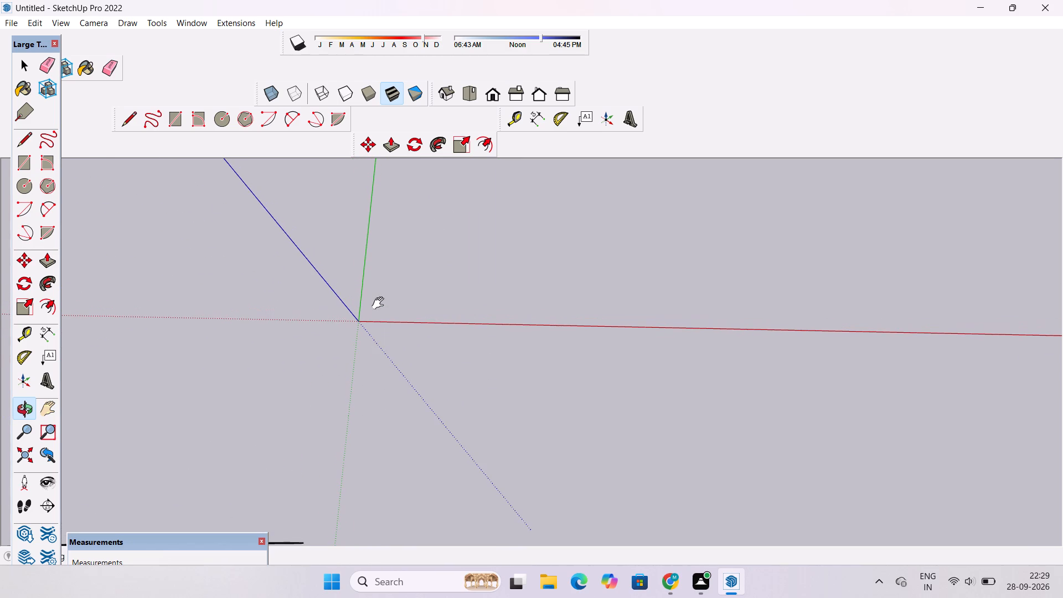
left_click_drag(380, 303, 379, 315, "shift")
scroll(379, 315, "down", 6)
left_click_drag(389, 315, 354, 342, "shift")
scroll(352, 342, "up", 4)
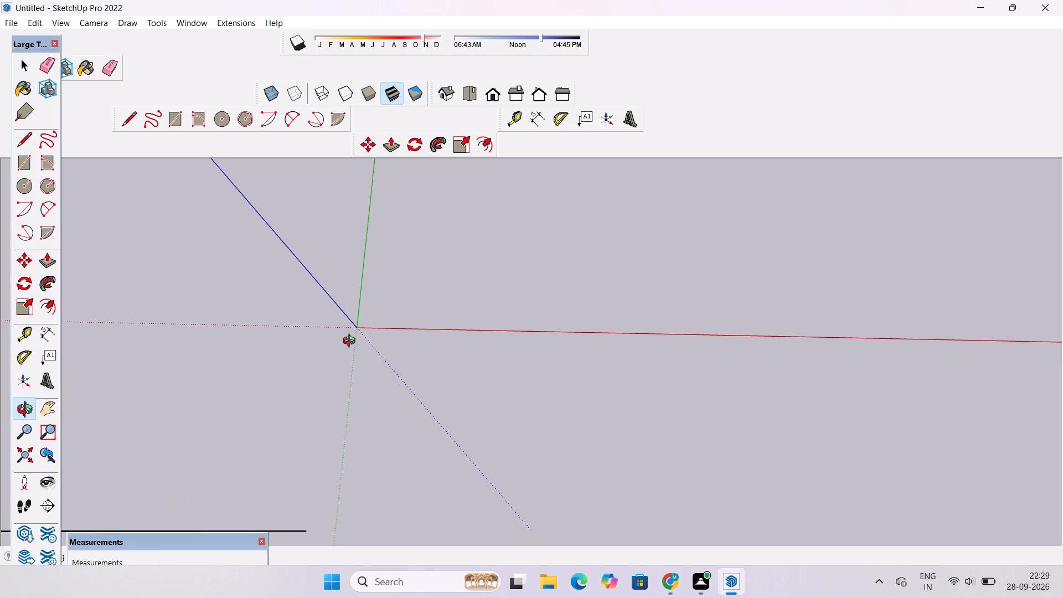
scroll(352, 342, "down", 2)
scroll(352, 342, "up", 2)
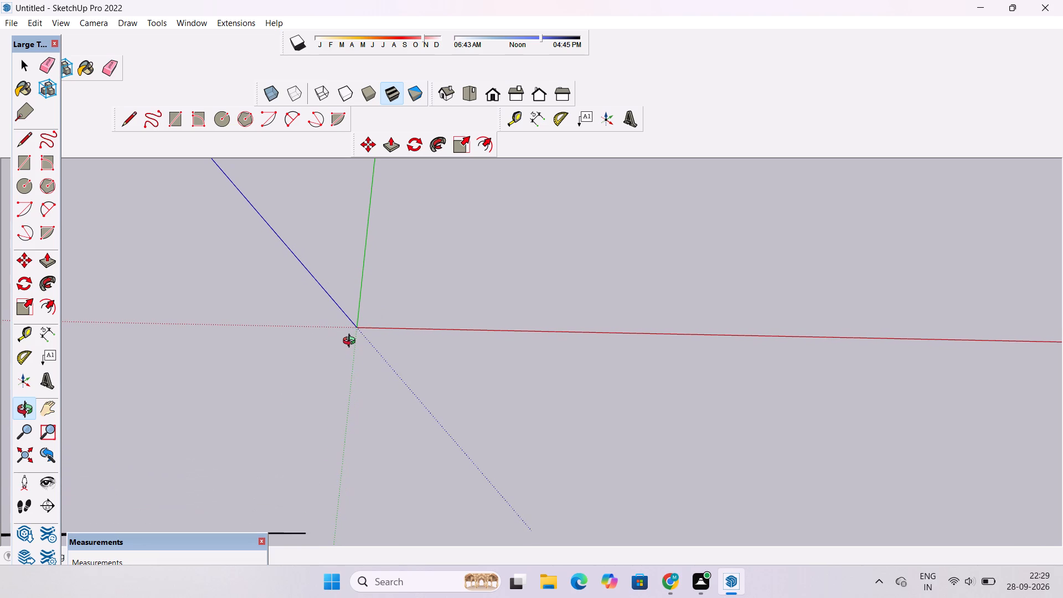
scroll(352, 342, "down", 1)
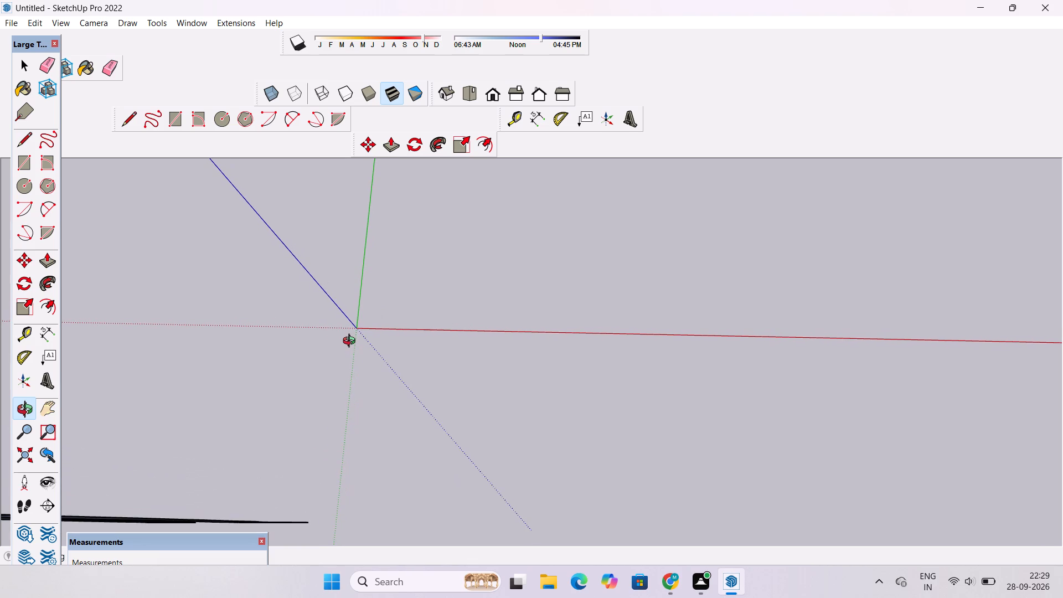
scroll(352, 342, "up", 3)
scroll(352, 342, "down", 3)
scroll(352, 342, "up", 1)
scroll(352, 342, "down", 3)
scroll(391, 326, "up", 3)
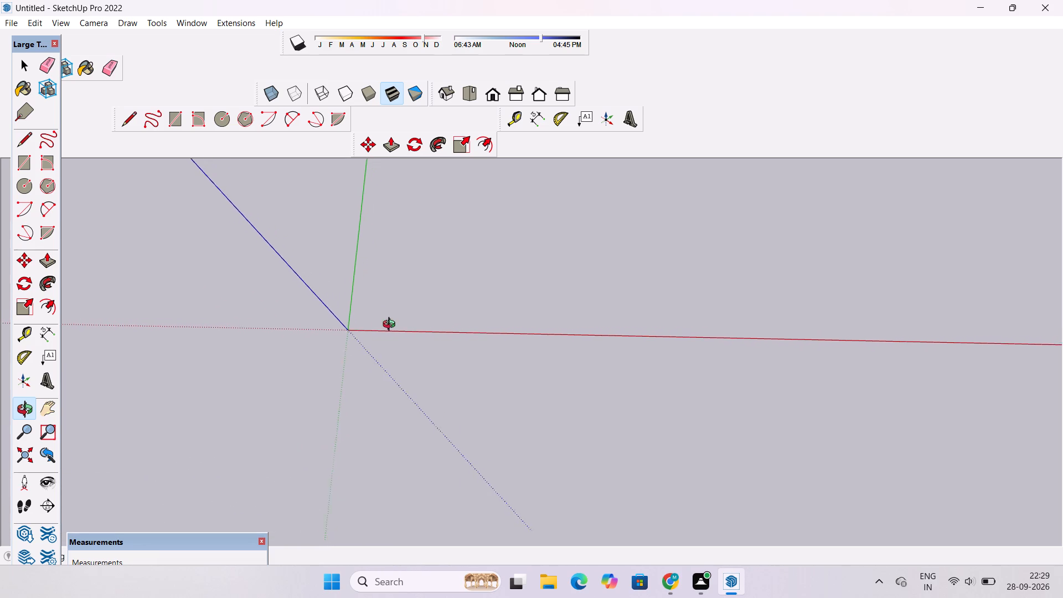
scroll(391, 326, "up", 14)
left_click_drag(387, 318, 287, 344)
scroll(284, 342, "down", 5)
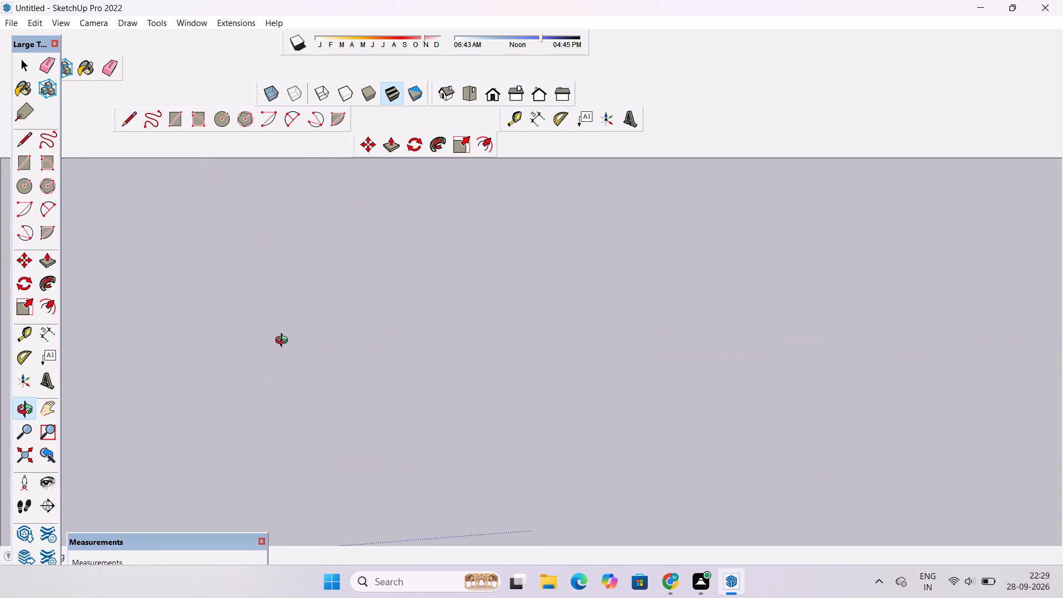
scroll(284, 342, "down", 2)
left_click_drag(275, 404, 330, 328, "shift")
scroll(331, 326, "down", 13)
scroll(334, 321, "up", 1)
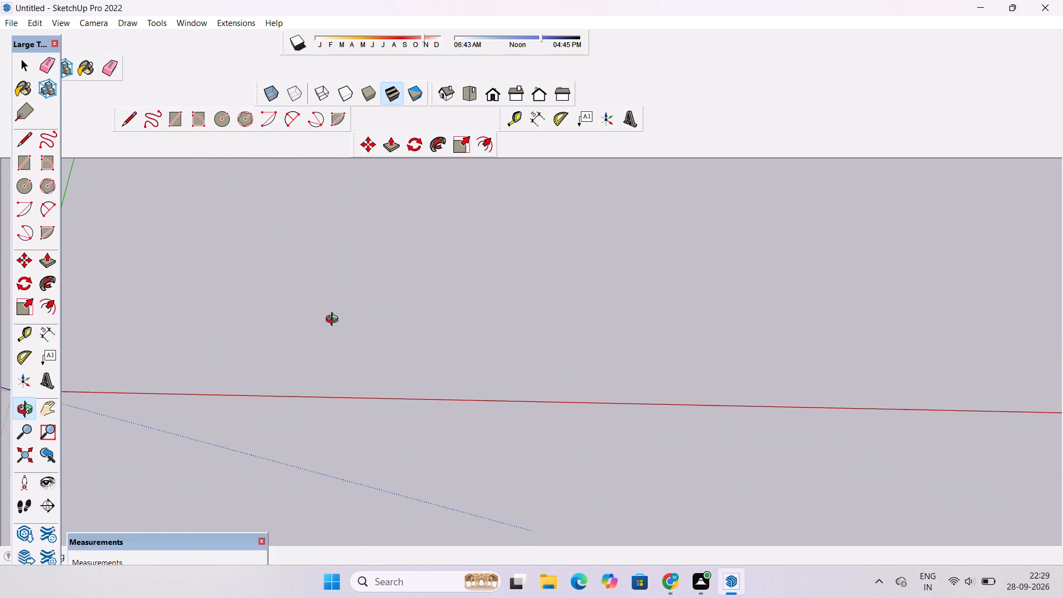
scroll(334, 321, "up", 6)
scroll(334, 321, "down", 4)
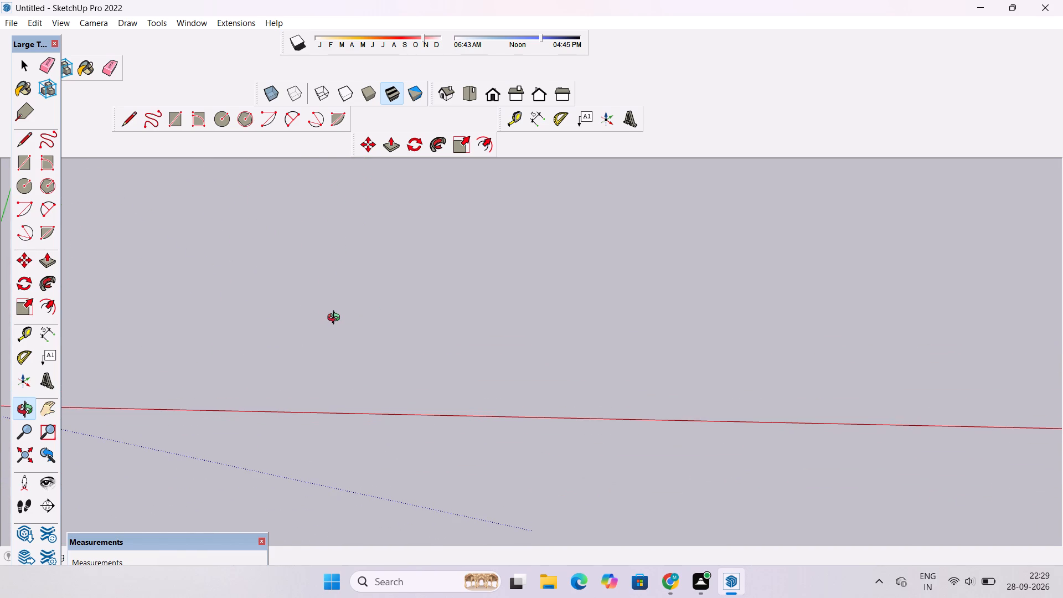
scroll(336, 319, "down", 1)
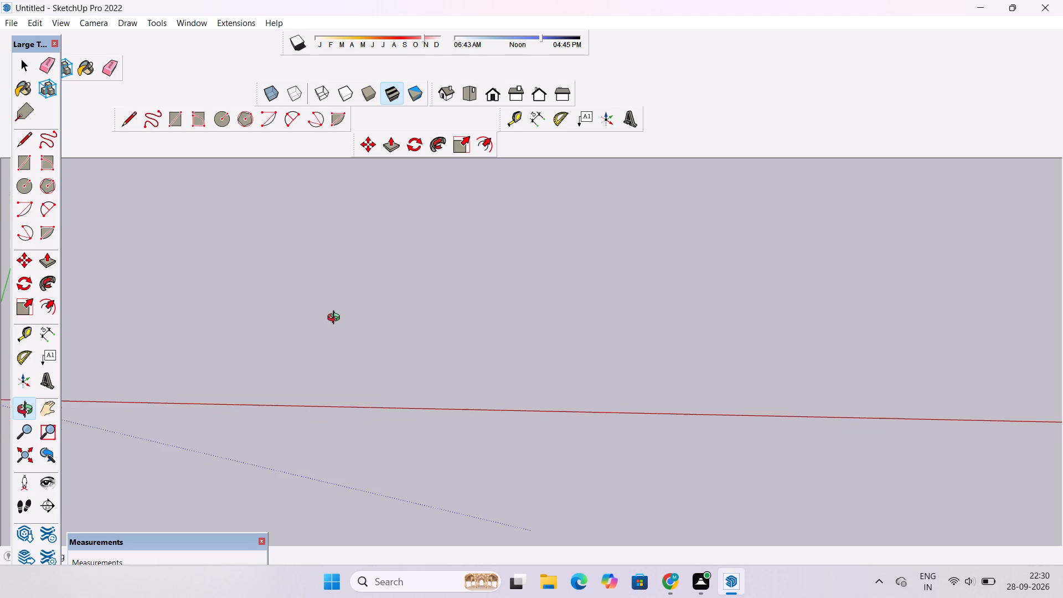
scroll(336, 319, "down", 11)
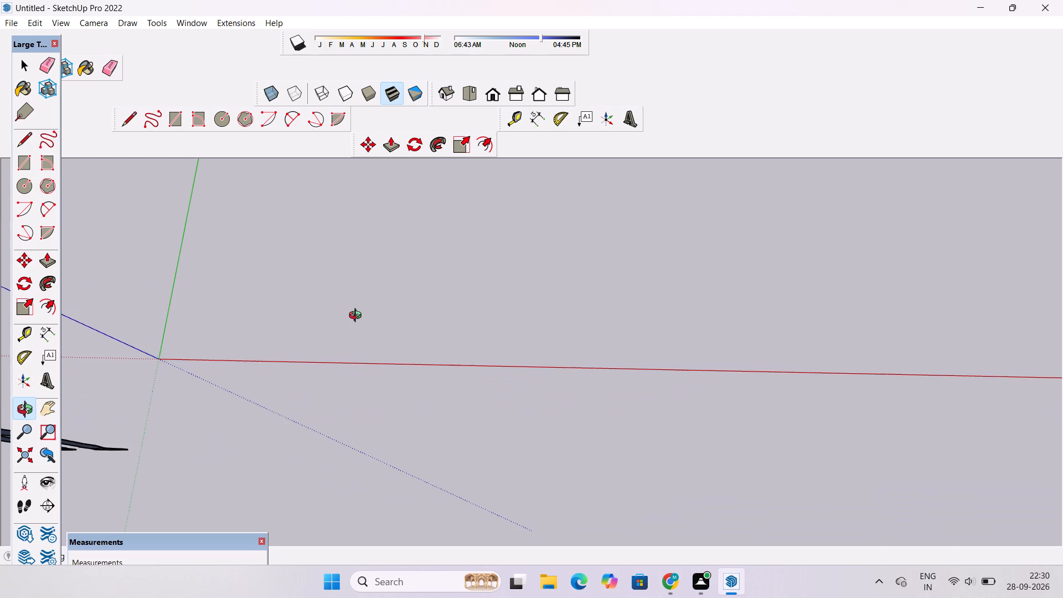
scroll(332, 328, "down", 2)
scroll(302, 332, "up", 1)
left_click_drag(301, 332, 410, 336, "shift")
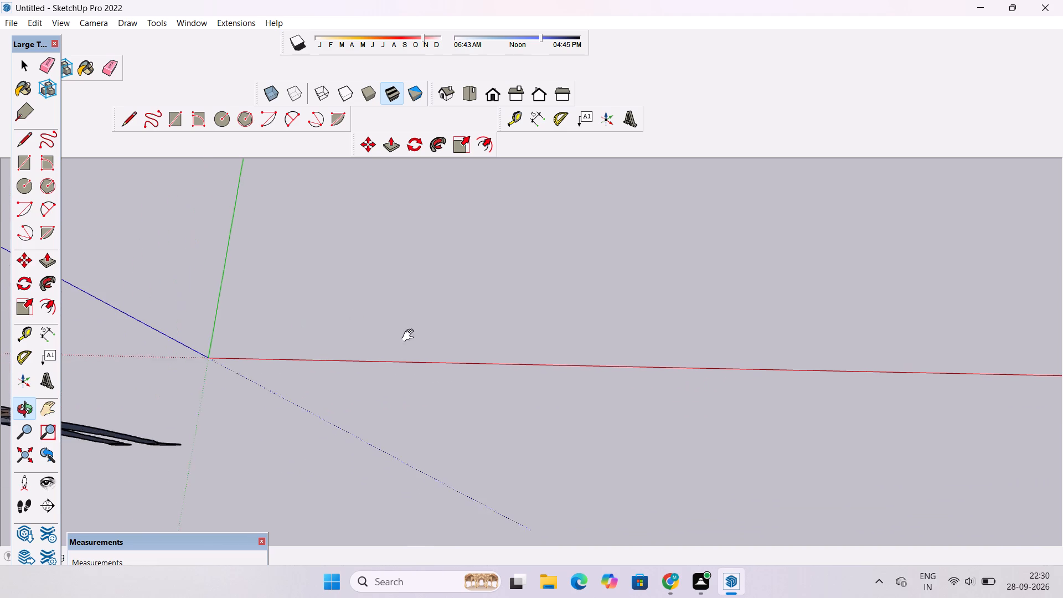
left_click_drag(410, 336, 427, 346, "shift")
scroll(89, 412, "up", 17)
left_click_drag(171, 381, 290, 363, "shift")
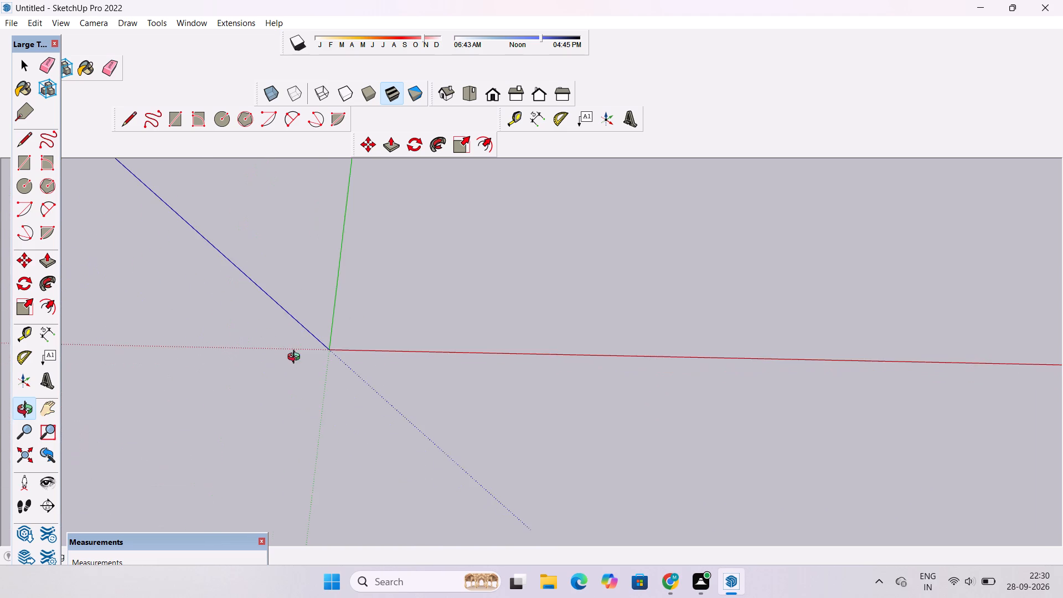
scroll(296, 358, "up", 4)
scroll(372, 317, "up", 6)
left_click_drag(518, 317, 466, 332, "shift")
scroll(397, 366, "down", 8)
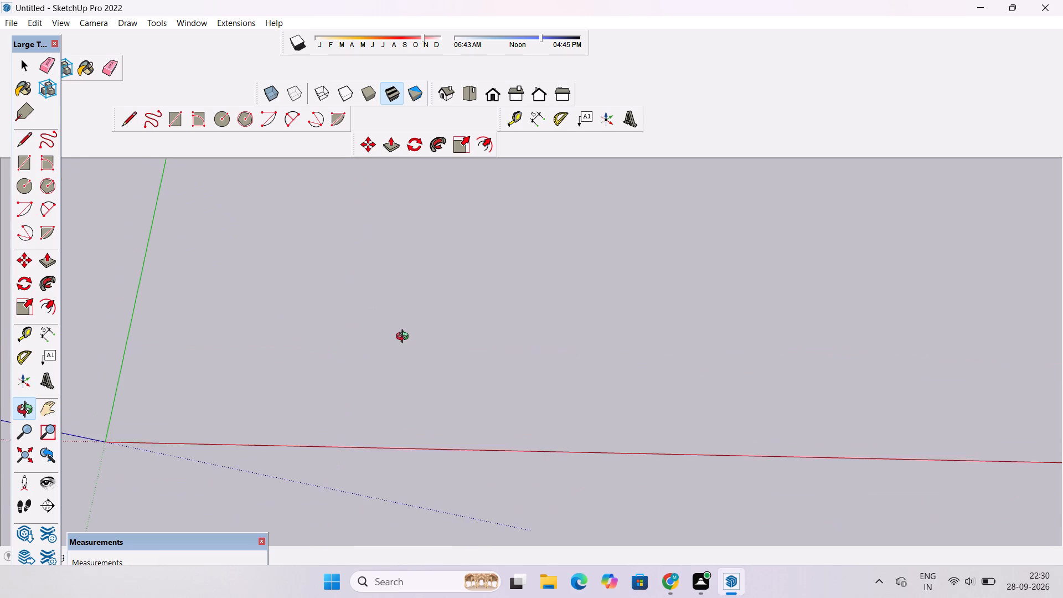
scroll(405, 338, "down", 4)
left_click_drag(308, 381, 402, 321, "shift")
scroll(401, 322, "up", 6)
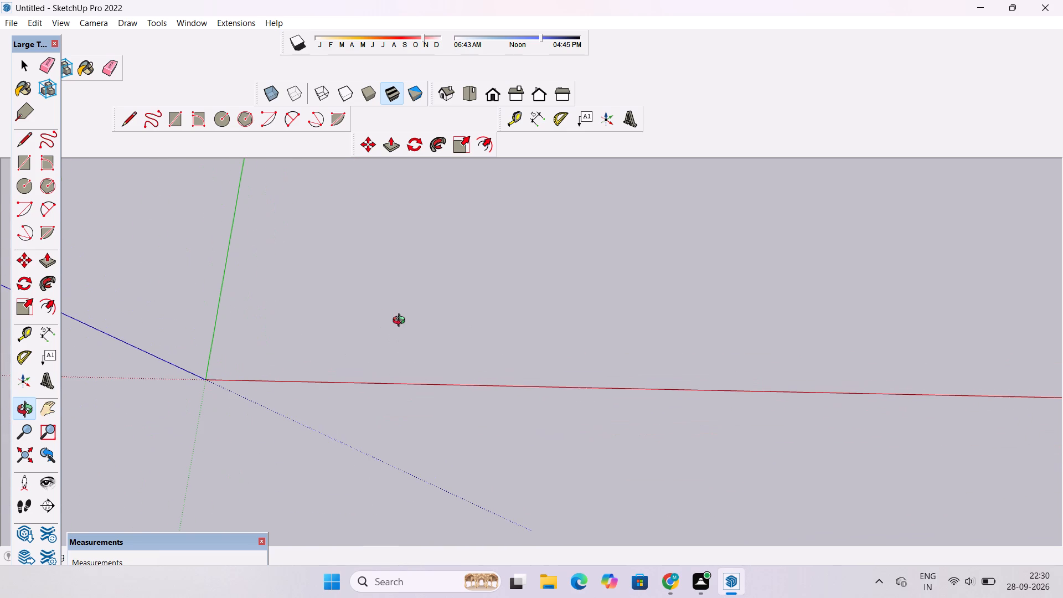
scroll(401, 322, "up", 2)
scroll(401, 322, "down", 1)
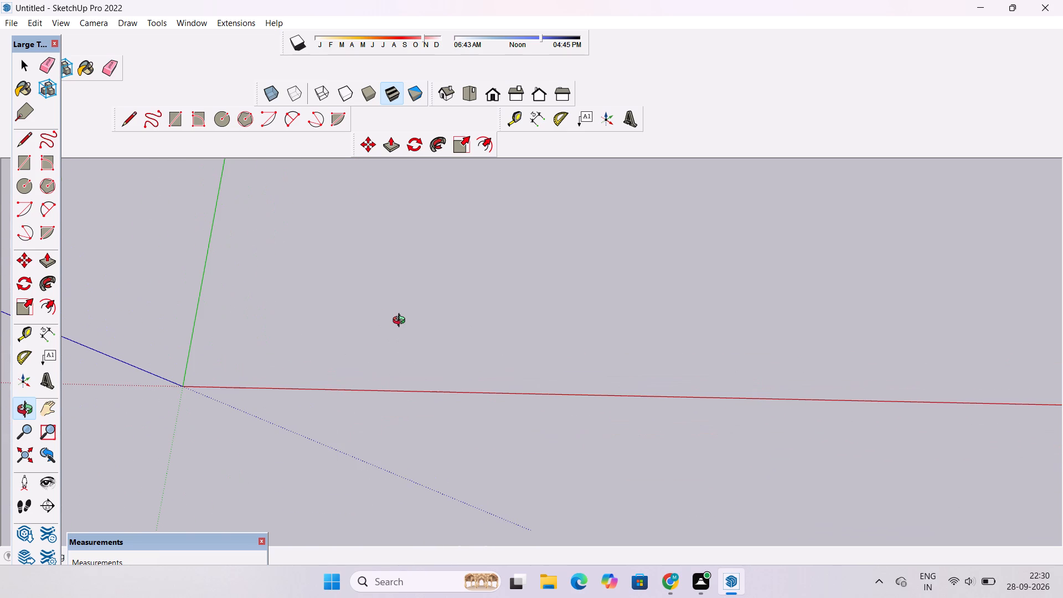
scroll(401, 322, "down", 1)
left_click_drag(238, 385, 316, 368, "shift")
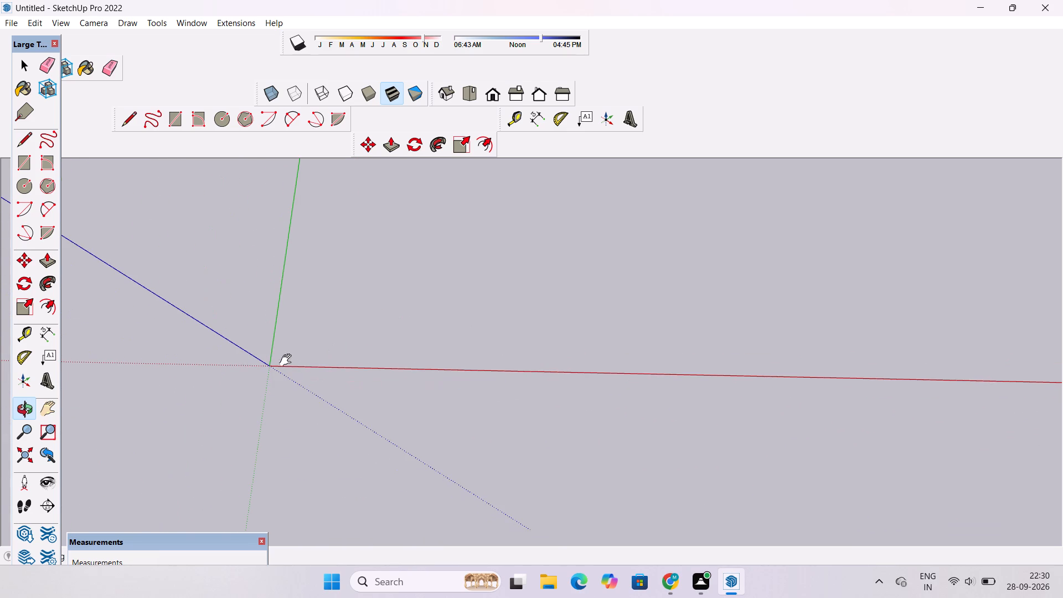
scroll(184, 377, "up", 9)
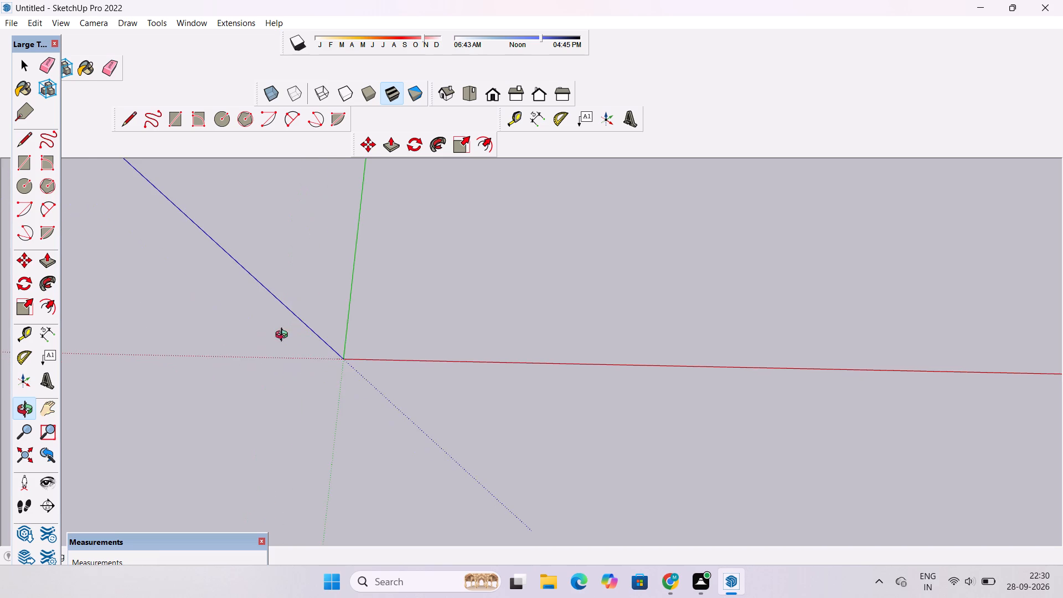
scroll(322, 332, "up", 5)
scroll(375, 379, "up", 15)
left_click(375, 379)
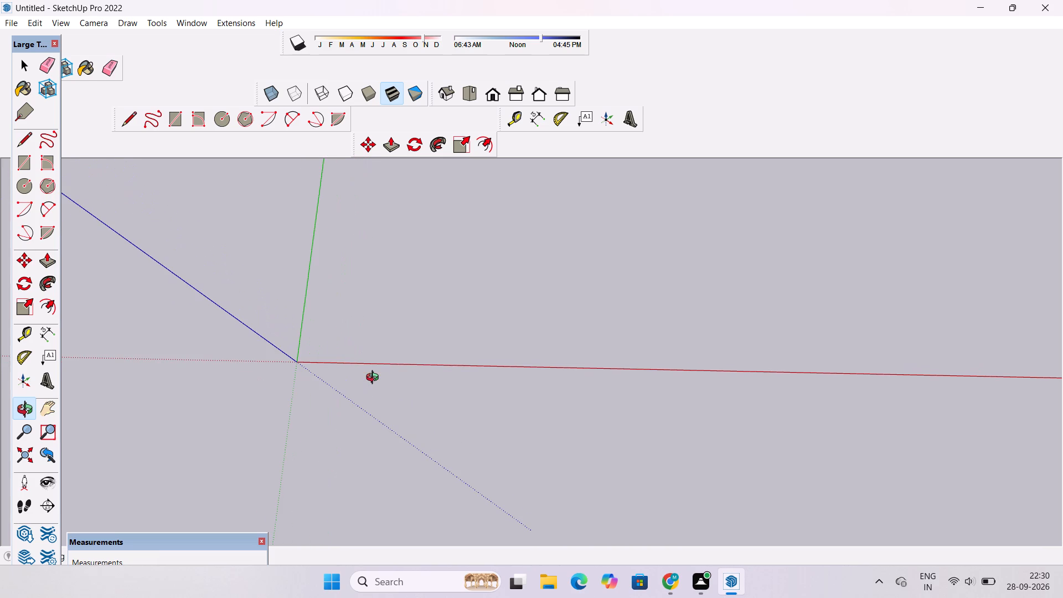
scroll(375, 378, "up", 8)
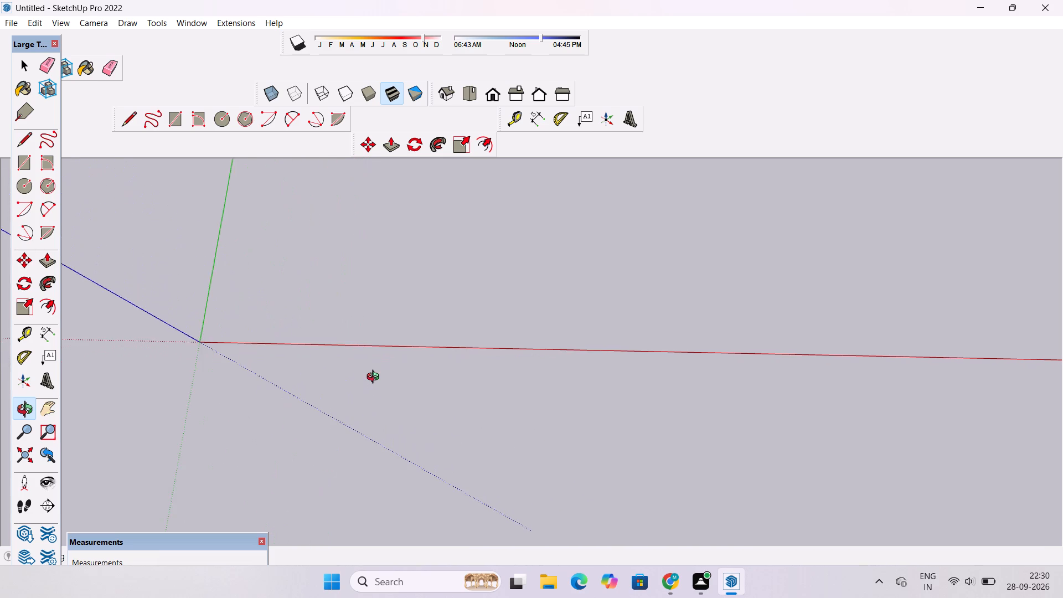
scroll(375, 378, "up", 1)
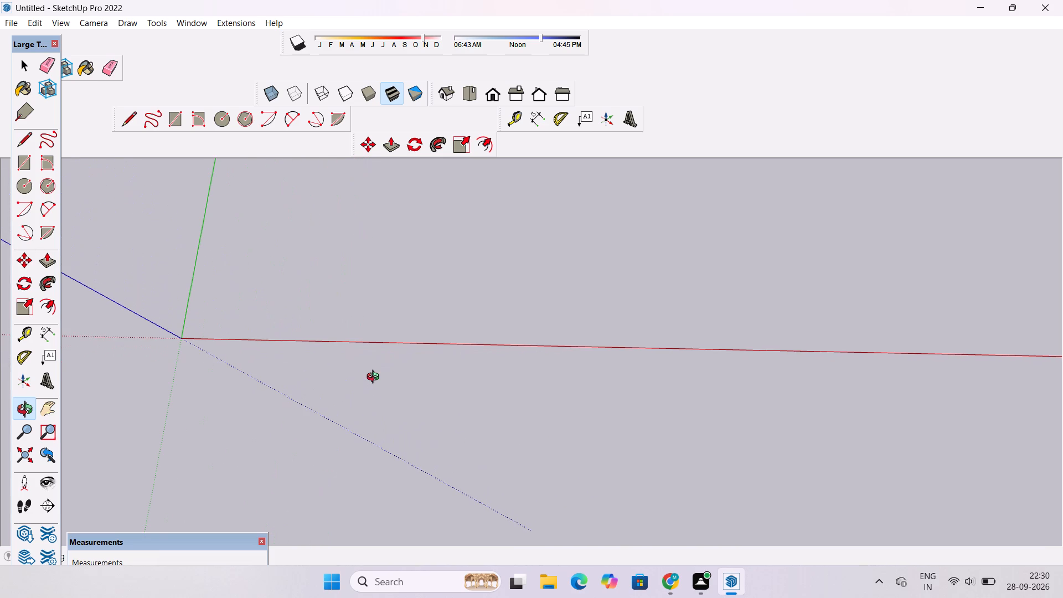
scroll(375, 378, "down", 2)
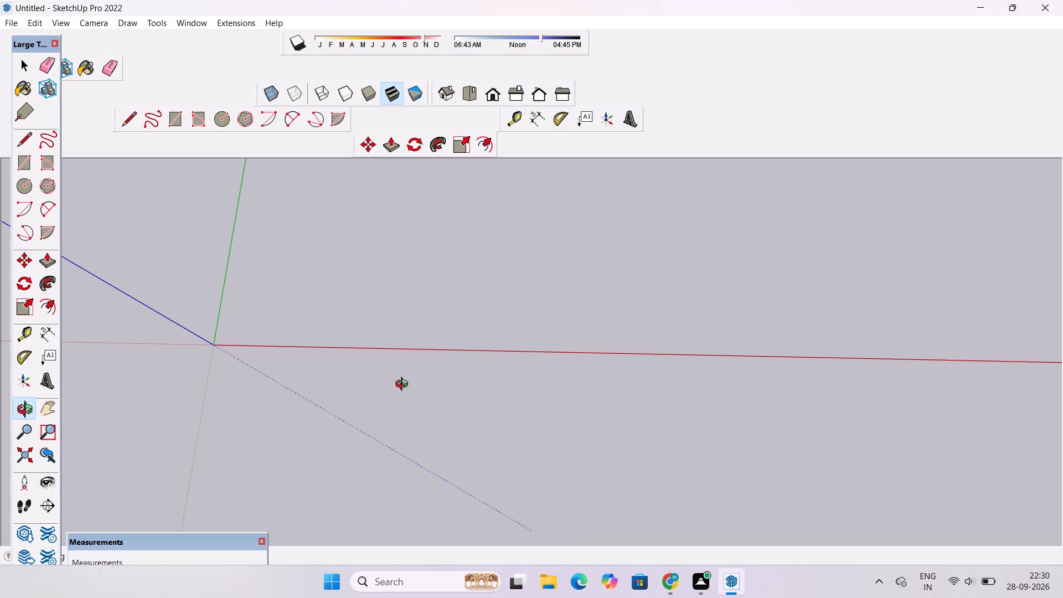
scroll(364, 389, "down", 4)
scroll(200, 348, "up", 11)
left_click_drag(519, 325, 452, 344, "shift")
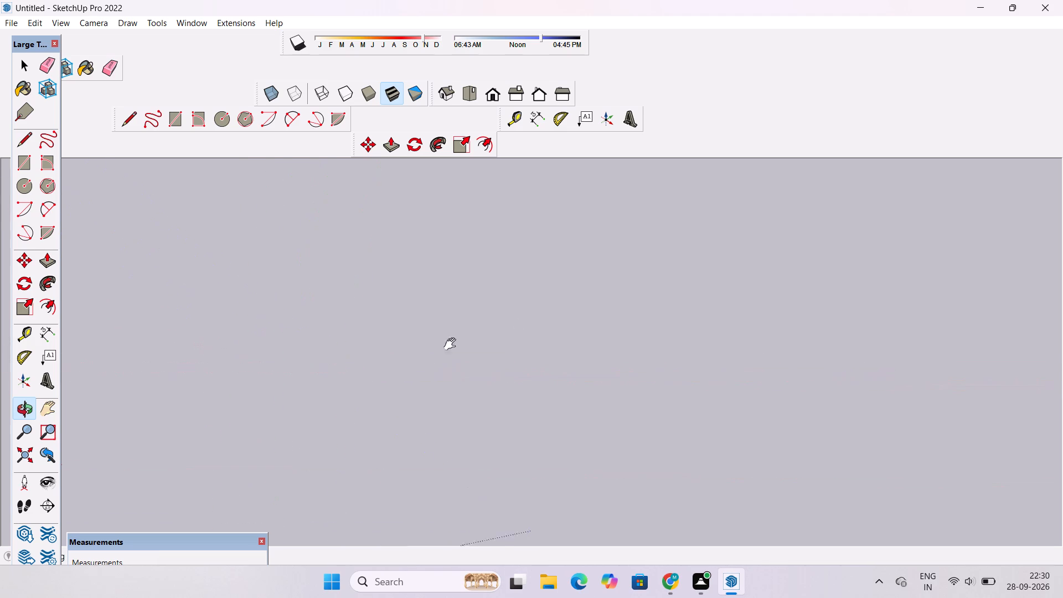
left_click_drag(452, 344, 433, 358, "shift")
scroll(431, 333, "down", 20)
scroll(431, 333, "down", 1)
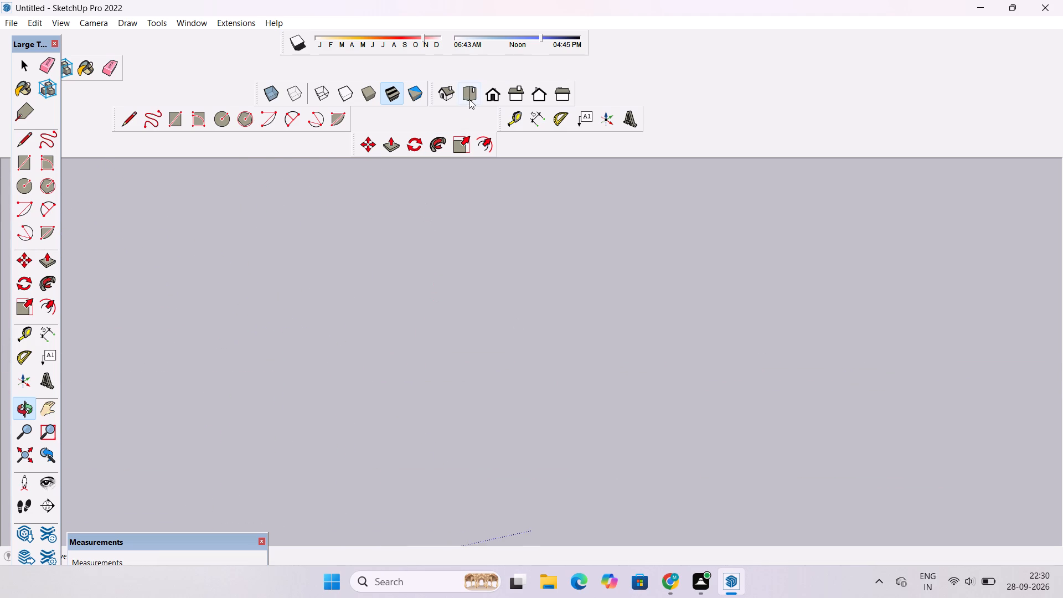
Reset the camera to the standard Top view and zoom in on the ground plane near the axis origin.
left_click(469, 99)
scroll(518, 290, "down", 3)
scroll(706, 208, "up", 13)
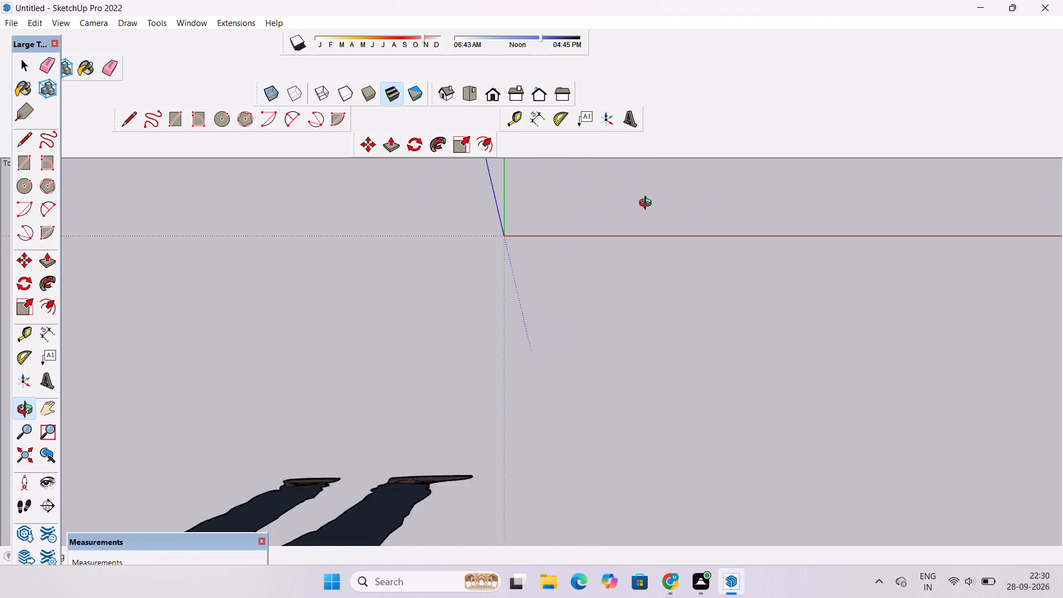
scroll(648, 204, "up", 8)
scroll(480, 255, "up", 5)
scroll(470, 243, "up", 2, "shift")
left_click_drag(471, 236, 468, 241, "shift")
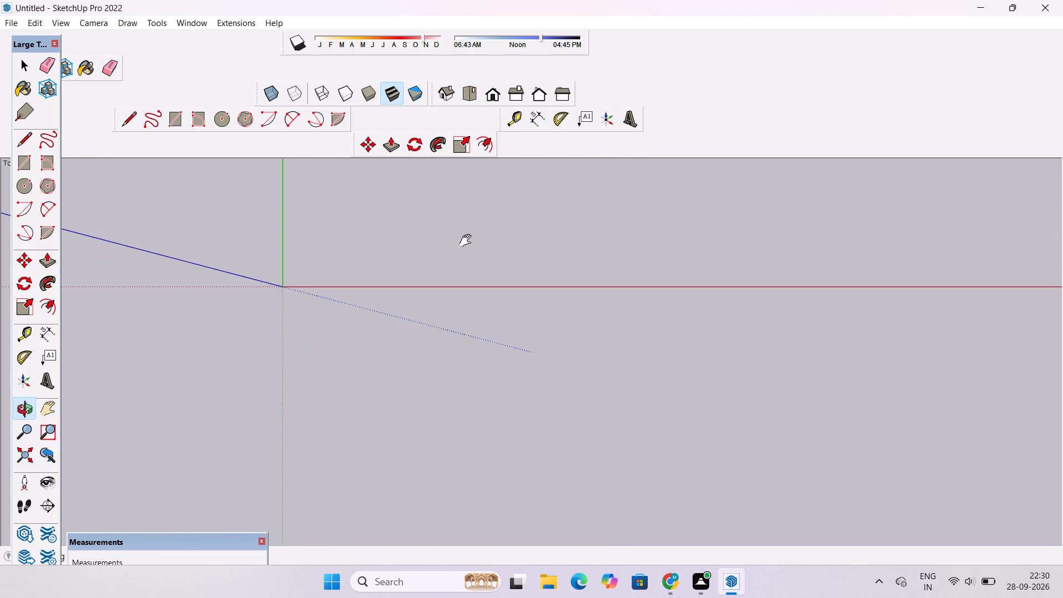
left_click_drag(468, 241, 462, 251, "shift")
scroll(439, 275, "up", 7)
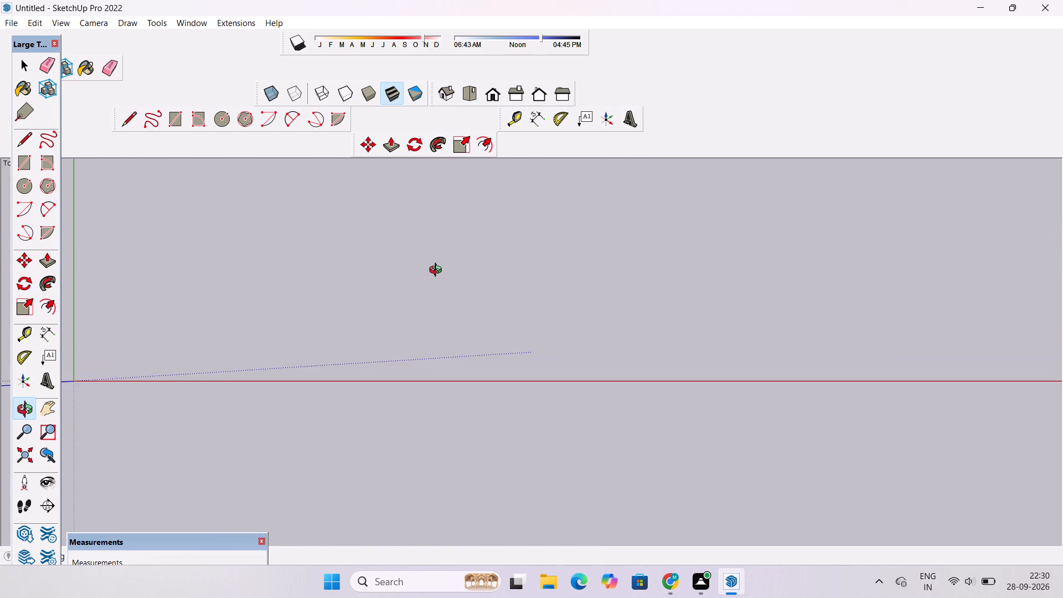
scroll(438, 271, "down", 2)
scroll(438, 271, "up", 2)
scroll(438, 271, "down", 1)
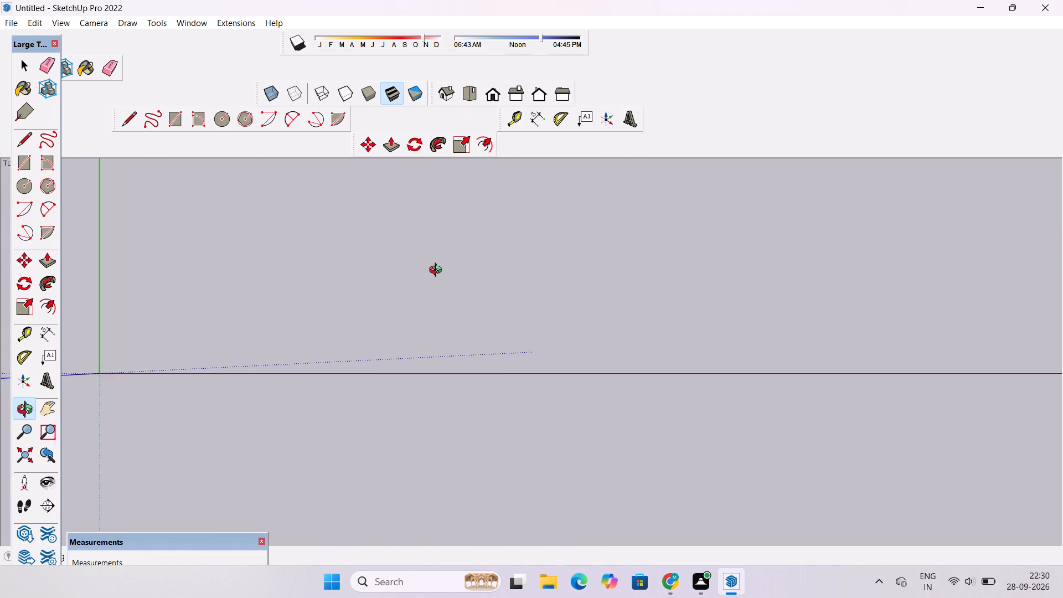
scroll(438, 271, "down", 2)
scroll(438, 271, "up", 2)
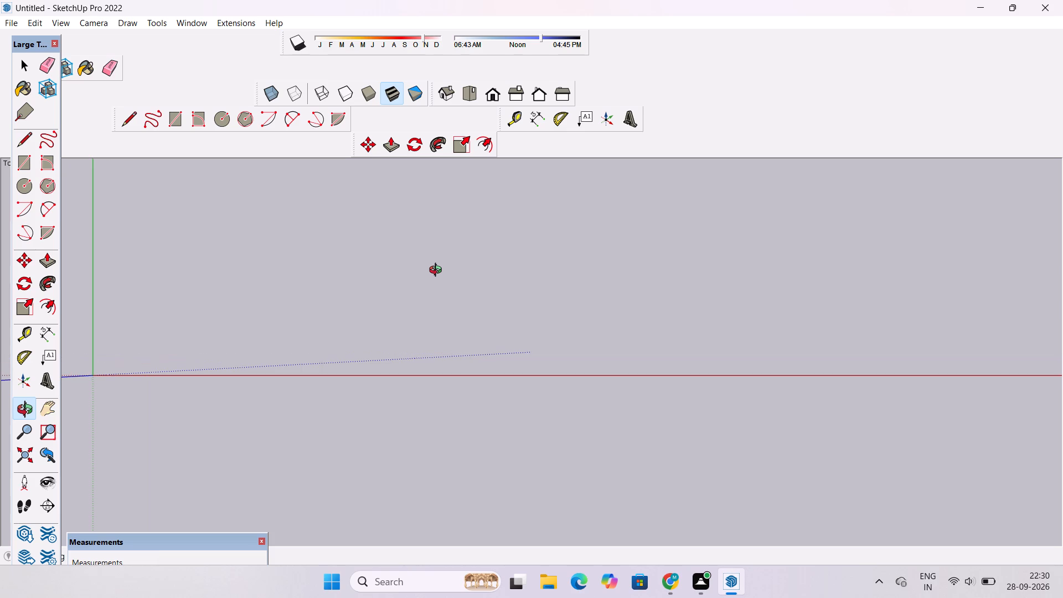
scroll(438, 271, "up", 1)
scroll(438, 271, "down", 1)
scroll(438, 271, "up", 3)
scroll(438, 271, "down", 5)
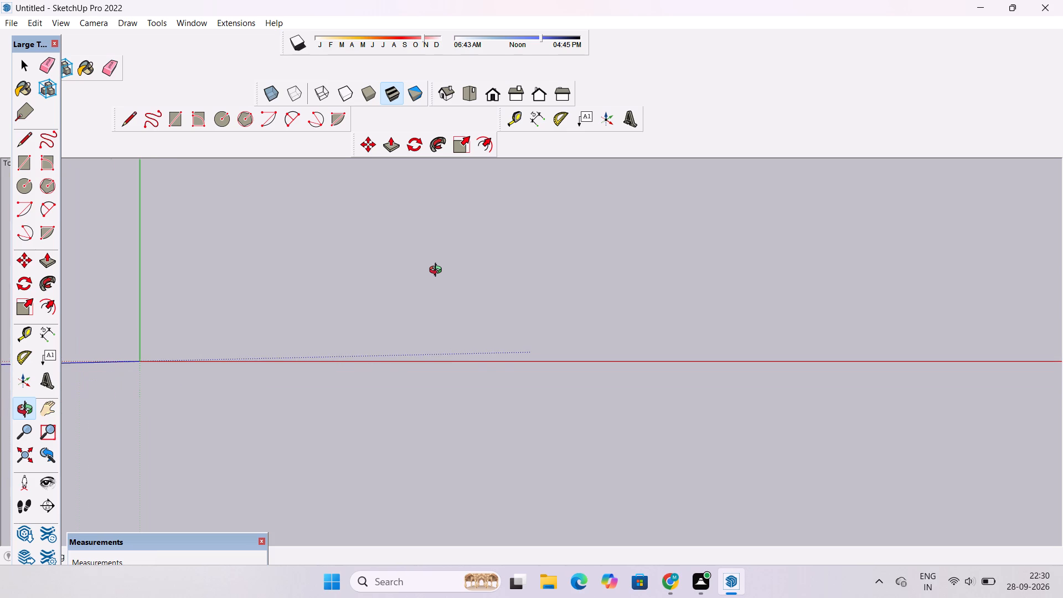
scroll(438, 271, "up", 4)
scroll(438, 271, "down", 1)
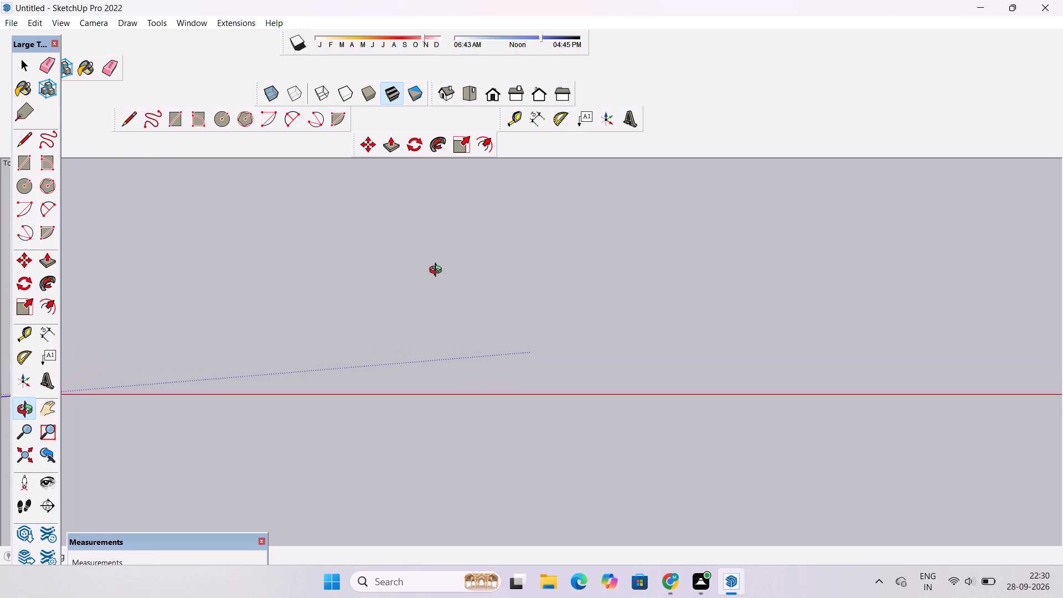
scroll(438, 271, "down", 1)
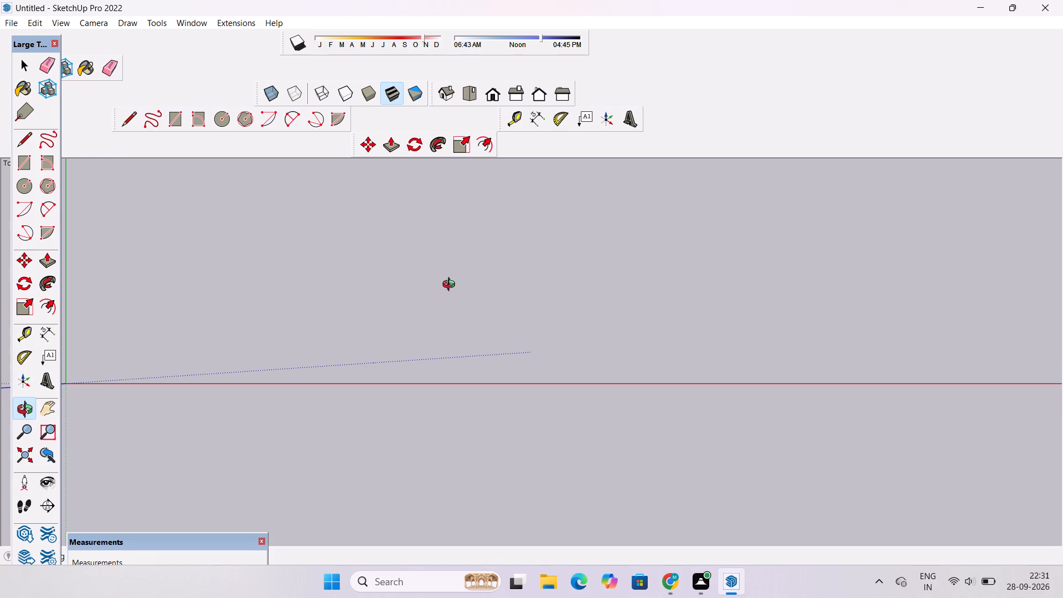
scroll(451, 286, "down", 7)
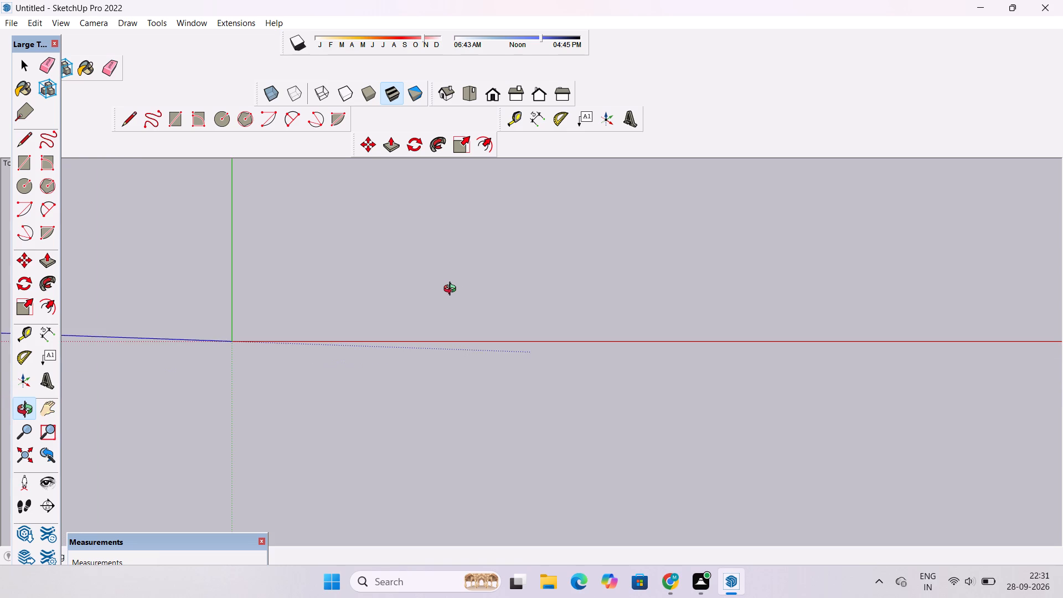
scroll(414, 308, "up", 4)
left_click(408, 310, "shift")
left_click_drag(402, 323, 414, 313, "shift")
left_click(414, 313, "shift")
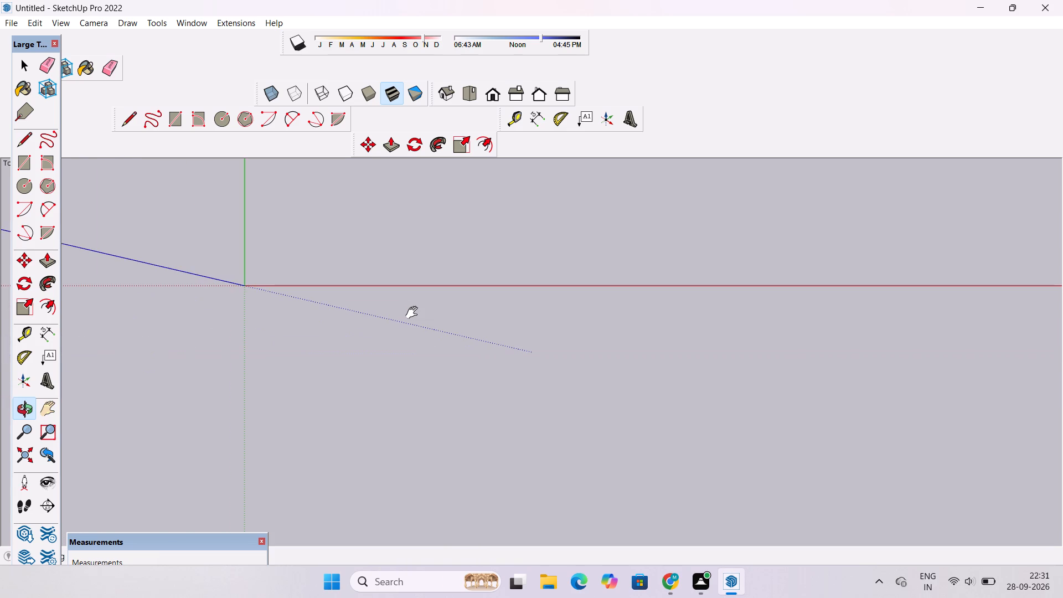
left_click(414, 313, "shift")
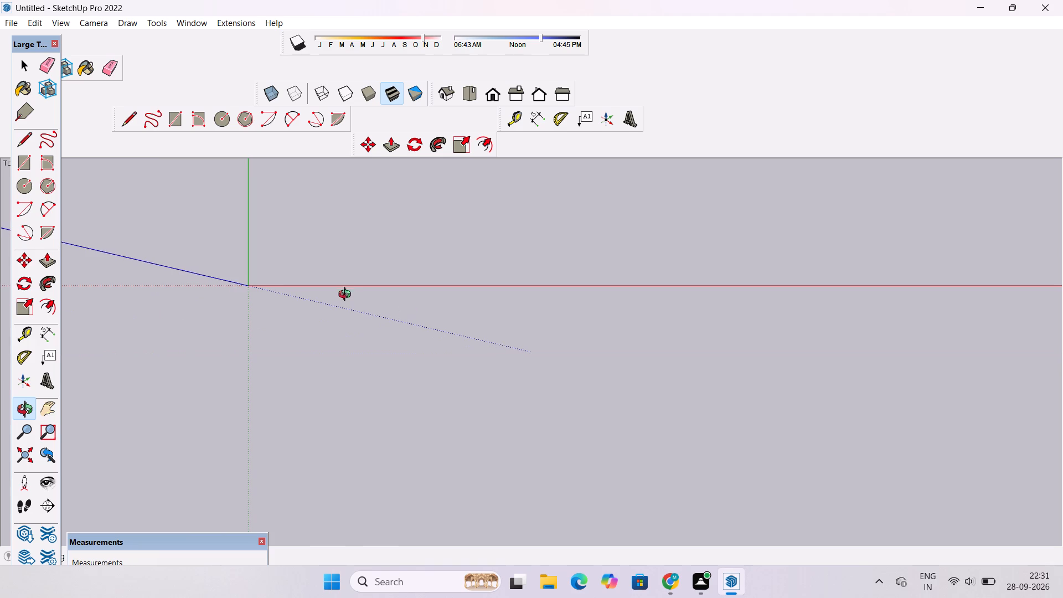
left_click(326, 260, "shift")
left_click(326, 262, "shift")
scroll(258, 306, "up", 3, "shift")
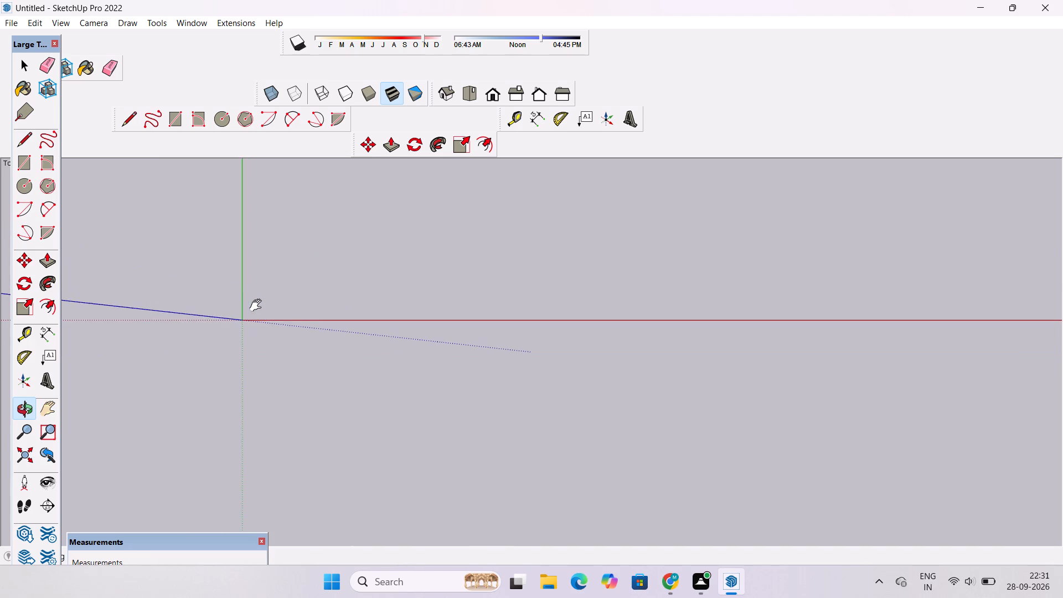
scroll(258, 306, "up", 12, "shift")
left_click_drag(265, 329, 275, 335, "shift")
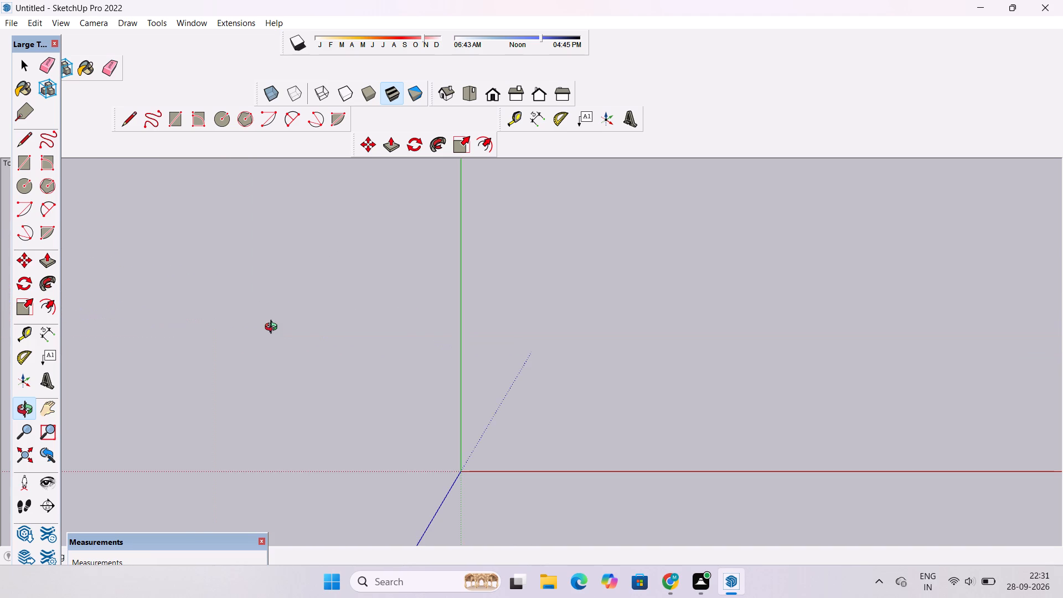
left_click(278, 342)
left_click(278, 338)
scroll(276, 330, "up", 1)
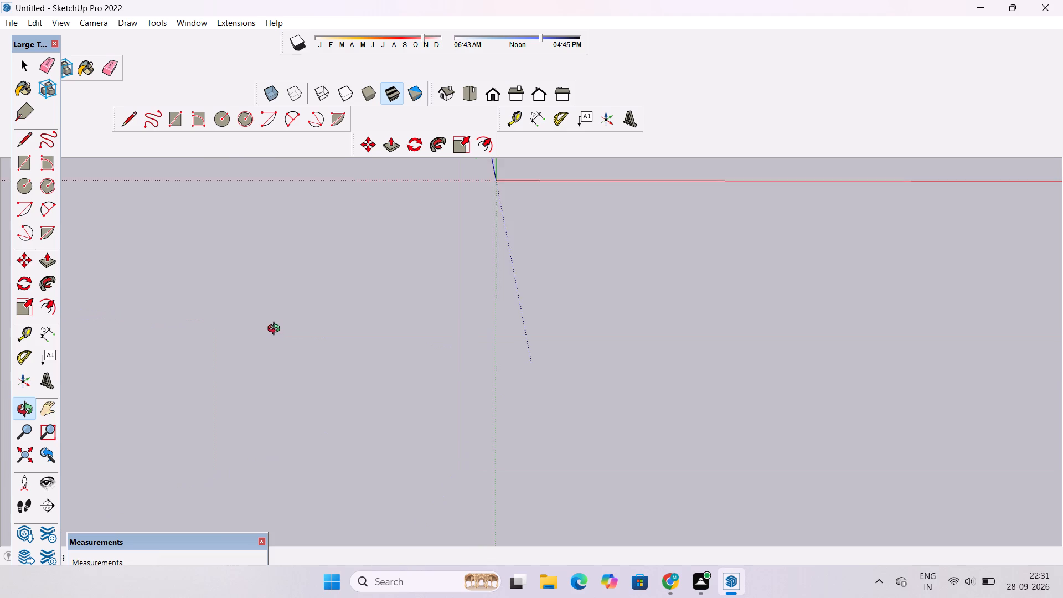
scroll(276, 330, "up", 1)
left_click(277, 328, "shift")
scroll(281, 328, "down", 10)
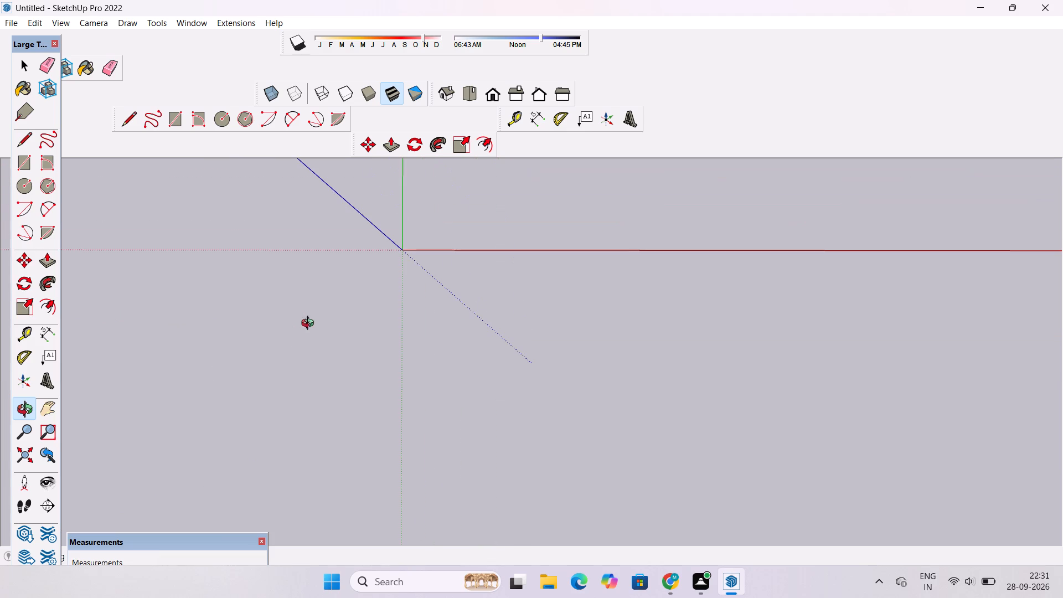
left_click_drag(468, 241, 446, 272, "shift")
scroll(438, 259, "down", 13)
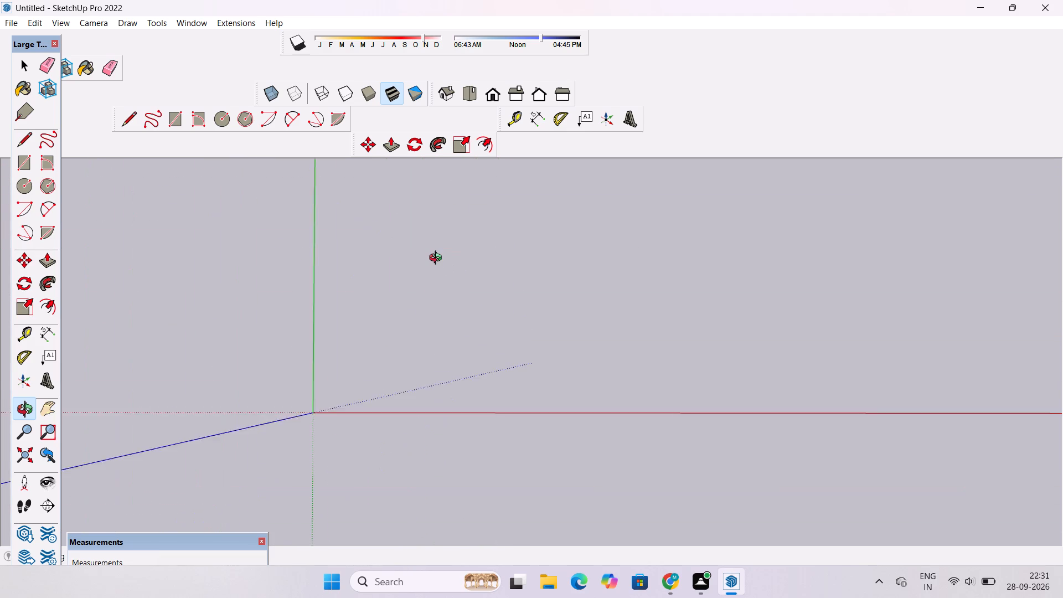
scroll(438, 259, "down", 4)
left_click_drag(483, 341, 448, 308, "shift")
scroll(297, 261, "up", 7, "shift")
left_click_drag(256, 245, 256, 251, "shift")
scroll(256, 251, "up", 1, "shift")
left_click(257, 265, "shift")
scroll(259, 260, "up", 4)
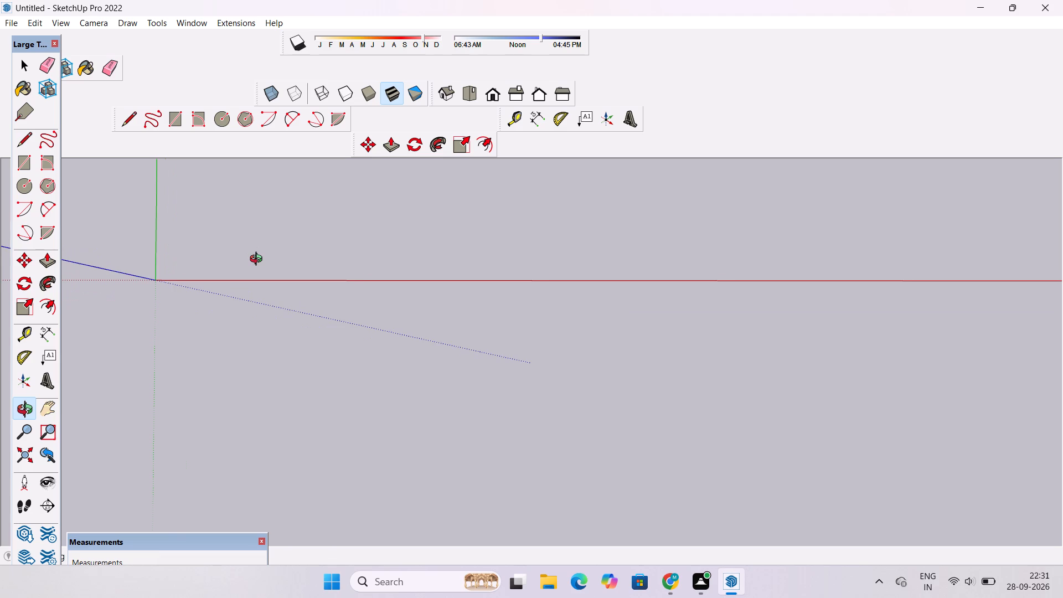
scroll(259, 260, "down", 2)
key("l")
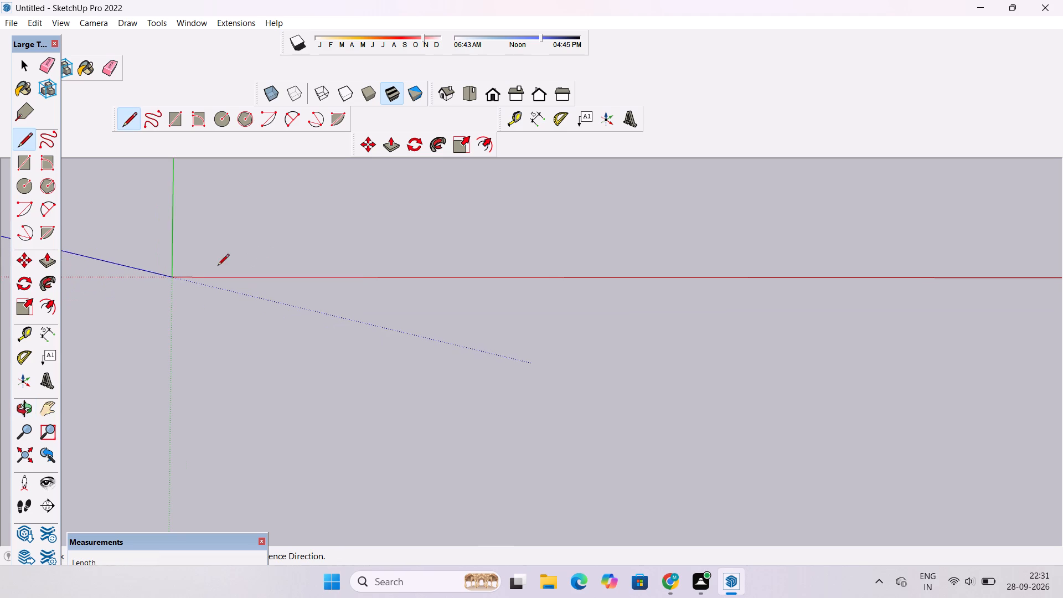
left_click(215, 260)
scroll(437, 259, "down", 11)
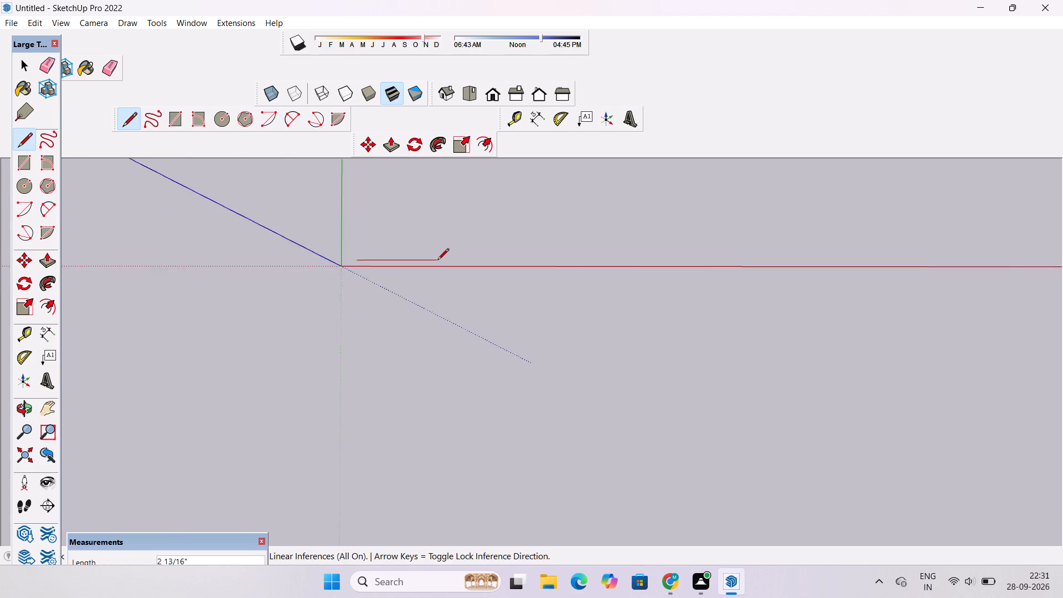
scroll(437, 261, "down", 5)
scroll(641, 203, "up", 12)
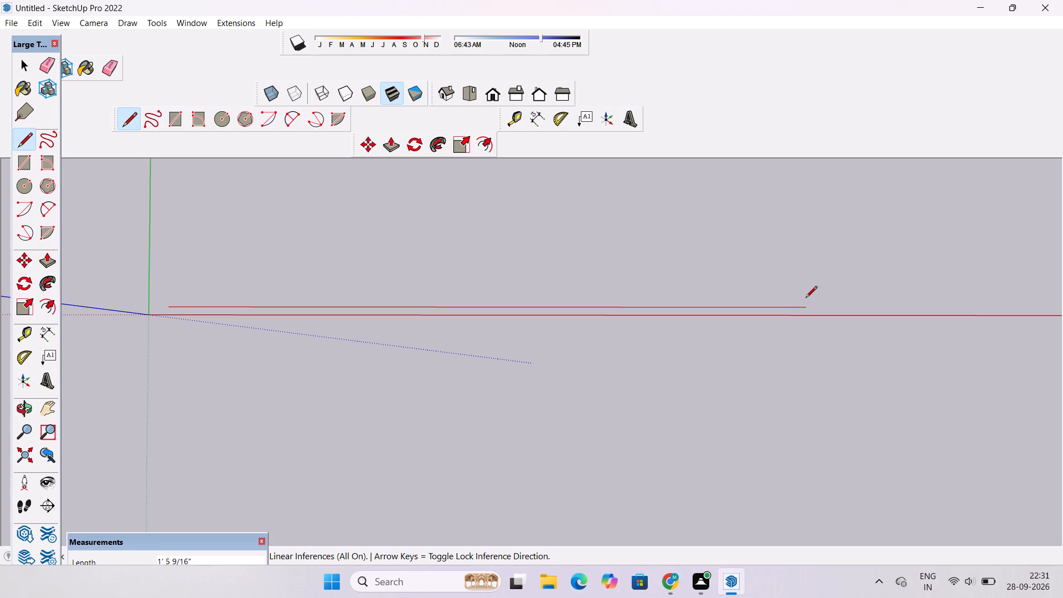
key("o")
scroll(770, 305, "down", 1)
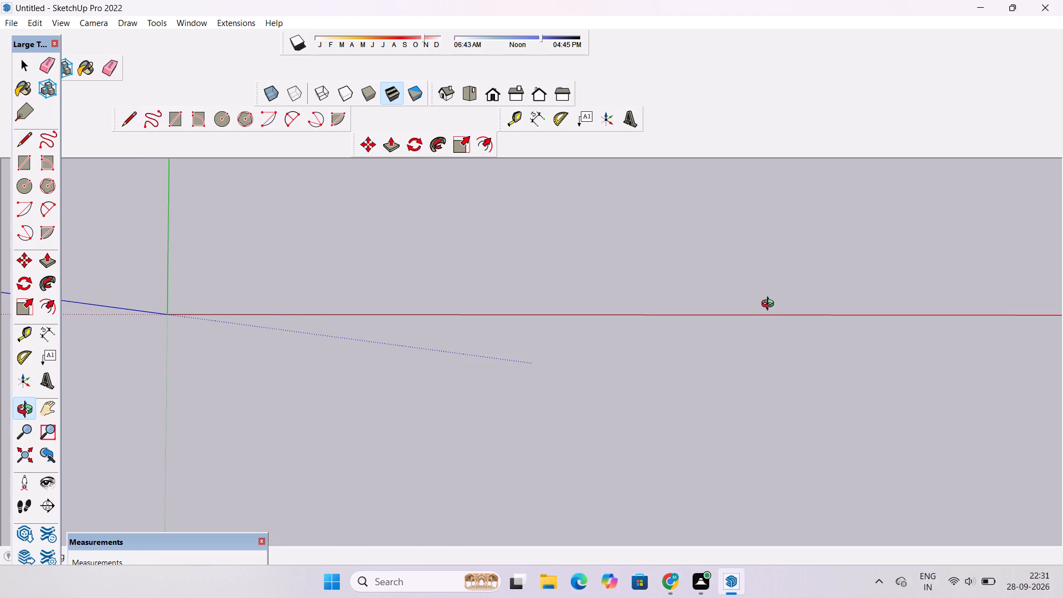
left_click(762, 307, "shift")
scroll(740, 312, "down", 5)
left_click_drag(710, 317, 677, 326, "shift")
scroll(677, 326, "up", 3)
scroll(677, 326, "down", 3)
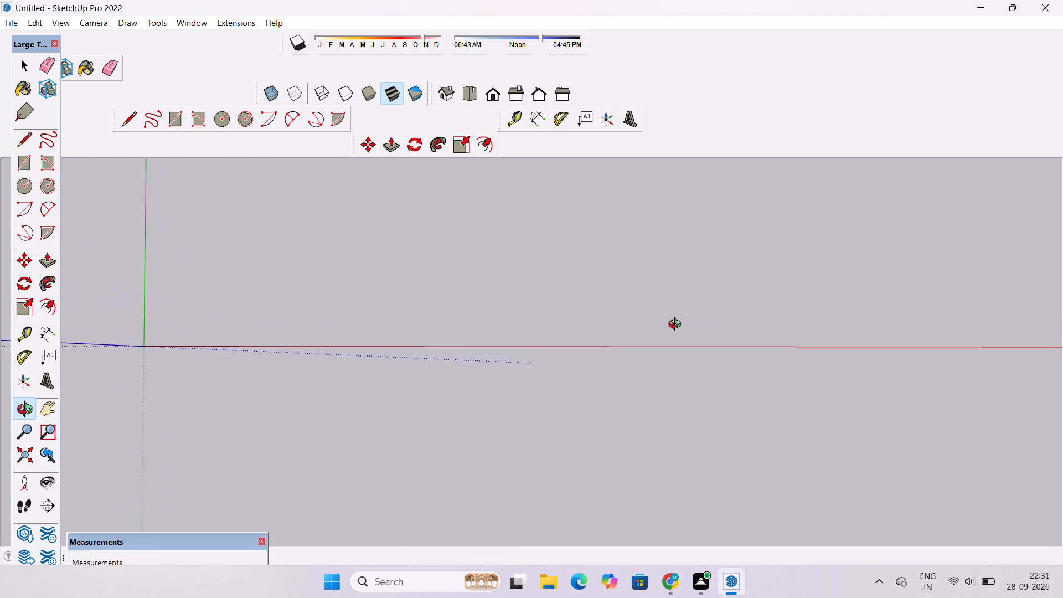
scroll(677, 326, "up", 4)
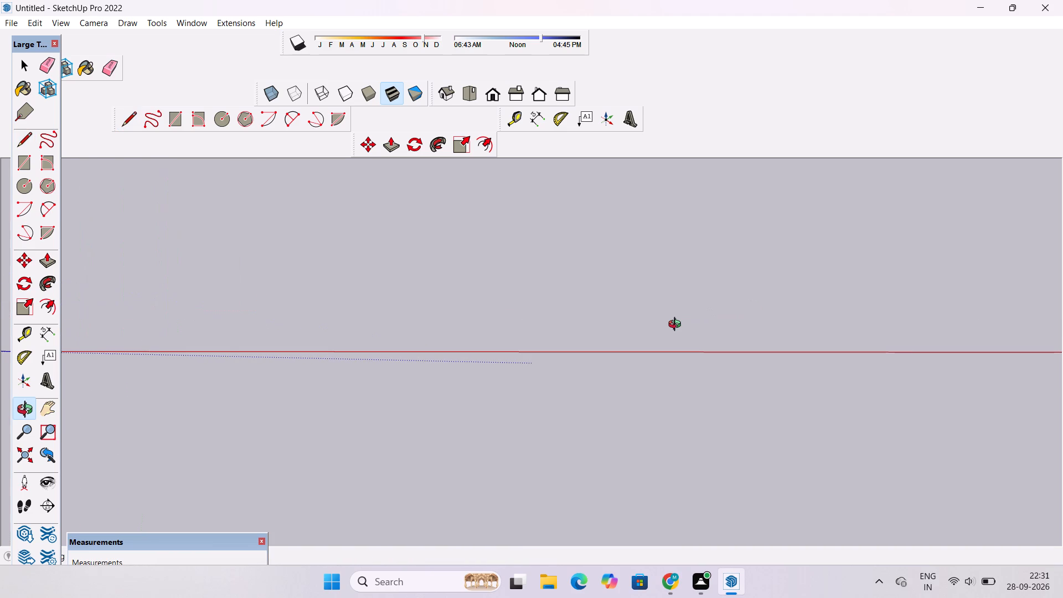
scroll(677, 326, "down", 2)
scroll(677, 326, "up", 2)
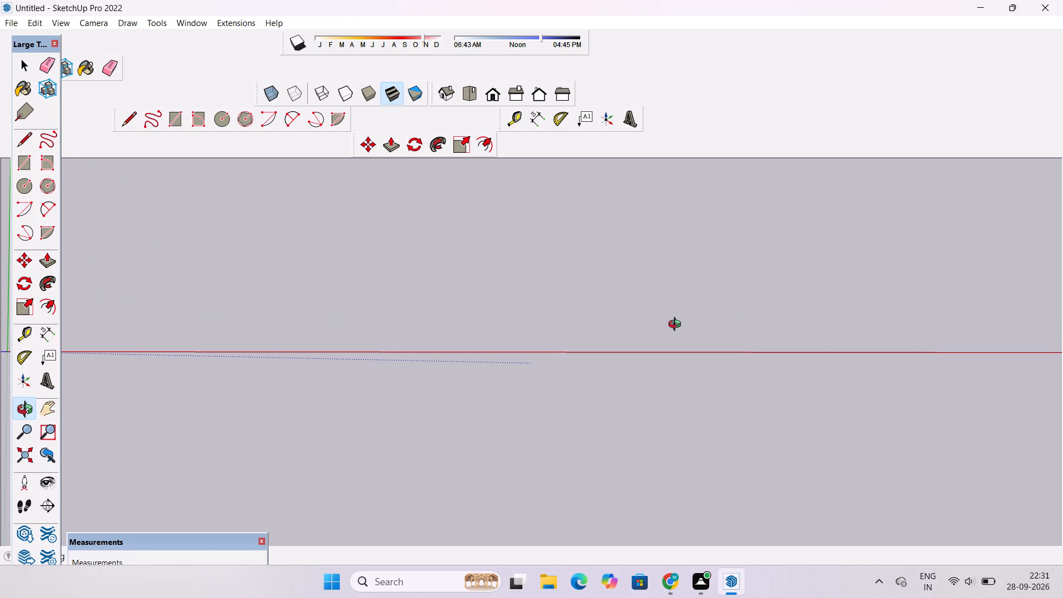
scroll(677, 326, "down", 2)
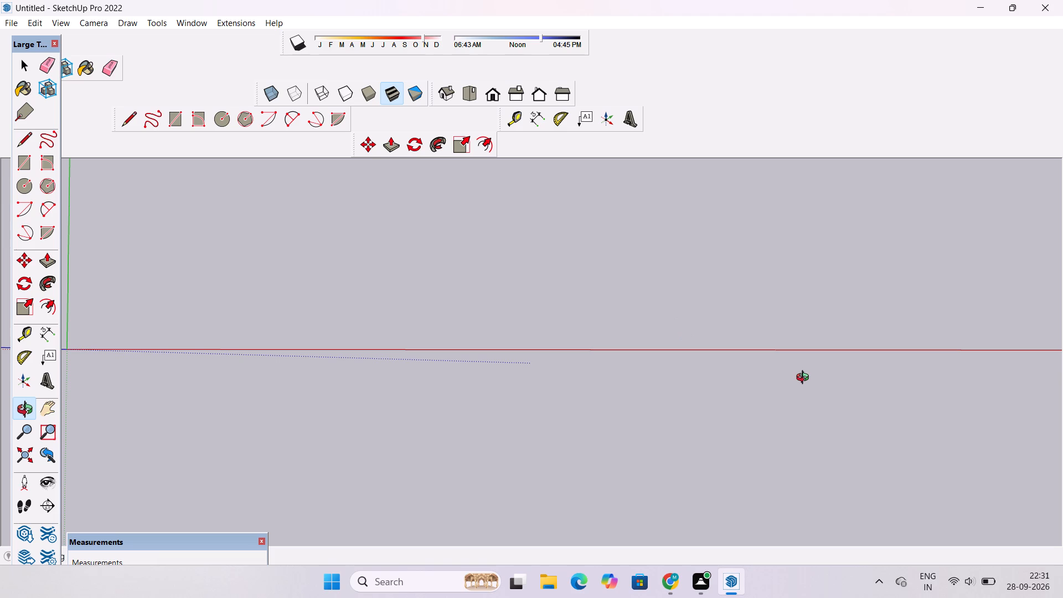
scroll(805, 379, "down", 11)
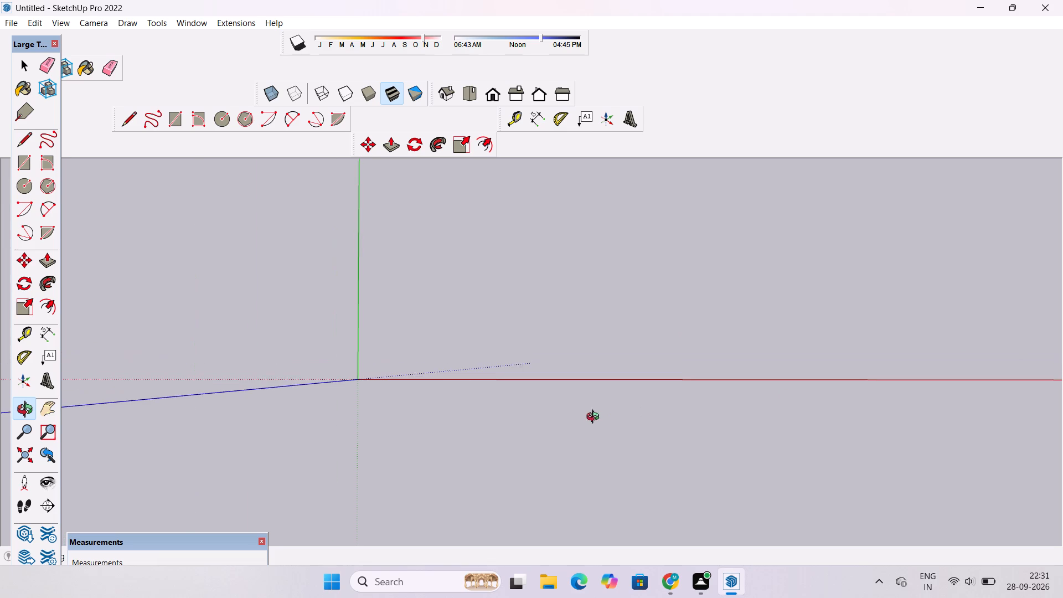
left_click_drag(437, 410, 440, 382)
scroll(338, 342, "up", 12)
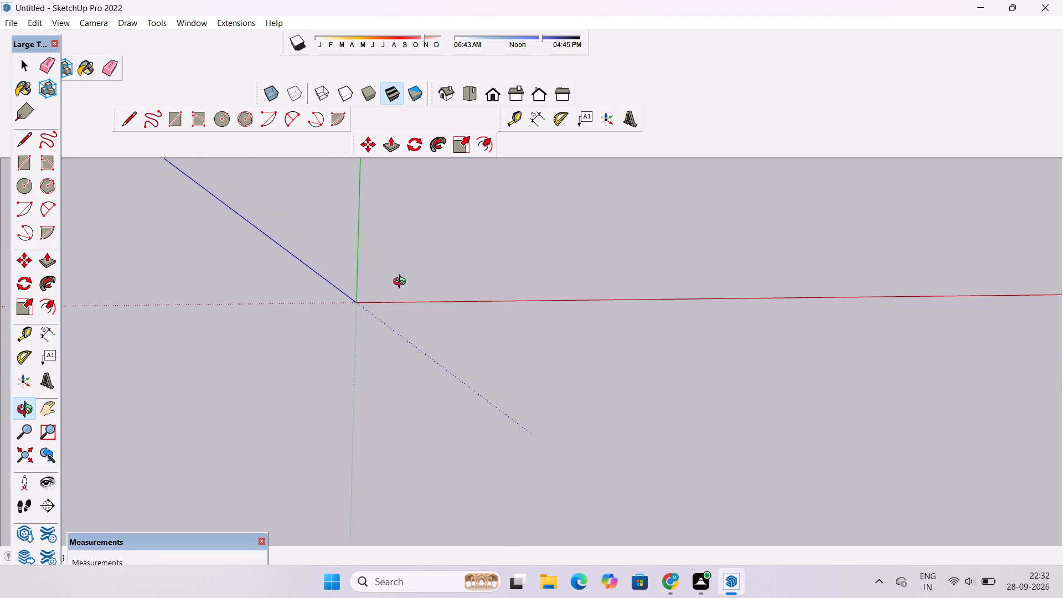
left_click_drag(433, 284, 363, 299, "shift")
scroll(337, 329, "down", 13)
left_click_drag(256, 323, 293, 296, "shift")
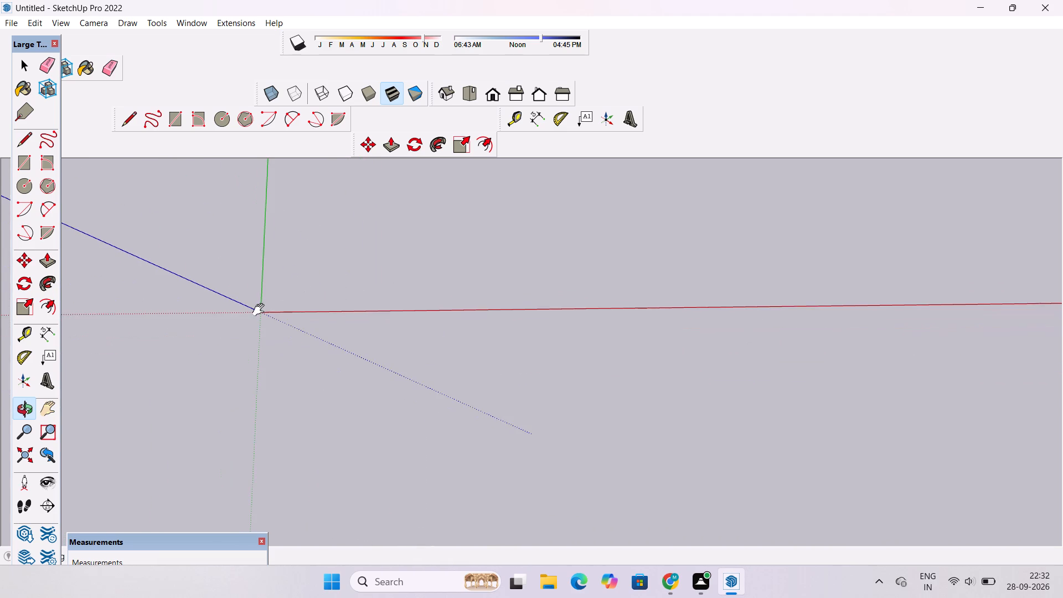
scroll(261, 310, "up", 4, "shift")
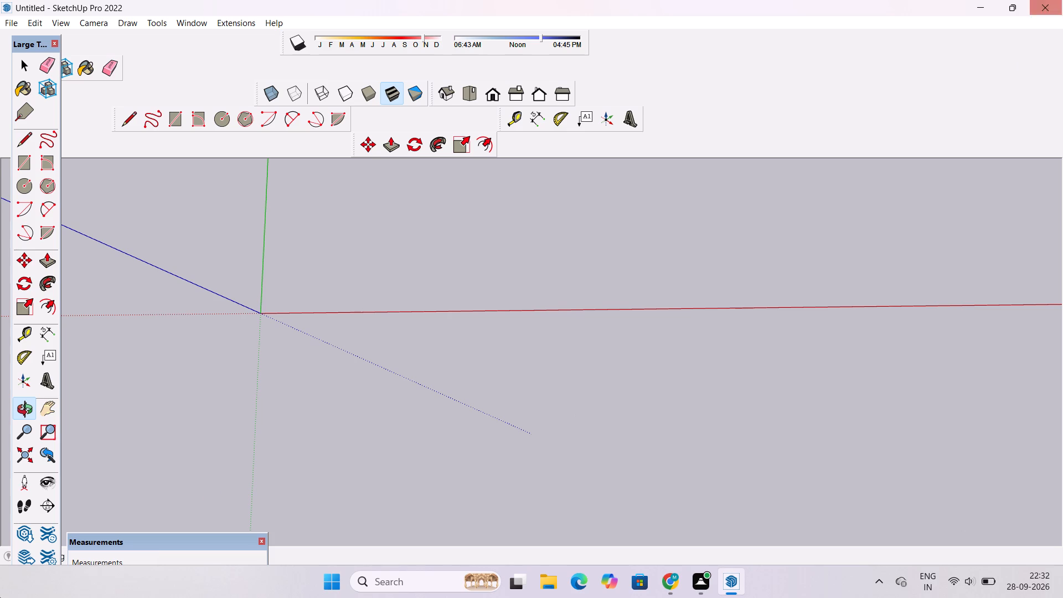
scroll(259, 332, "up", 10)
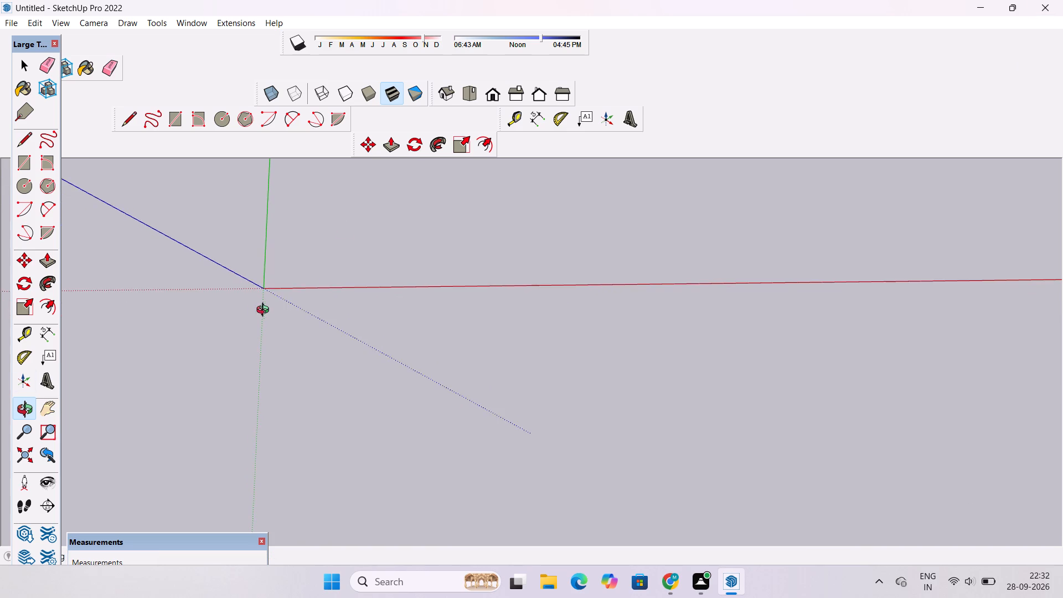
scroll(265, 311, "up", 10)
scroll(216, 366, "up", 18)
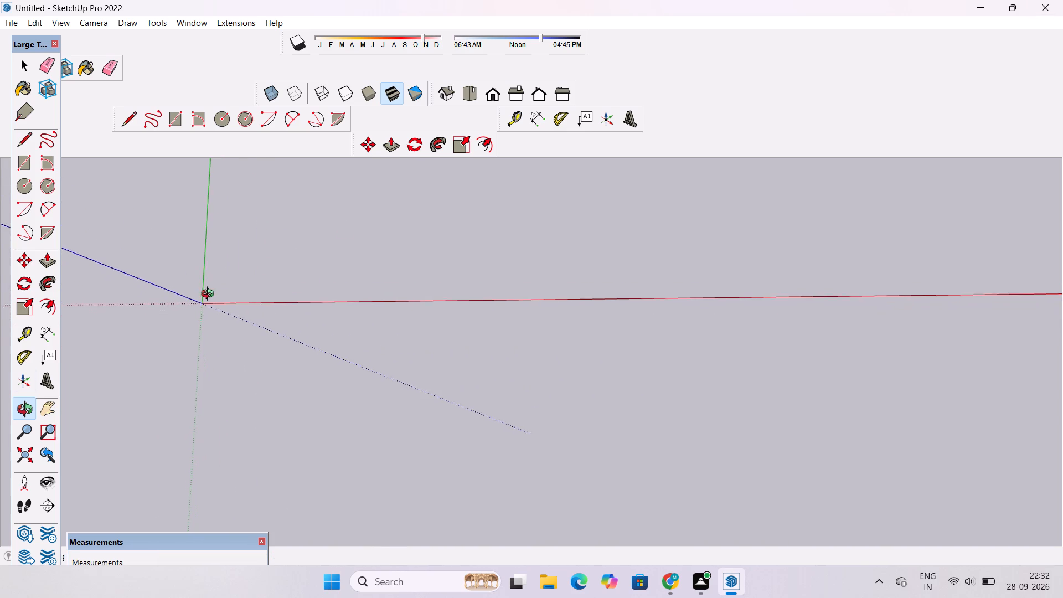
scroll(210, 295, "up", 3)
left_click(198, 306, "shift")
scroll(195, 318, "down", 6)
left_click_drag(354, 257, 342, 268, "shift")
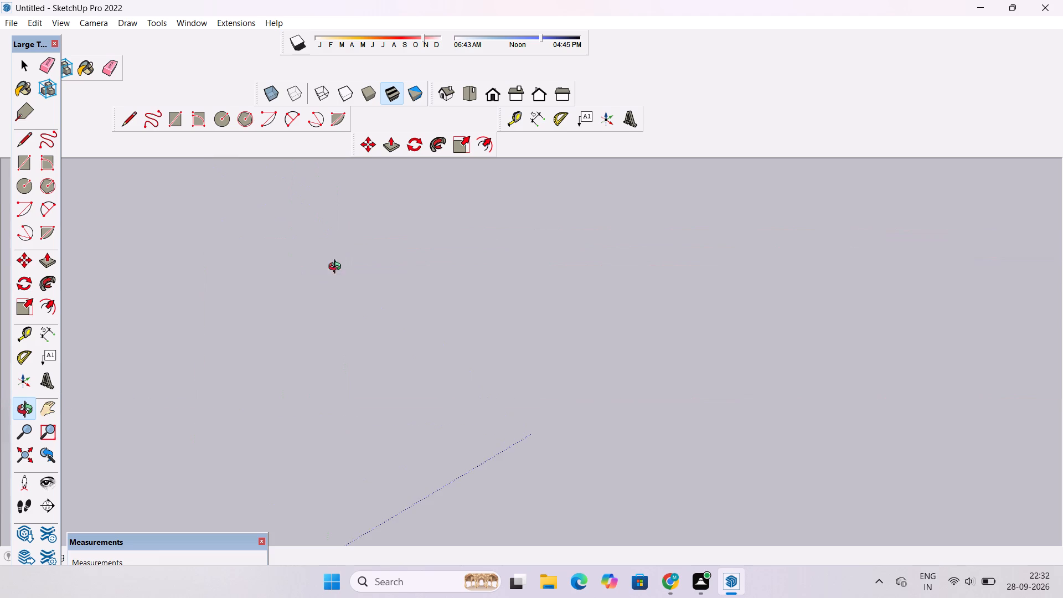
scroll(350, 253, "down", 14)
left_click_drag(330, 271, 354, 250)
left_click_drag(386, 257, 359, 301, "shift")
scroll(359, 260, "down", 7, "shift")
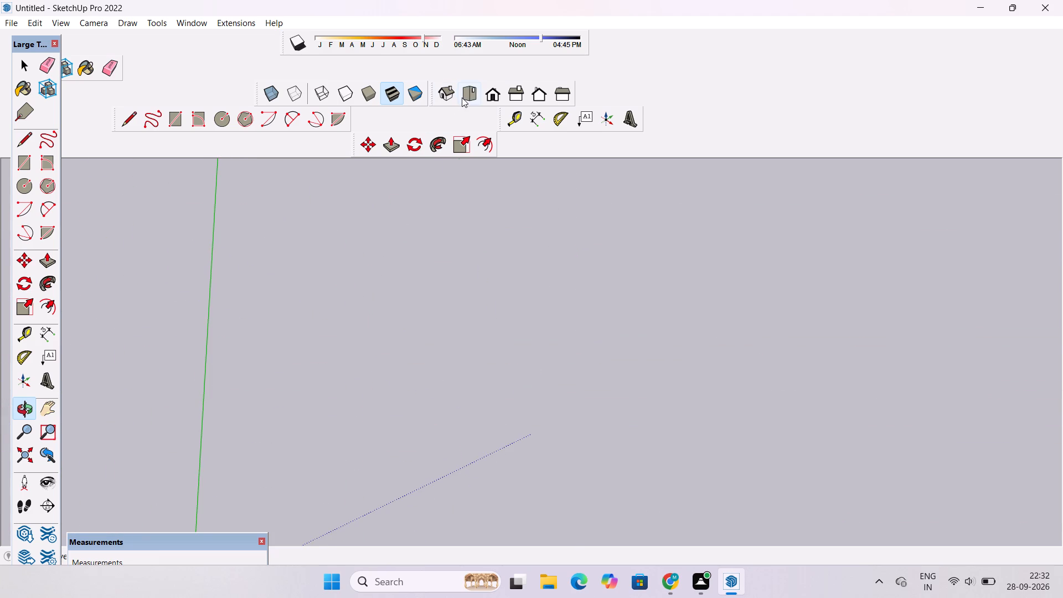
Return the camera to the standard Top view and zoom in close on the axis origin.
double_click(462, 97)
scroll(541, 322, "down", 9)
scroll(642, 230, "up", 9)
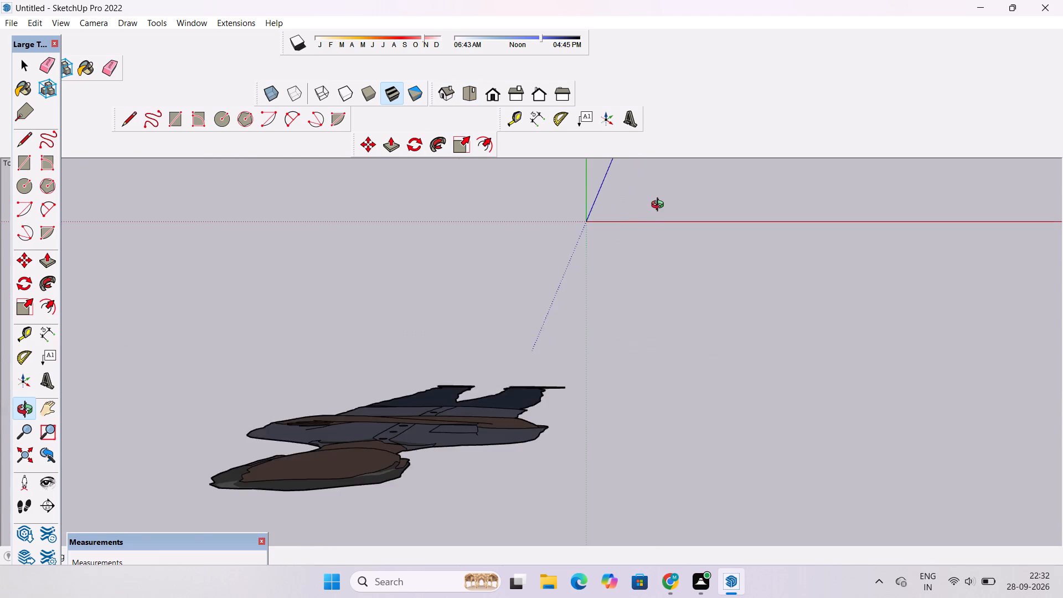
scroll(660, 206, "up", 16)
scroll(660, 204, "up", 7)
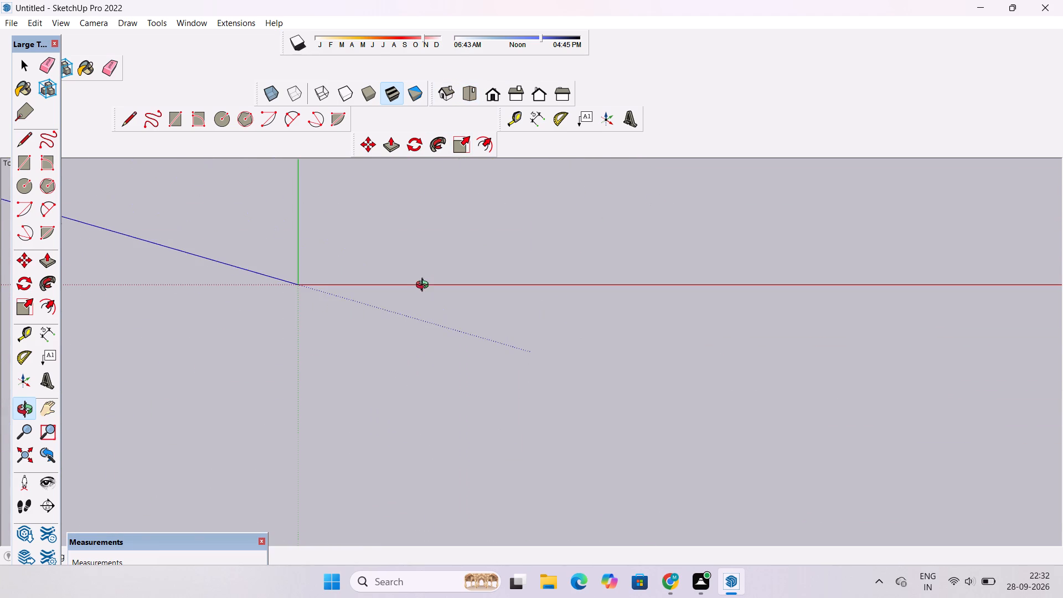
scroll(425, 286, "up", 6)
scroll(280, 280, "up", 9)
scroll(280, 278, "down", 4)
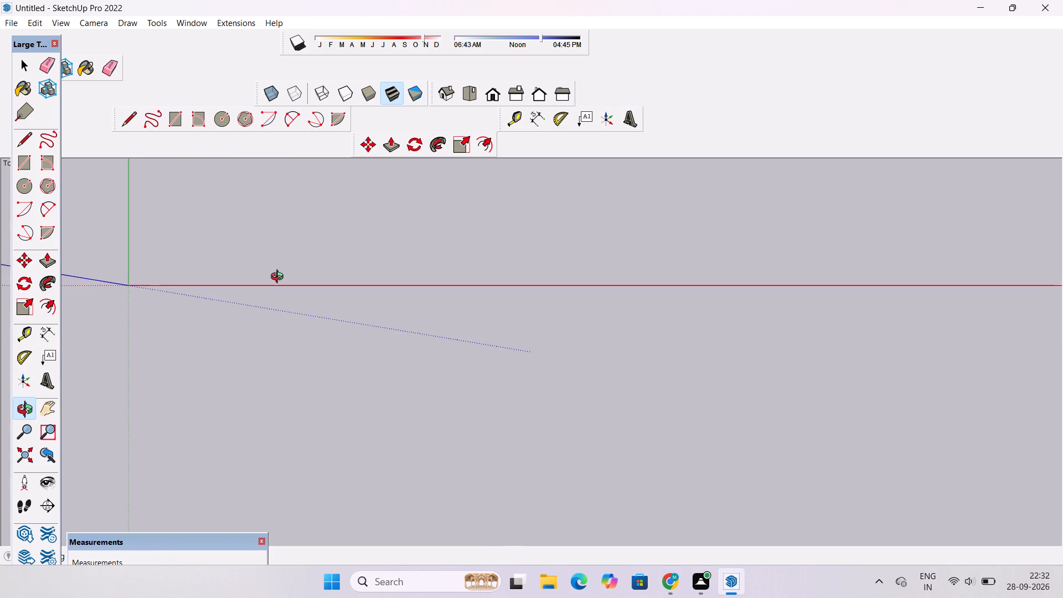
scroll(228, 283, "down", 2)
scroll(135, 286, "up", 3)
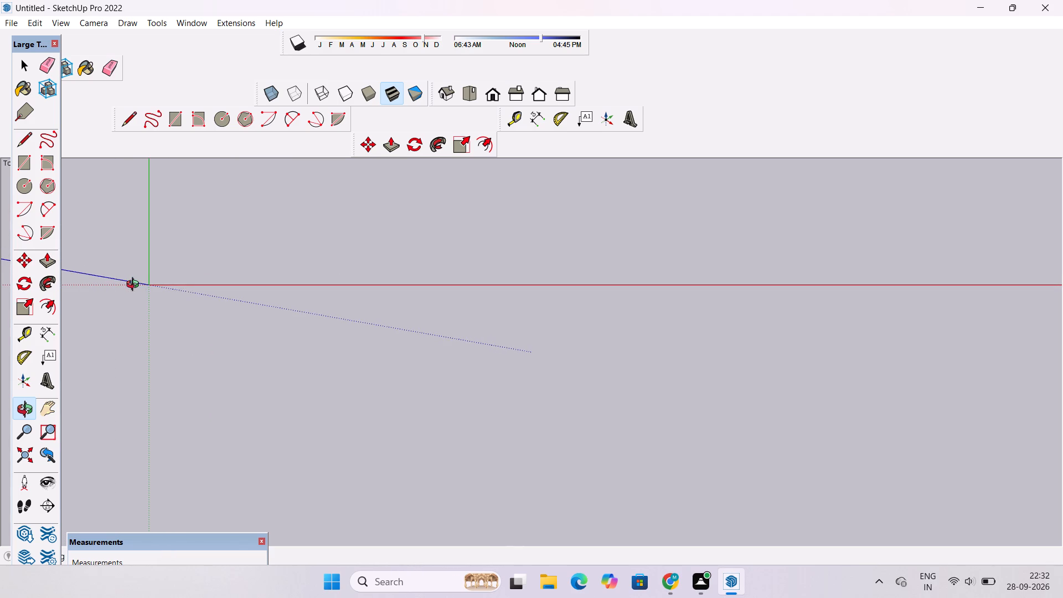
scroll(135, 286, "up", 10)
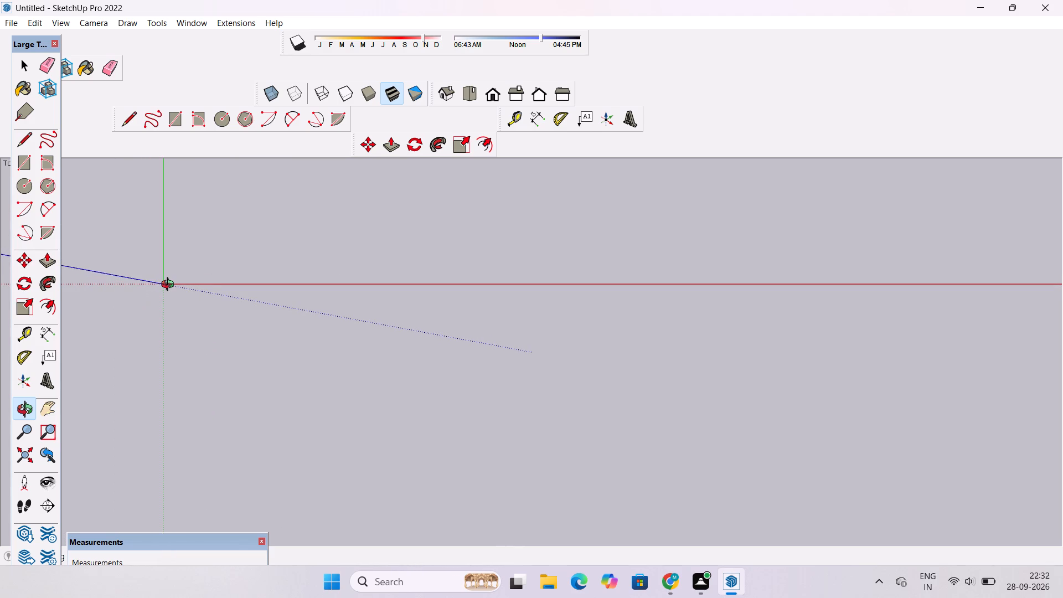
scroll(170, 286, "up", 1)
scroll(170, 286, "down", 1)
scroll(170, 286, "up", 2)
scroll(170, 286, "down", 2)
Draw a 35' line parallel to the red axis, starting close to the axis origin.
key("l")
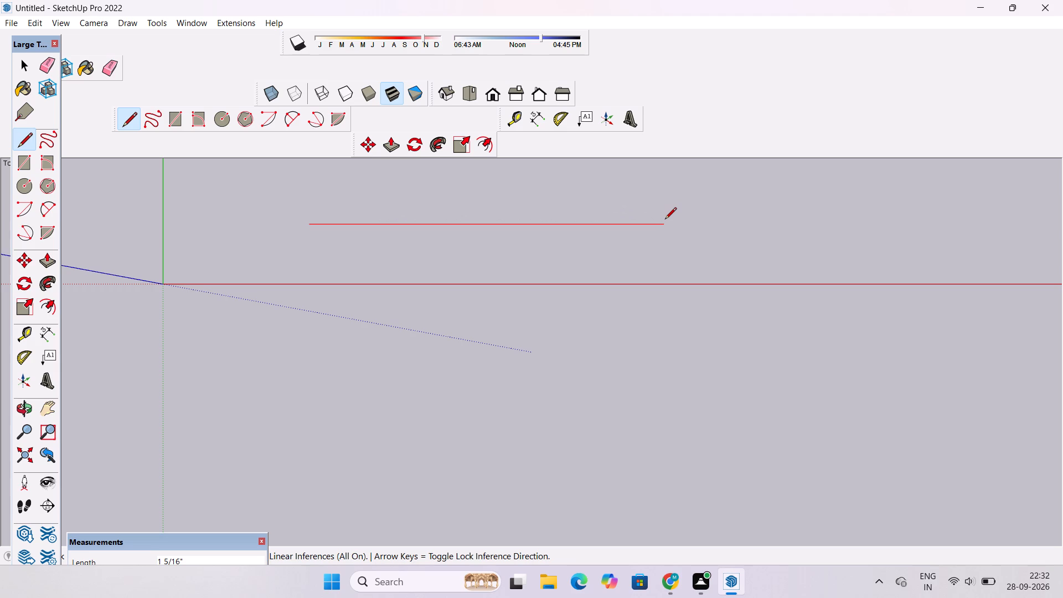
type("35'")
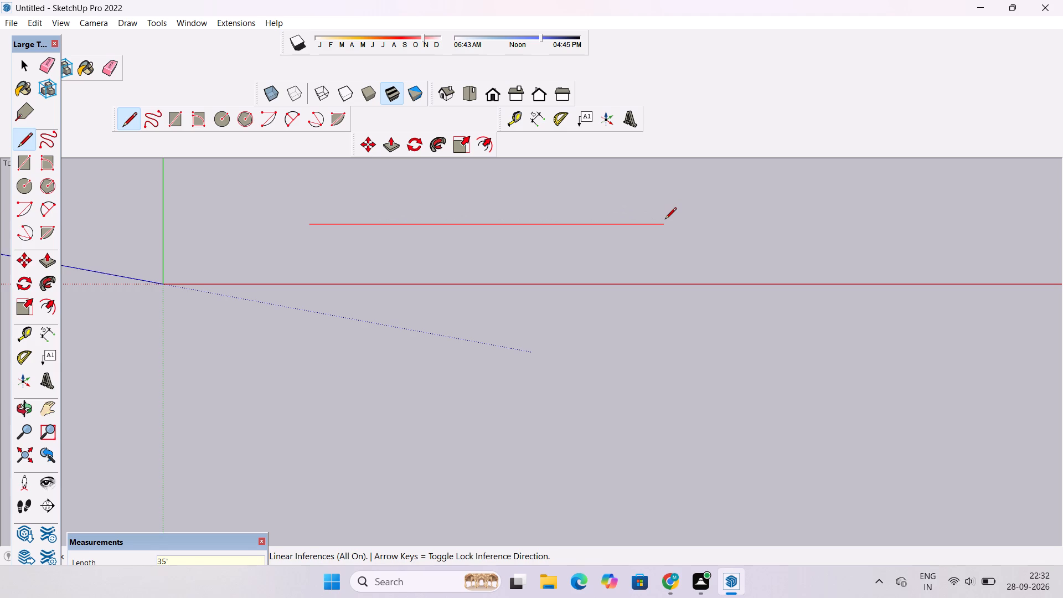
key("Return")
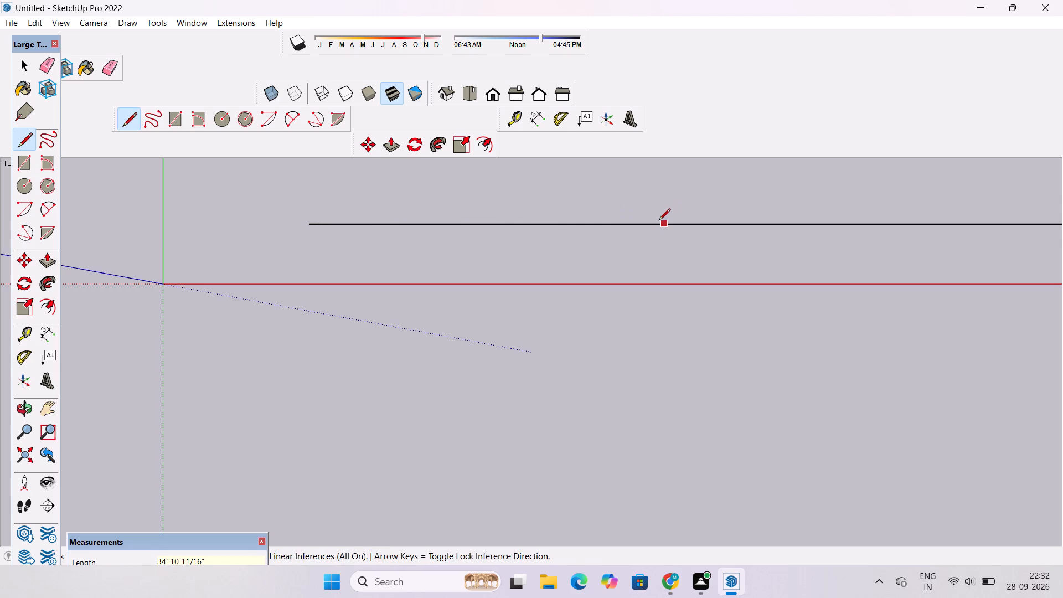
key("space")
Inspect the full extent of the new line and its position relative to the origin from a slightly tilted view.
type("o")
scroll(628, 232, "down", 6)
left_click_drag(651, 236, 534, 252, "shift")
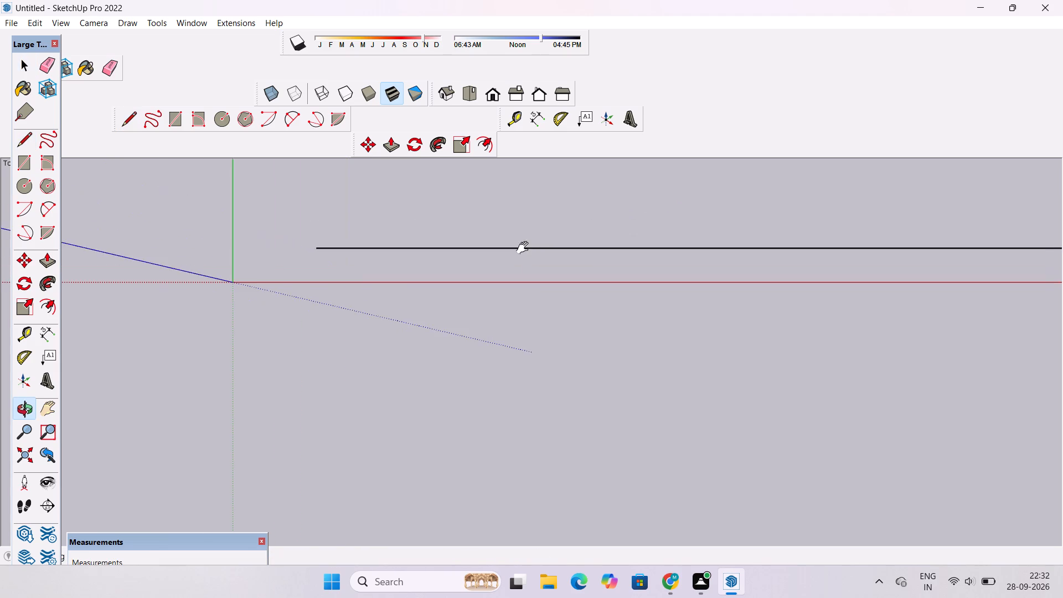
scroll(525, 248, "down", 8, "shift")
left_click_drag(757, 234, 347, 290, "shift")
scroll(346, 286, "down", 7, "shift")
left_click_drag(576, 288, 432, 288, "shift")
scroll(432, 288, "down", 15)
left_click_drag(534, 331, 539, 275)
left_click_drag(540, 274, 475, 291, "shift")
scroll(475, 294, "down", 11)
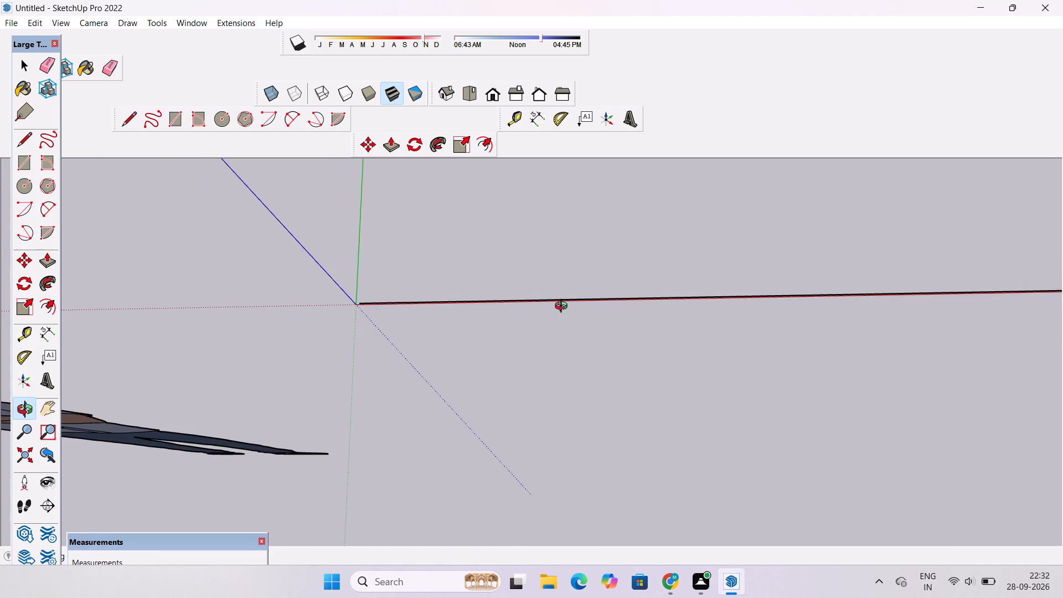
left_click_drag(564, 307, 441, 312, "shift")
scroll(441, 312, "down", 15)
scroll(445, 322, "up", 1)
scroll(445, 322, "down", 6)
left_click_drag(457, 324, 403, 339, "shift")
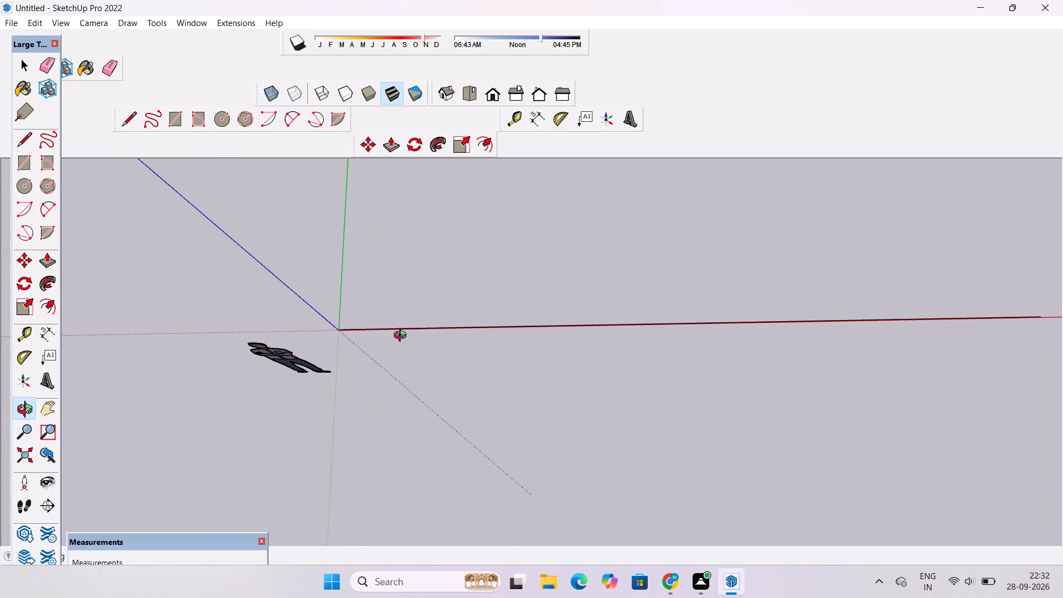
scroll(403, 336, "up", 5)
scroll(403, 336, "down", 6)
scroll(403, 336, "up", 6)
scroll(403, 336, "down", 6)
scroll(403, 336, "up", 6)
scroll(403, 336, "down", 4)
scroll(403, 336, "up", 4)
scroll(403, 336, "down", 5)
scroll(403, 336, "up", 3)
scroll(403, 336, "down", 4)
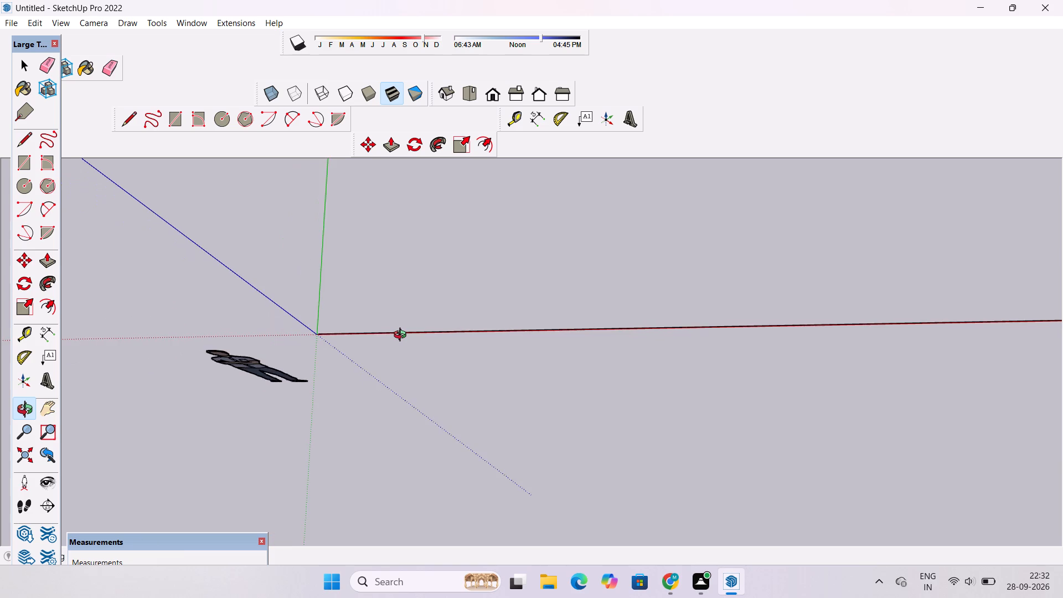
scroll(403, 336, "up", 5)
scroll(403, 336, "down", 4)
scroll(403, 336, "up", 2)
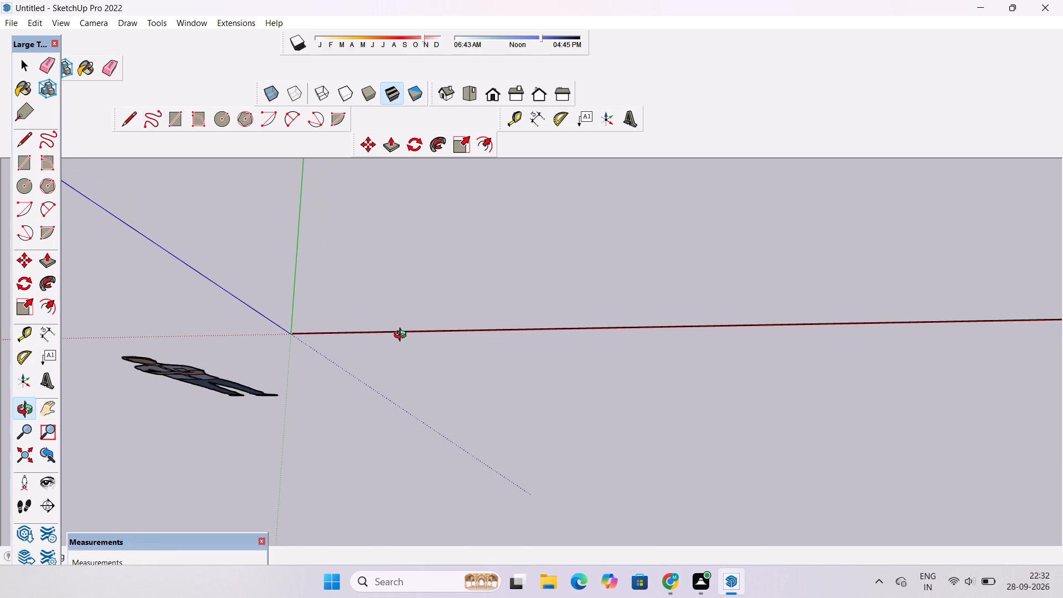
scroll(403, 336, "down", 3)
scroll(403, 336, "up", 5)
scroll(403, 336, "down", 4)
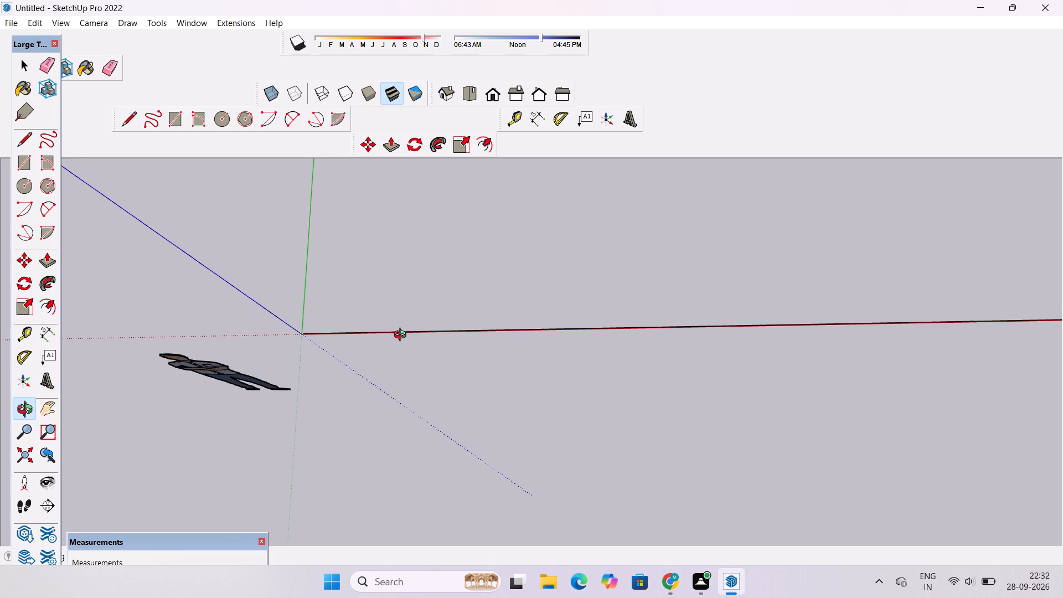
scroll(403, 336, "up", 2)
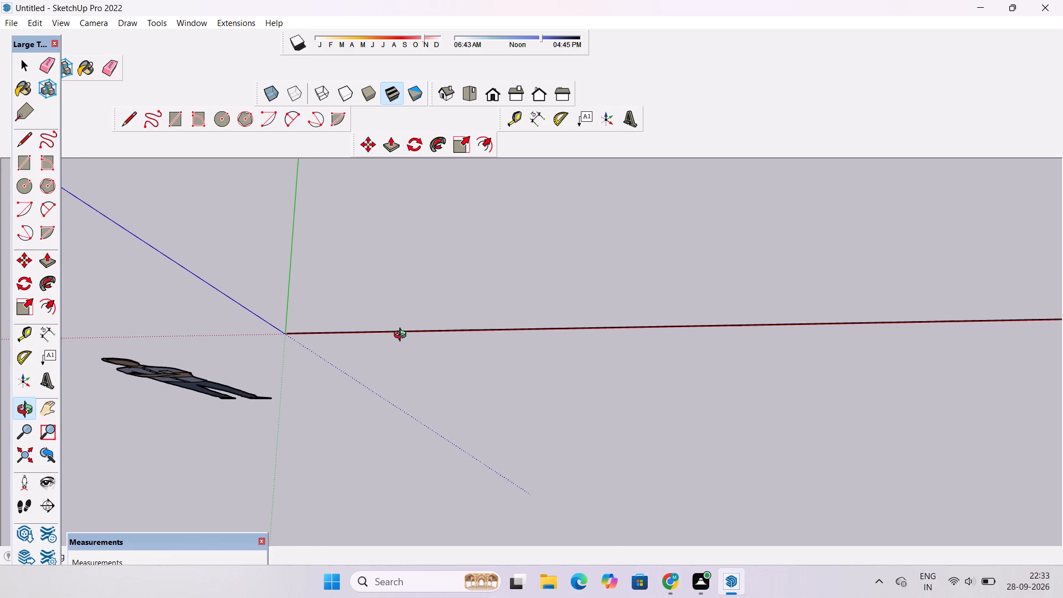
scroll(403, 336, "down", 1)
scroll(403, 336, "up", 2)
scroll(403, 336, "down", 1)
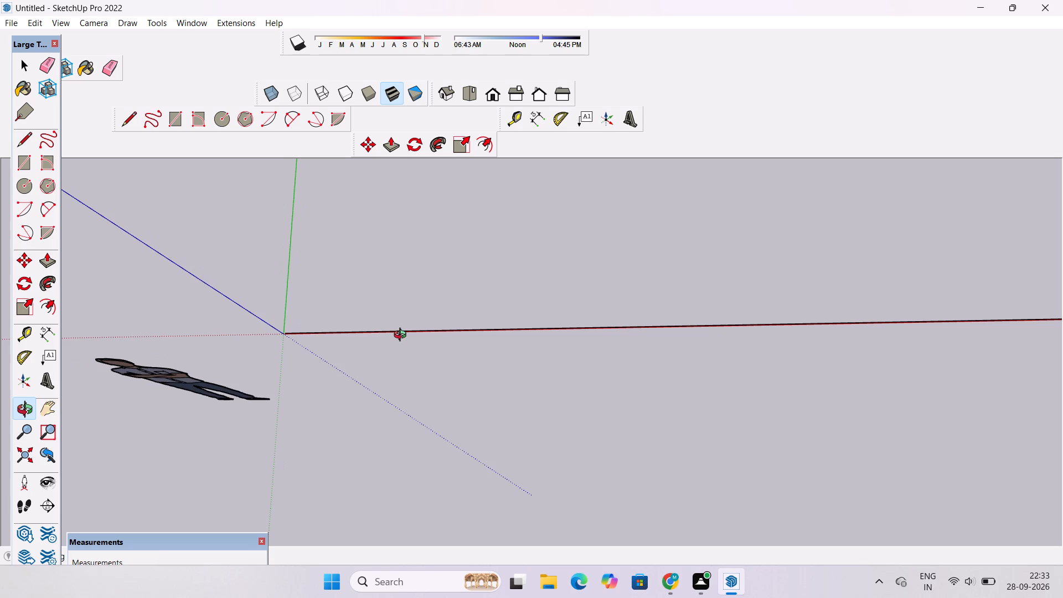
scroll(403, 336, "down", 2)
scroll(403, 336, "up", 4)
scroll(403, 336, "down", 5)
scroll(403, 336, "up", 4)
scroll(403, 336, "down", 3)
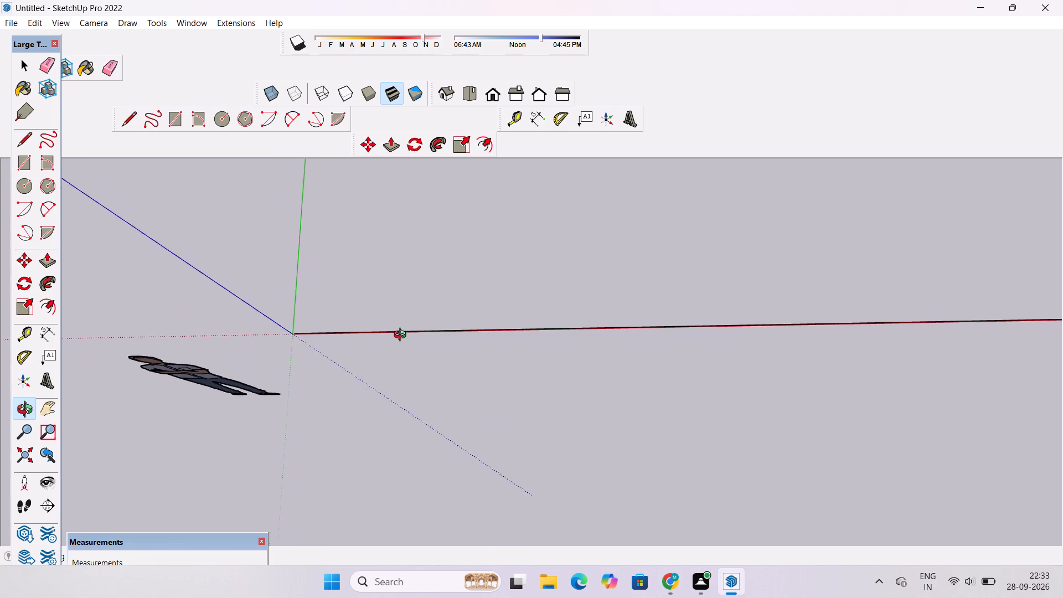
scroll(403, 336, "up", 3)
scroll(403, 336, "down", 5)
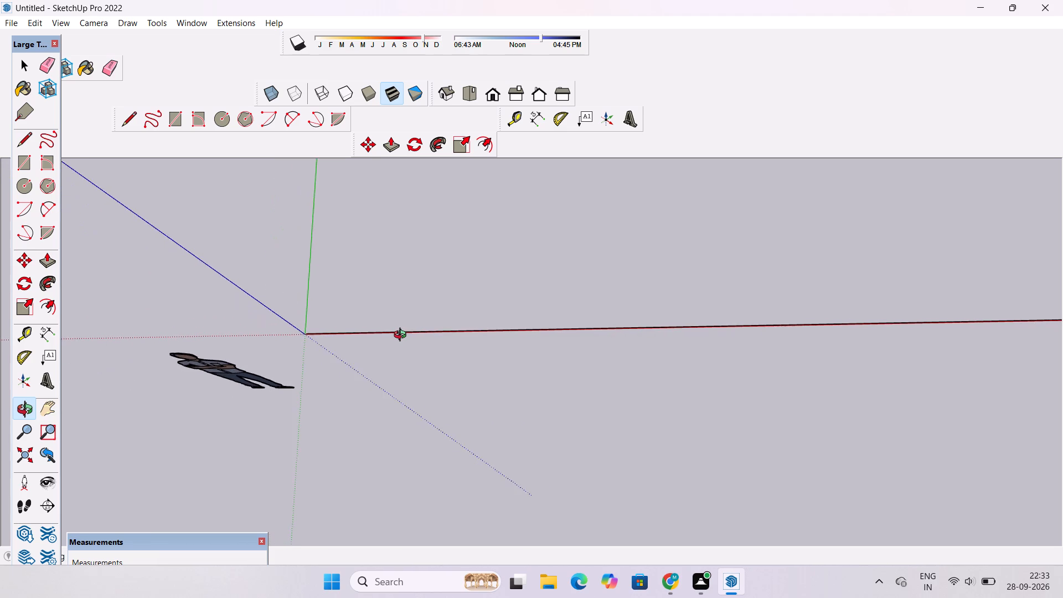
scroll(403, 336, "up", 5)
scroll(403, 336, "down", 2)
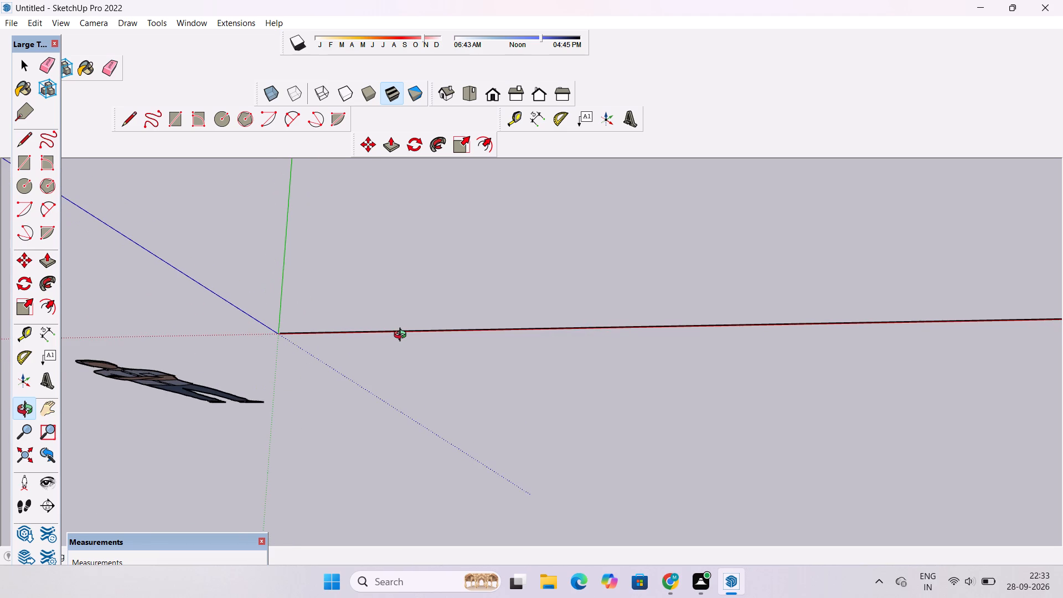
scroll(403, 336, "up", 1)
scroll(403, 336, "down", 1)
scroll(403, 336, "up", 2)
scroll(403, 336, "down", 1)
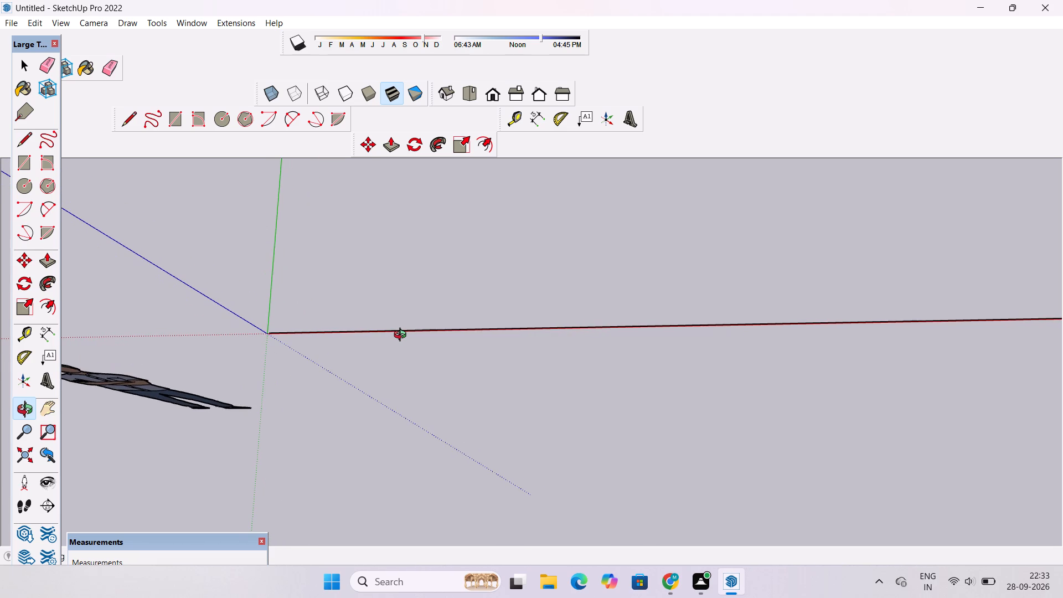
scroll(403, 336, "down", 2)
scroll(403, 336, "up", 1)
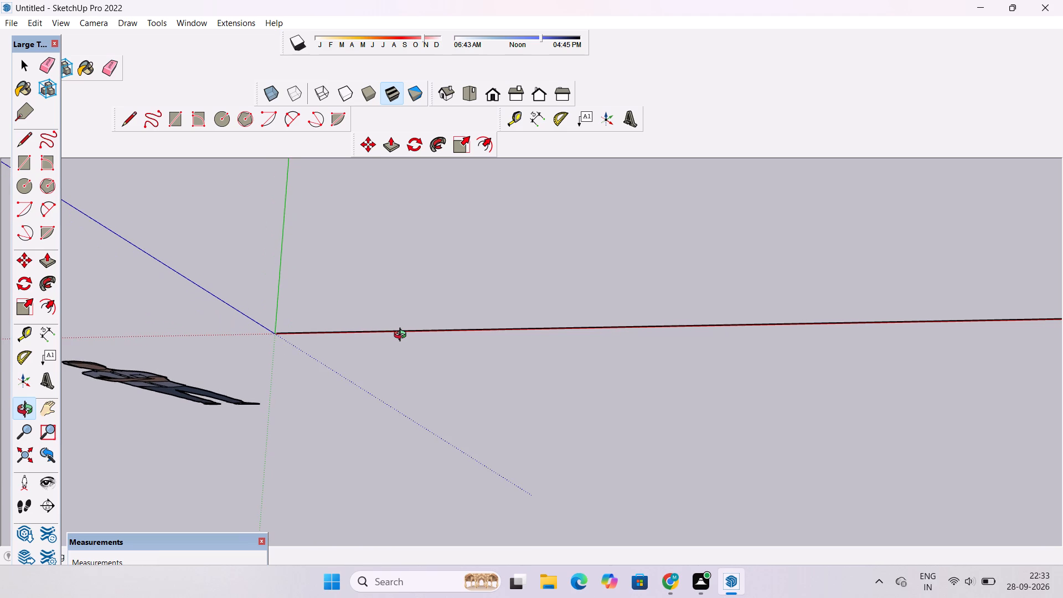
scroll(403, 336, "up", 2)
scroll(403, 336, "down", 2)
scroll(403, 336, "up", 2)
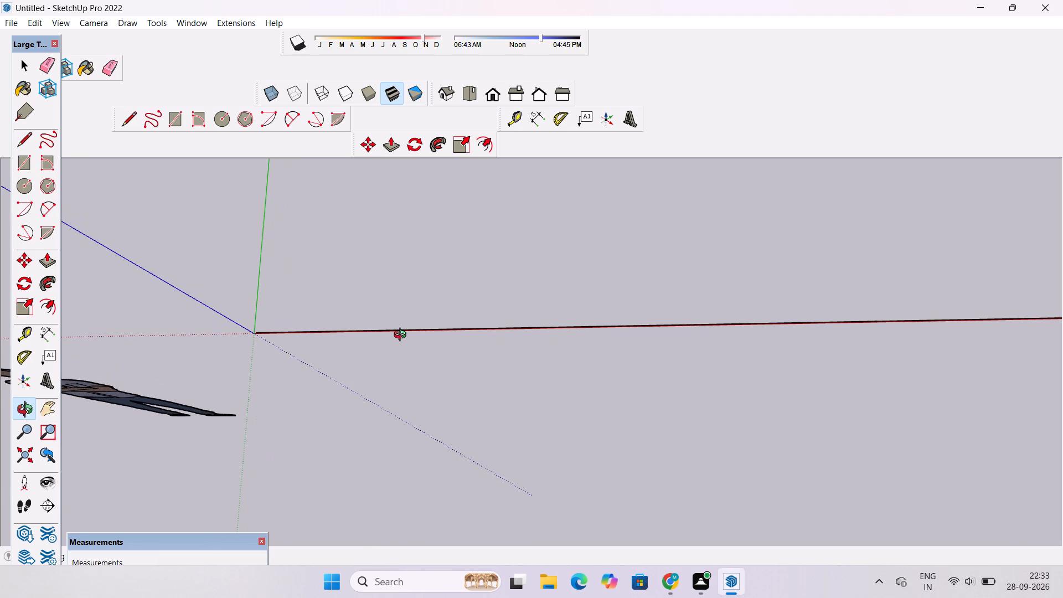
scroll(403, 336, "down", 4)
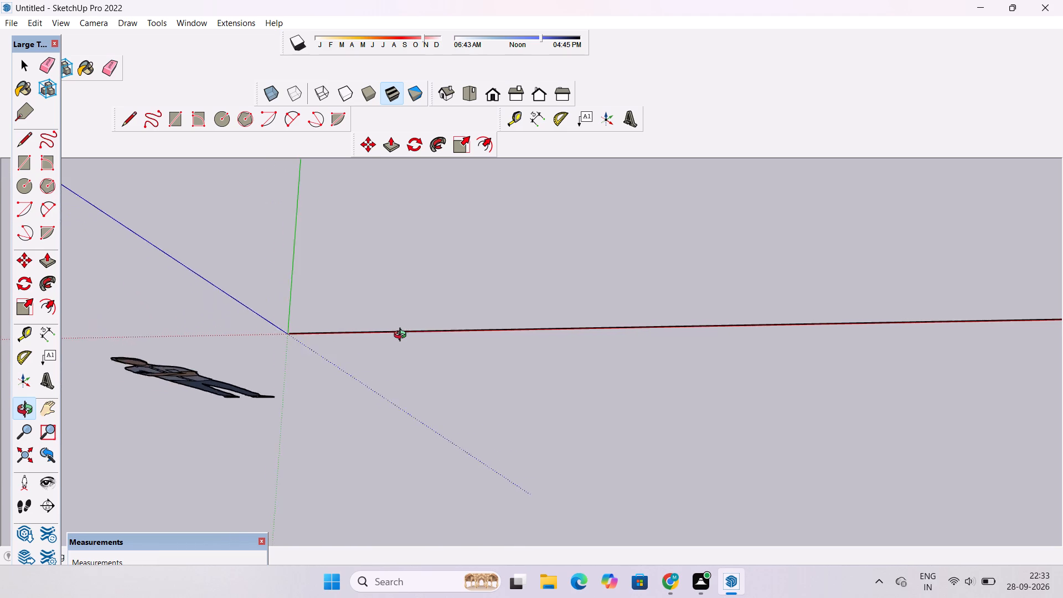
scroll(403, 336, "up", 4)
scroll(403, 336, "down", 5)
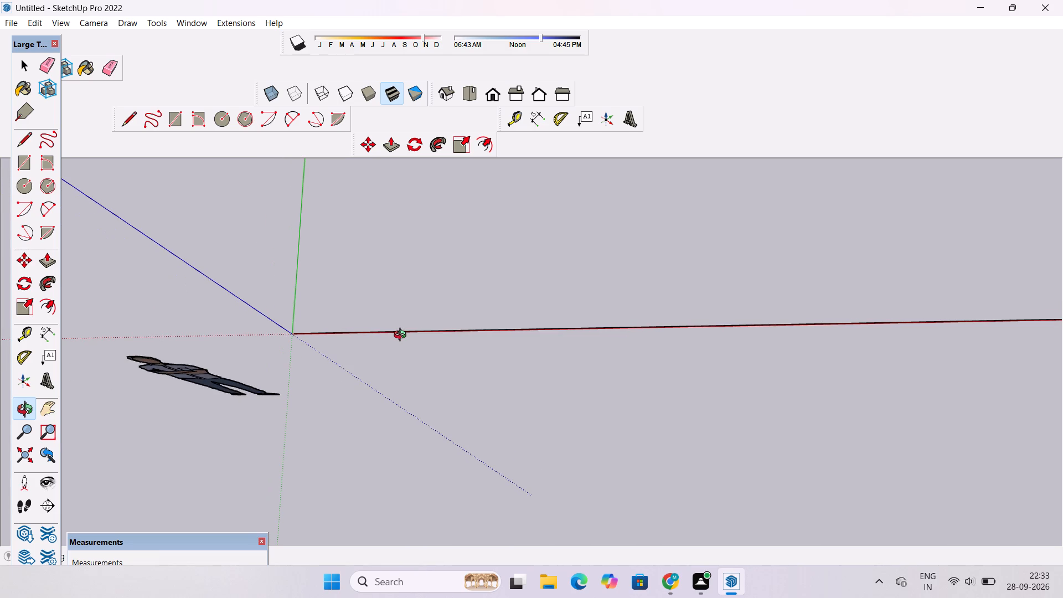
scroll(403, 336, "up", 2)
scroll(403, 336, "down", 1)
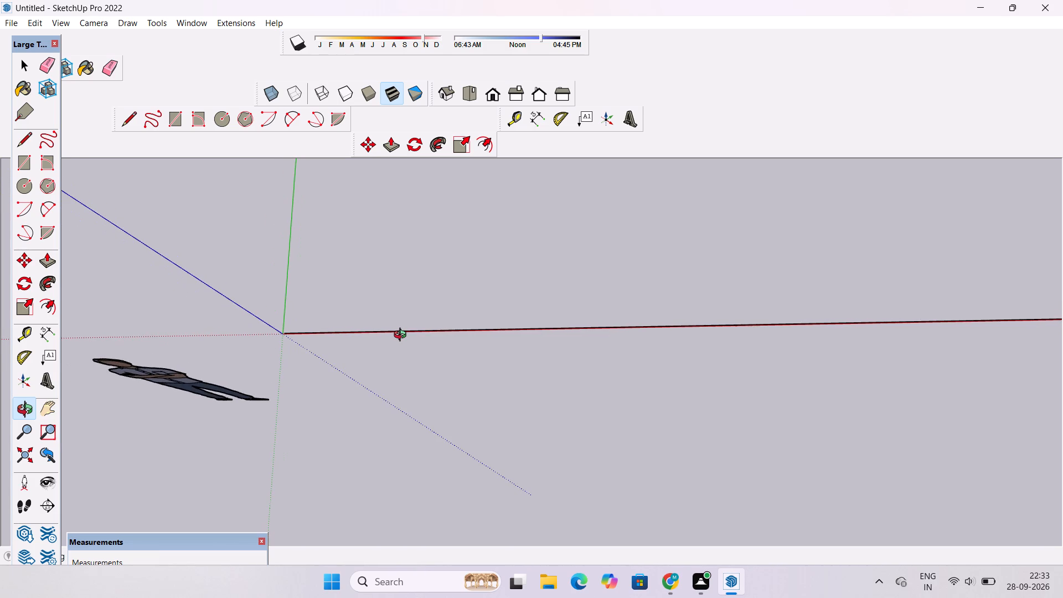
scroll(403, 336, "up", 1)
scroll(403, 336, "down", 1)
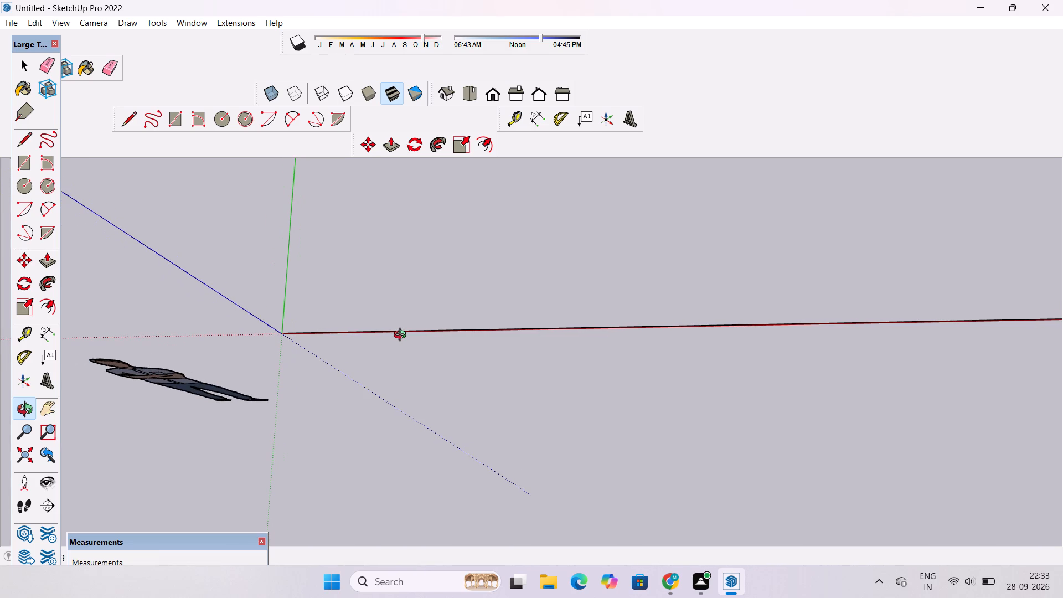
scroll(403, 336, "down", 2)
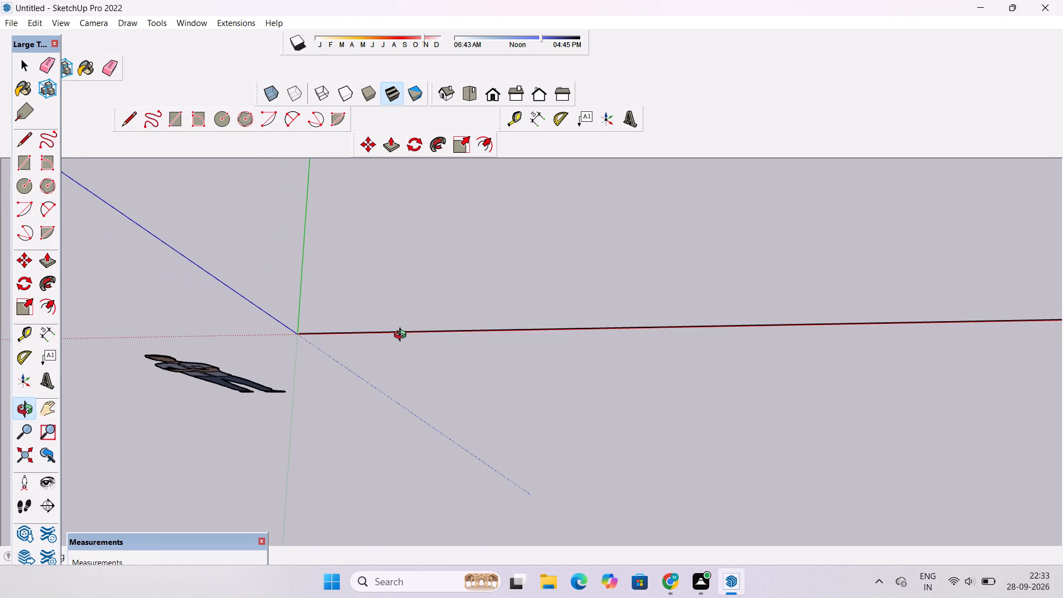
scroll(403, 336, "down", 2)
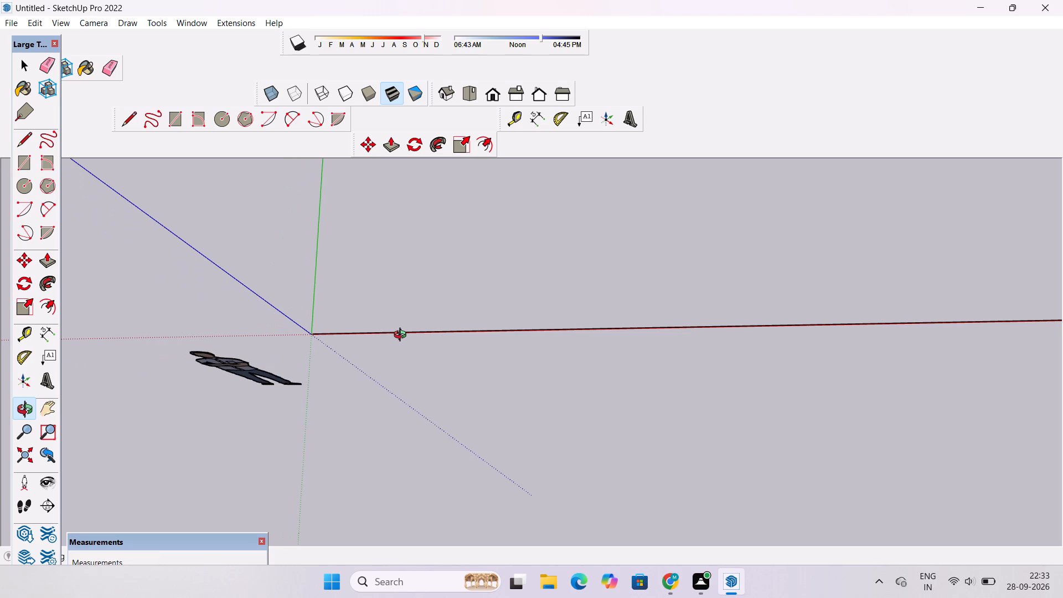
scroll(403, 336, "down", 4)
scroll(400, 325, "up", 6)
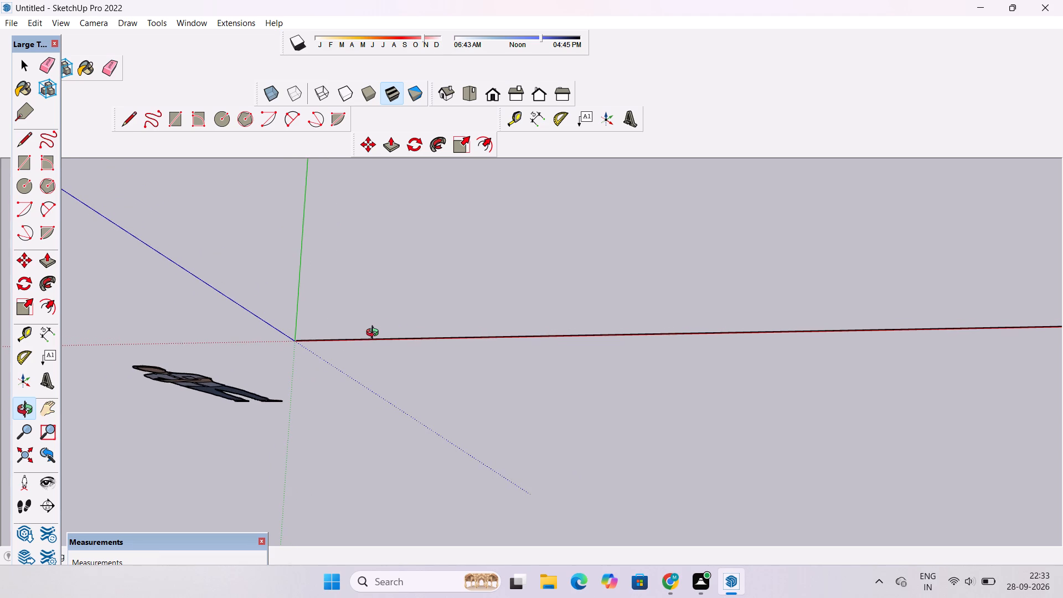
Draw a 35' line along the green axis direction from the first line's endpoint near the origin.
key("l")
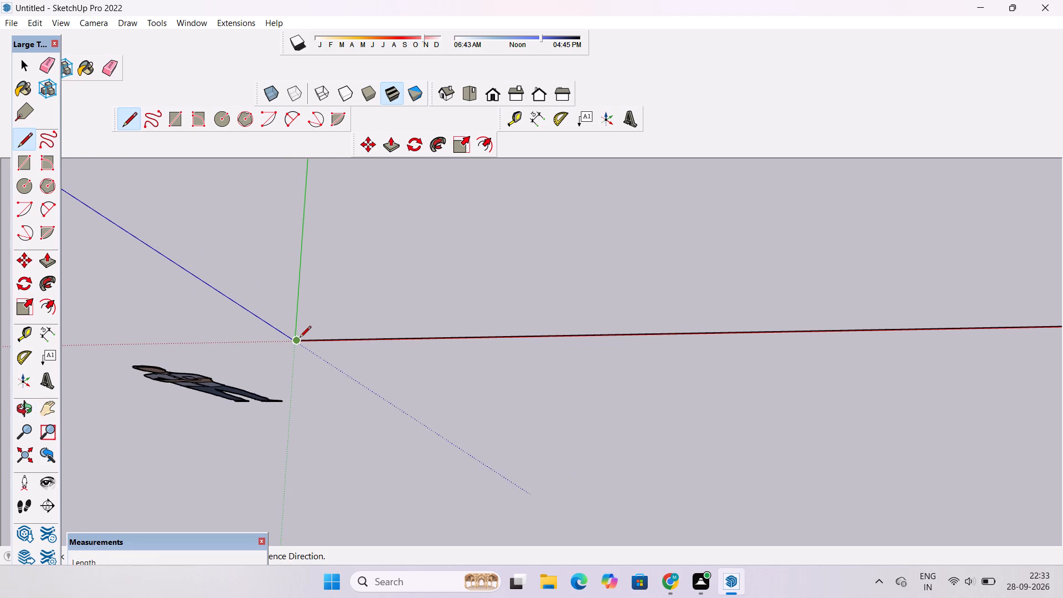
scroll(300, 338, "up", 16)
left_click(290, 343)
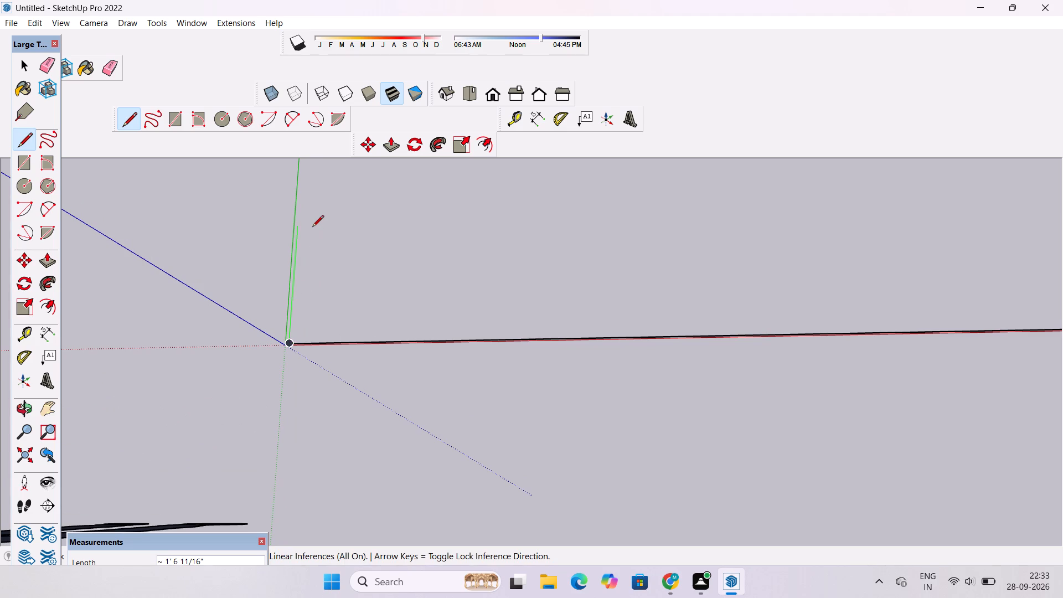
type("35'")
key("Return")
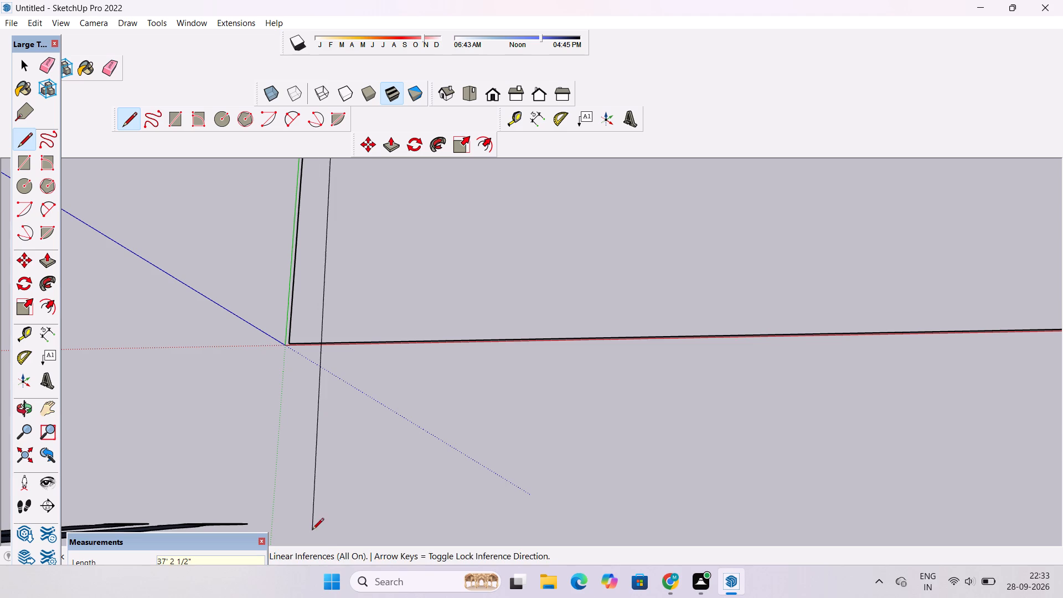
key("space")
Draw a 35' line parallel to the red axis from the far end of the green-direction line, on the same side as the first line.
type("o")
scroll(312, 530, "down", 1)
left_click_drag(315, 527, 317, 597, "shift")
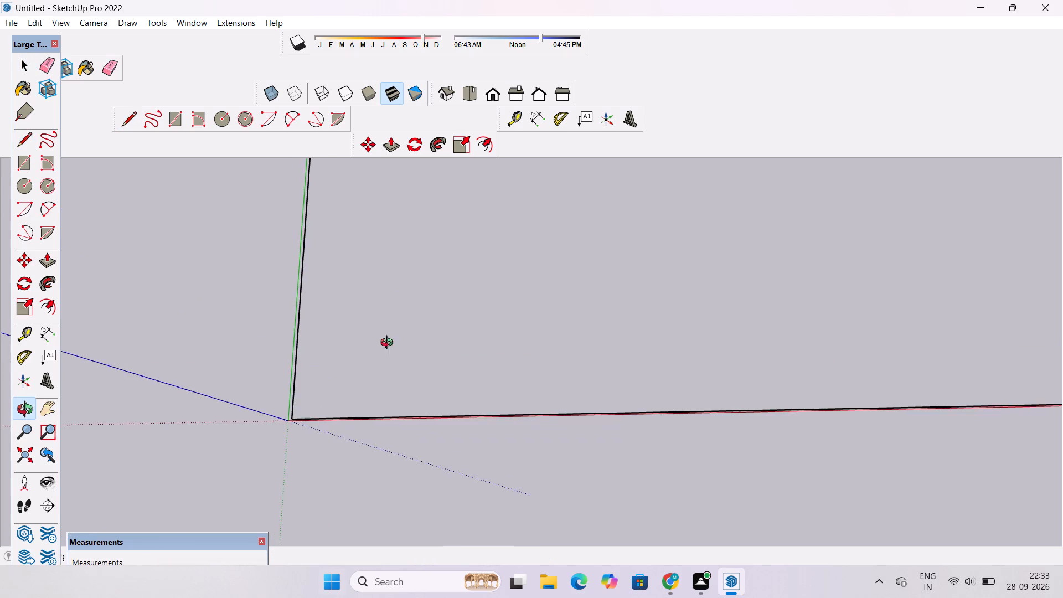
scroll(389, 300, "down", 8)
left_click_drag(389, 301, 395, 303)
left_click_drag(418, 287, 306, 450, "shift")
scroll(306, 419, "down", 7)
left_click_drag(294, 437, 294, 407)
scroll(294, 406, "down", 5)
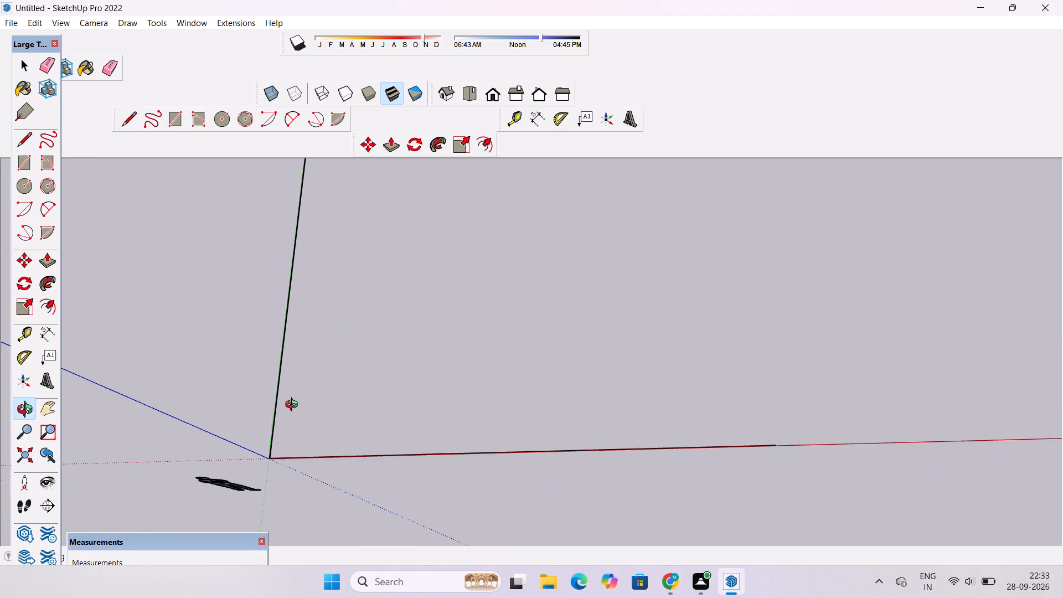
scroll(294, 406, "down", 13)
left_click_drag(358, 346, 359, 357, "shift")
scroll(334, 287, "up", 1)
left_click_drag(309, 348, 310, 354, "shift")
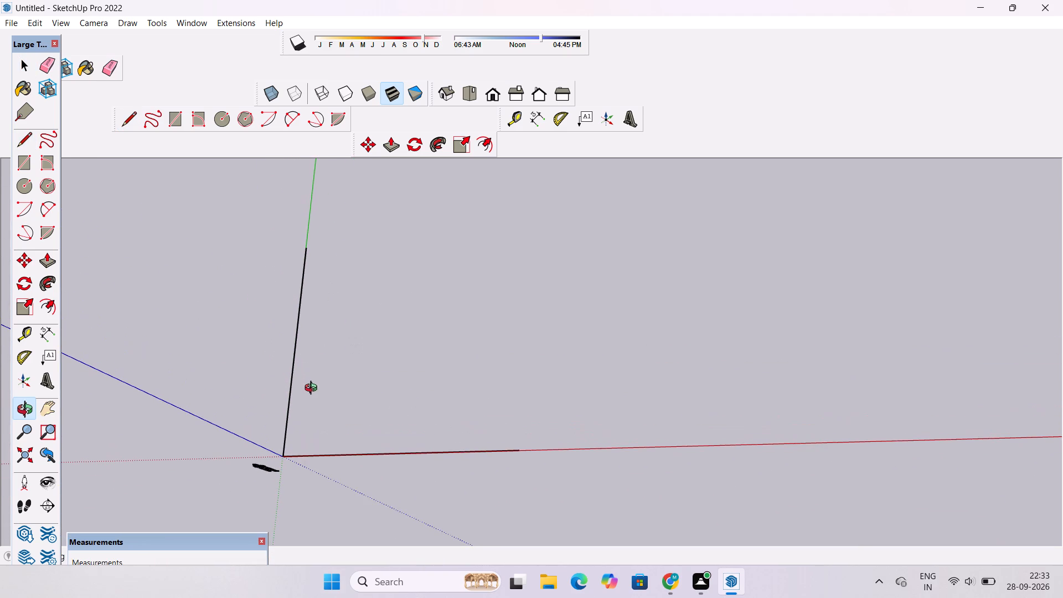
left_click(313, 390, "shift")
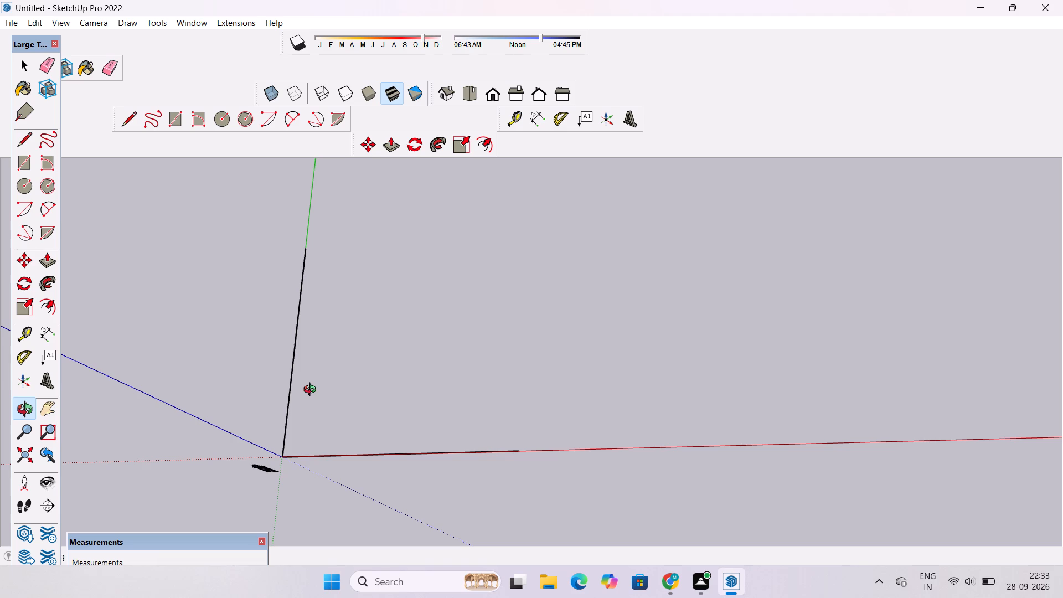
key("l")
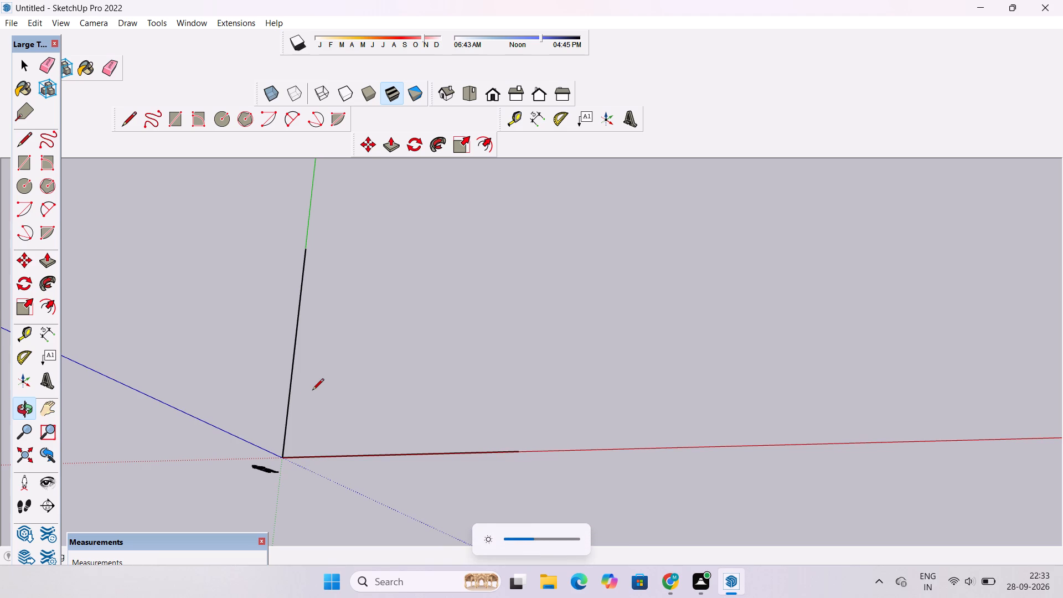
scroll(312, 391, "up", 1)
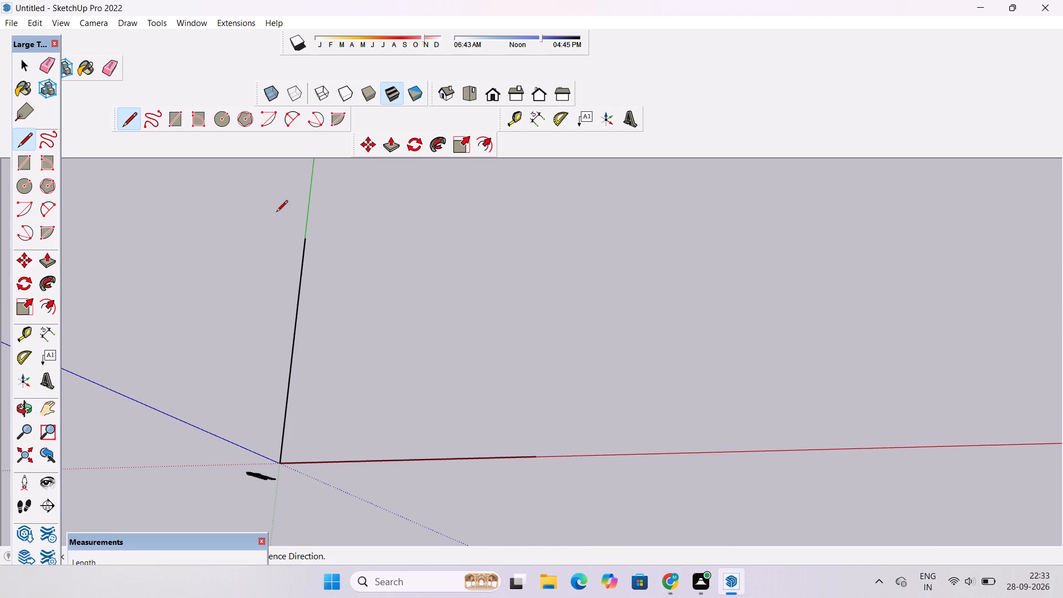
left_click(303, 242)
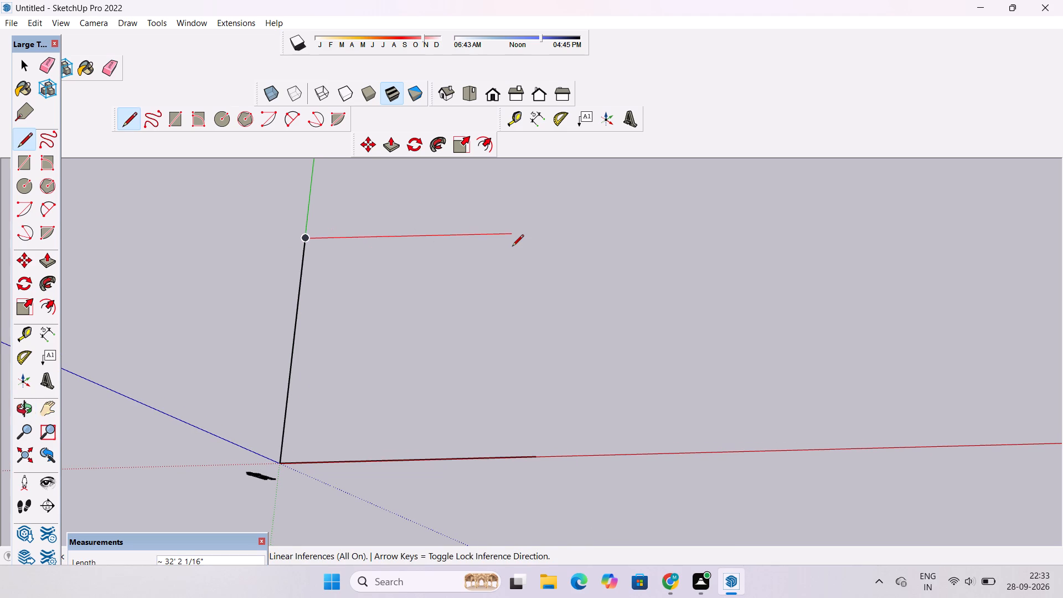
type("35'")
key("Return")
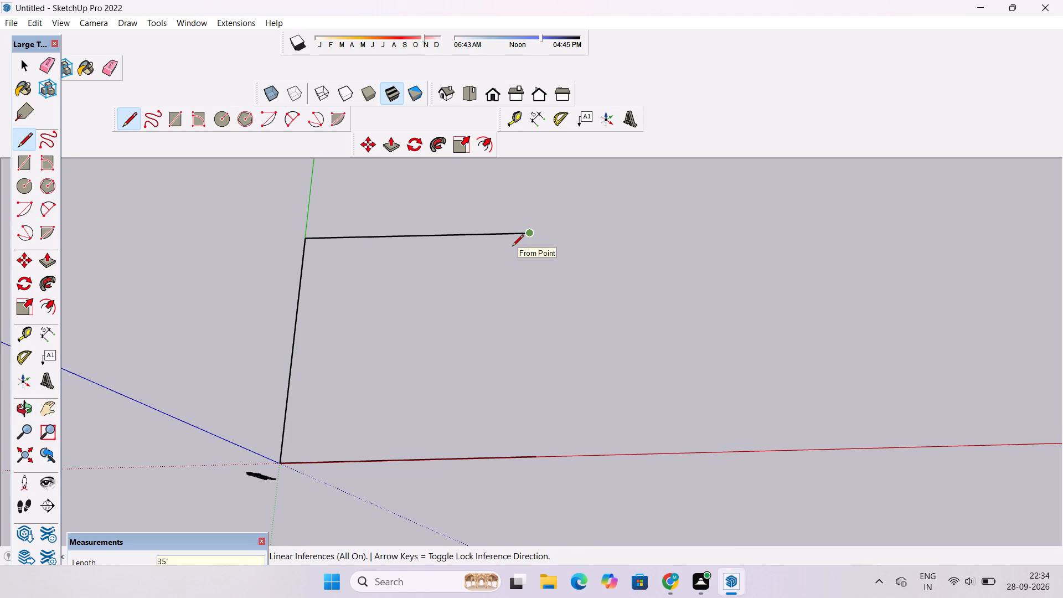
Close the square outline with a line along the green direction to the free end of the first 35' line.
left_click(534, 456)
key("space")
Inspect the closed square face and its alignment with the axes from several angles and distances.
type("o")
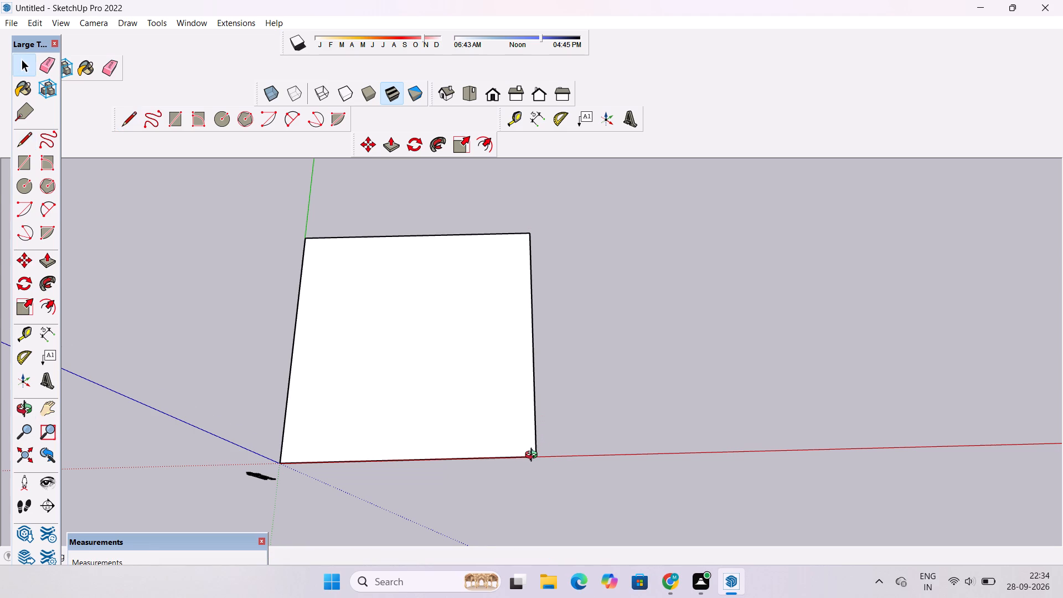
scroll(534, 456, "down", 5)
left_click_drag(526, 426, 603, 419, "shift")
scroll(596, 425, "up", 4)
left_click_drag(530, 461, 527, 384)
scroll(528, 380, "up", 4)
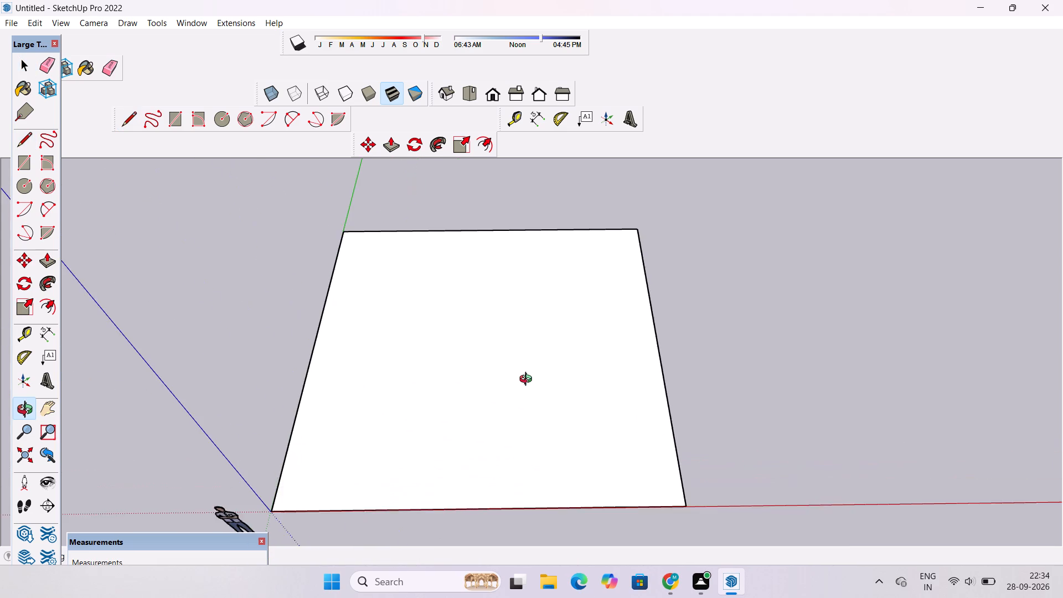
left_click_drag(528, 380, 530, 393, "shift")
left_click_drag(527, 402, 533, 340)
scroll(534, 339, "down", 5)
left_click_drag(538, 398, 554, 493)
scroll(531, 436, "up", 2)
left_click_drag(538, 415, 534, 451)
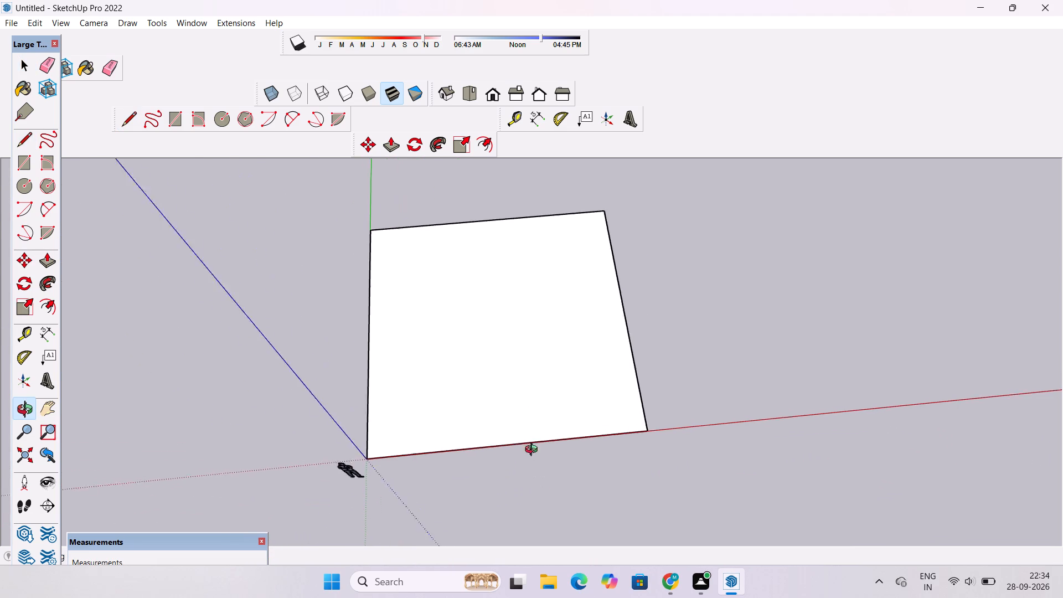
left_click_drag(534, 451, 528, 465)
scroll(536, 413, "up", 4)
left_click_drag(545, 401, 487, 430, "shift")
scroll(486, 430, "down", 5)
left_click_drag(482, 434, 482, 425, "shift")
left_click_drag(481, 426, 474, 405)
key("space")
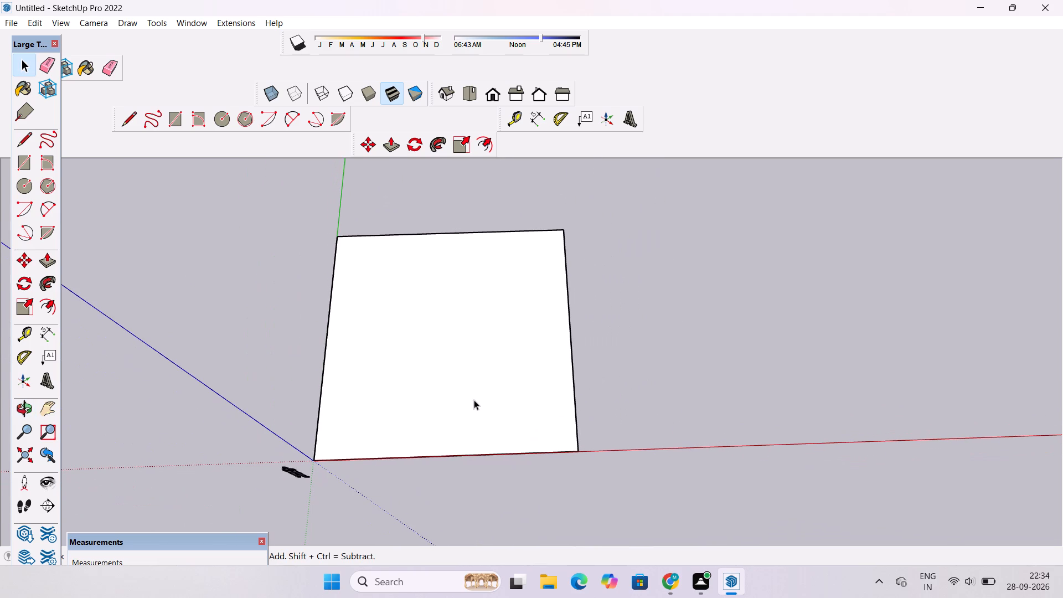
scroll(474, 400, "up", 3)
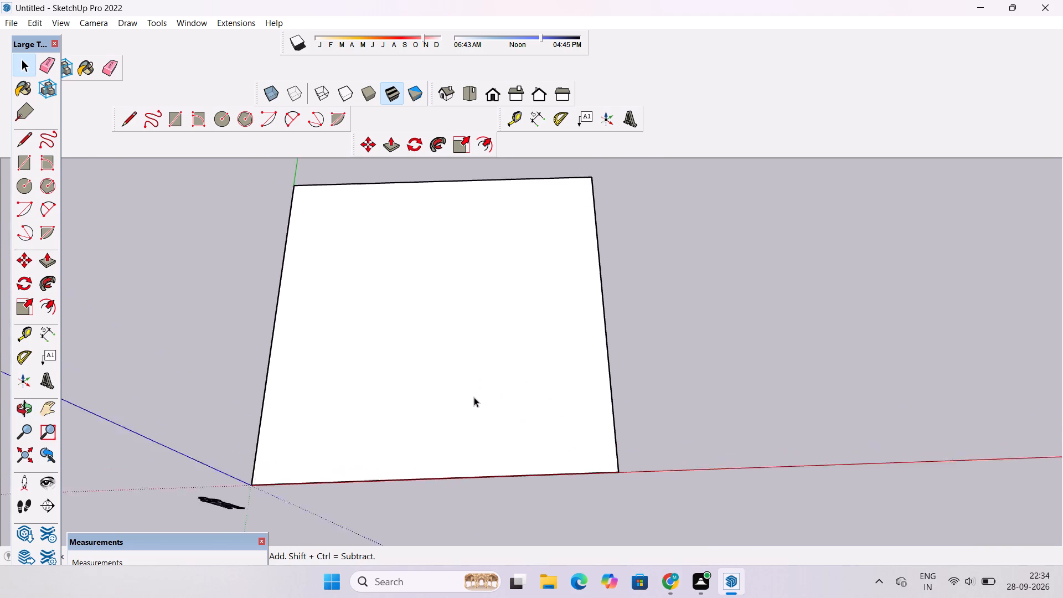
scroll(474, 397, "up", 3)
scroll(474, 397, "down", 5)
scroll(474, 397, "up", 3)
scroll(474, 397, "down", 5)
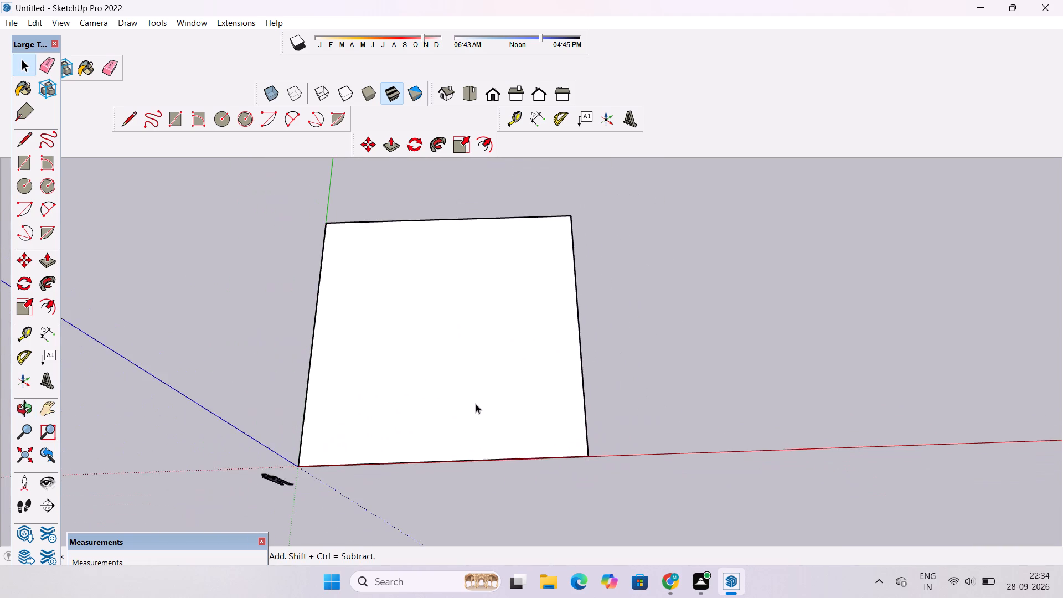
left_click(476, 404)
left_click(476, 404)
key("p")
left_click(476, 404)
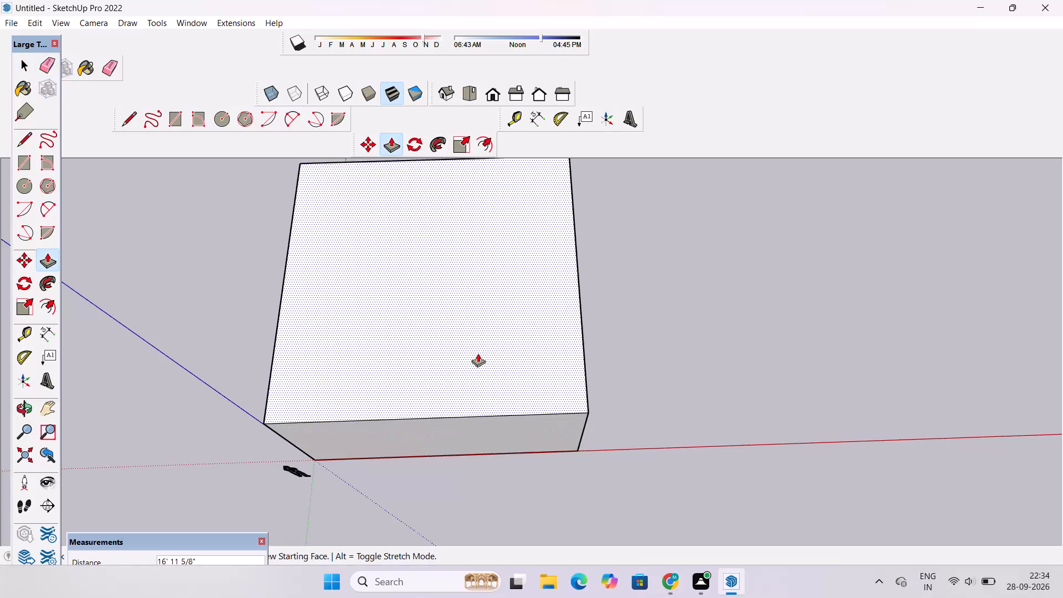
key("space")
Extrude the square face upward by 1' with Push/Pull to form a slab.
type("o")
scroll(478, 353, "down", 7)
left_click_drag(488, 391, 488, 354)
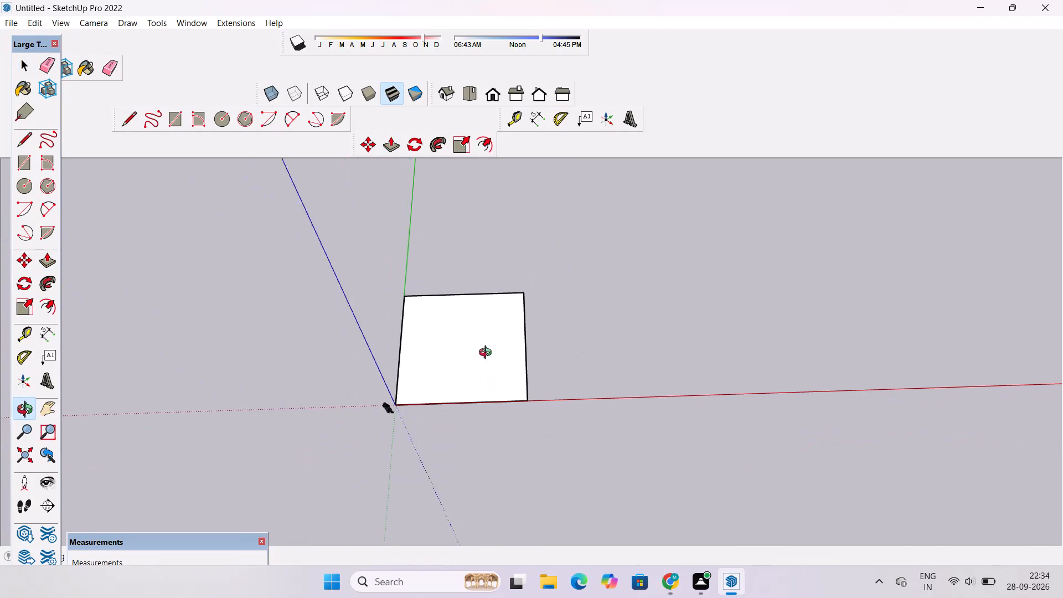
left_click_drag(488, 354, 488, 316)
left_click_drag(442, 386, 446, 367)
scroll(451, 368, "up", 4)
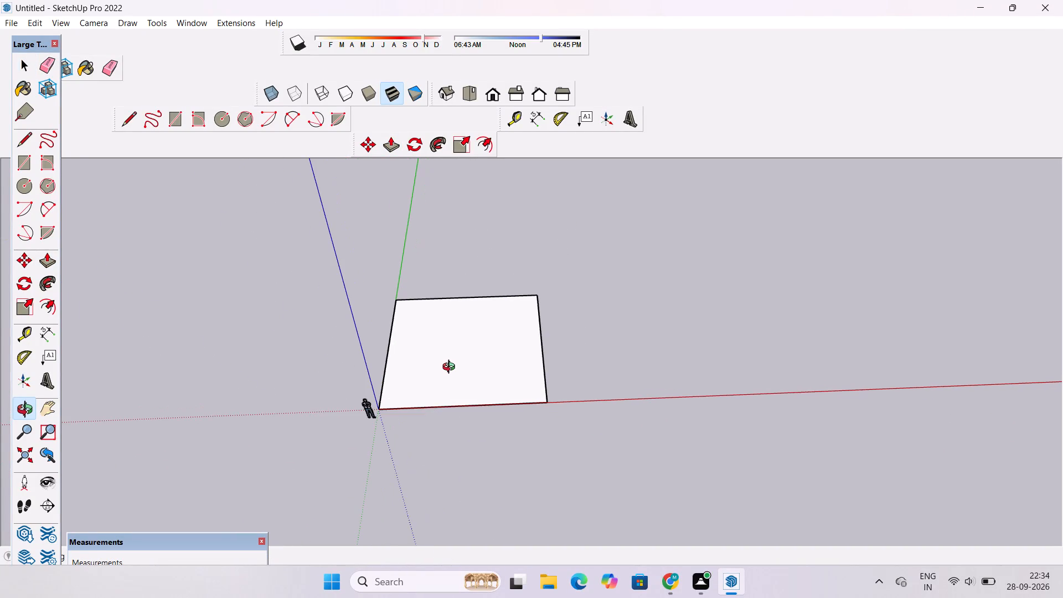
left_click_drag(455, 370, 451, 359)
left_click_drag(451, 359, 448, 365)
scroll(448, 365, "up", 3)
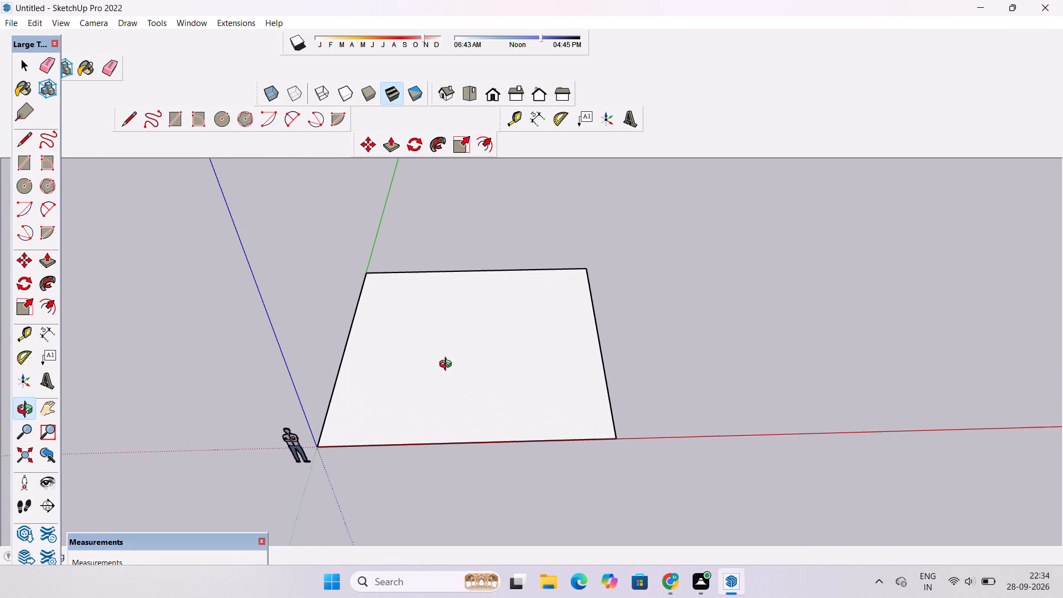
key("space")
type("p;")
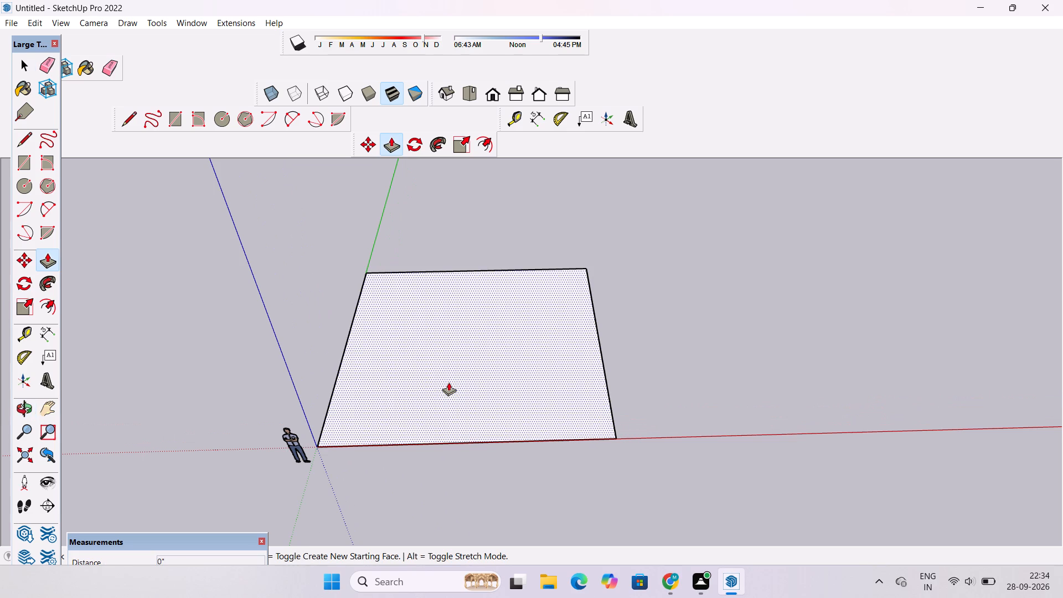
left_click(448, 382)
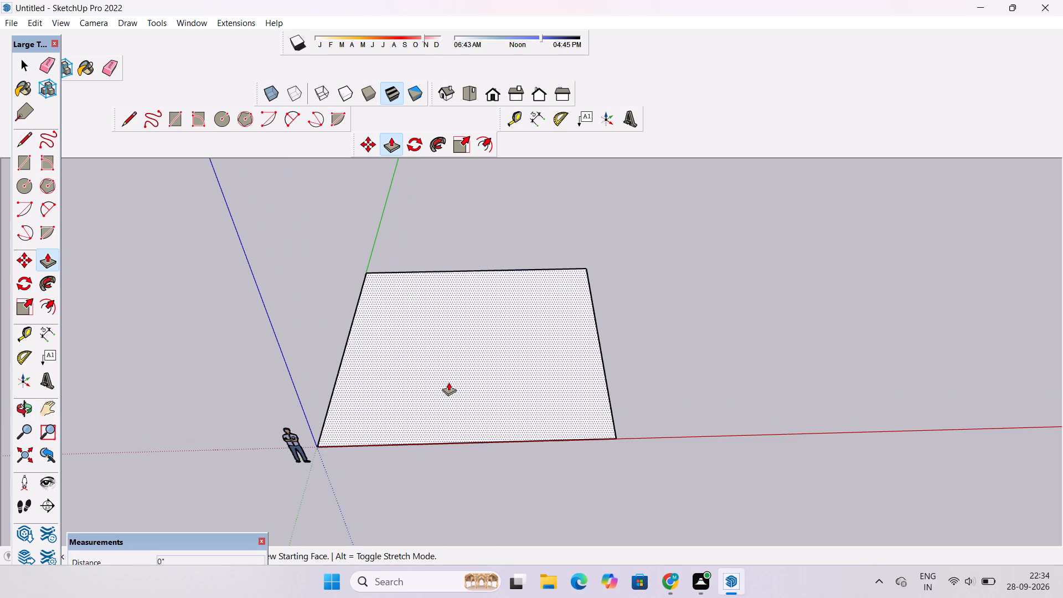
scroll(448, 382, "up", 4)
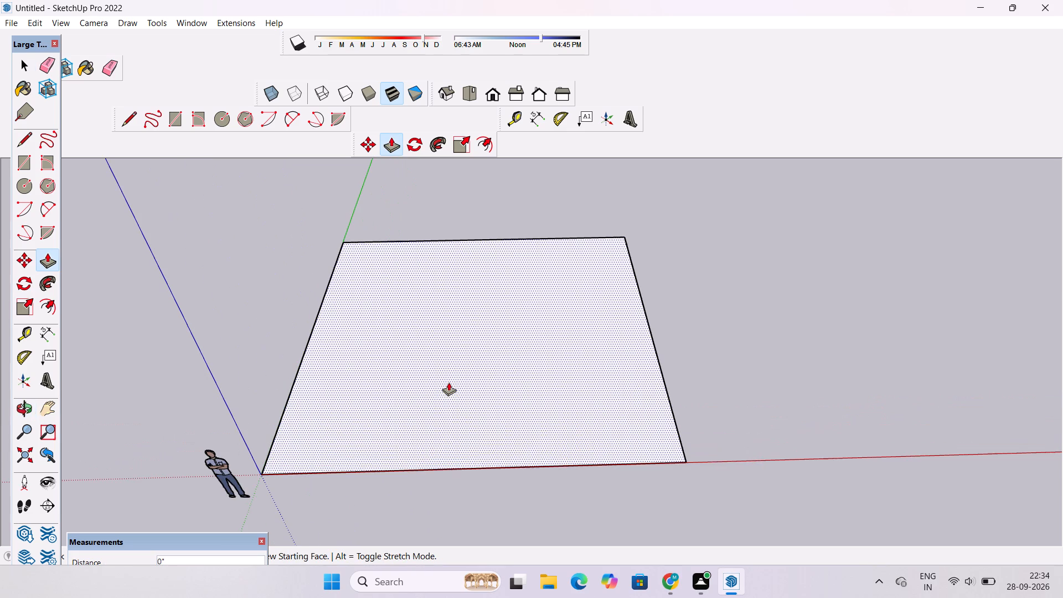
scroll(448, 382, "down", 3)
scroll(448, 382, "up", 3)
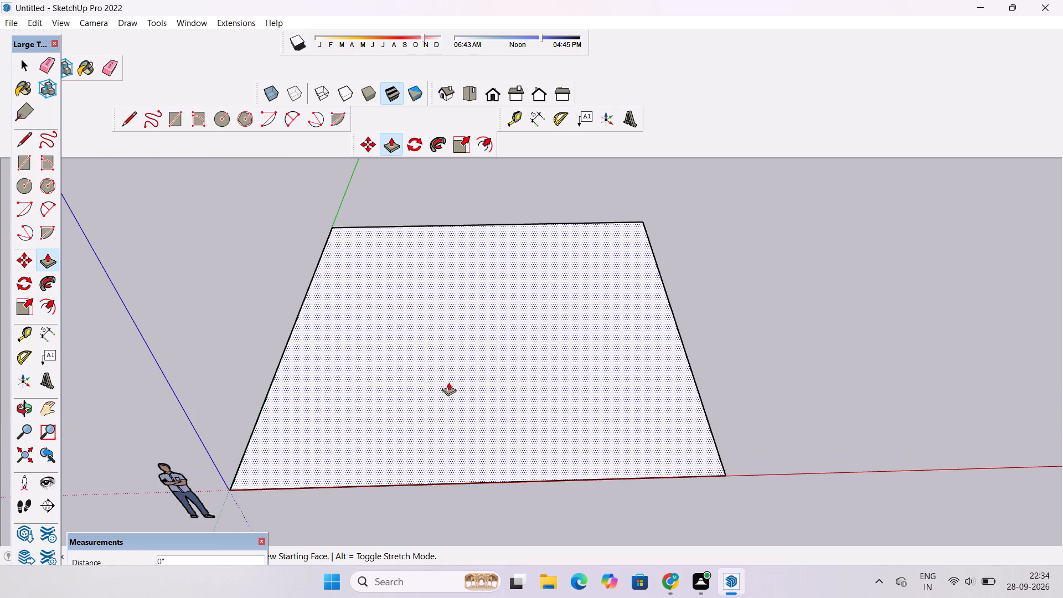
scroll(448, 382, "down", 3)
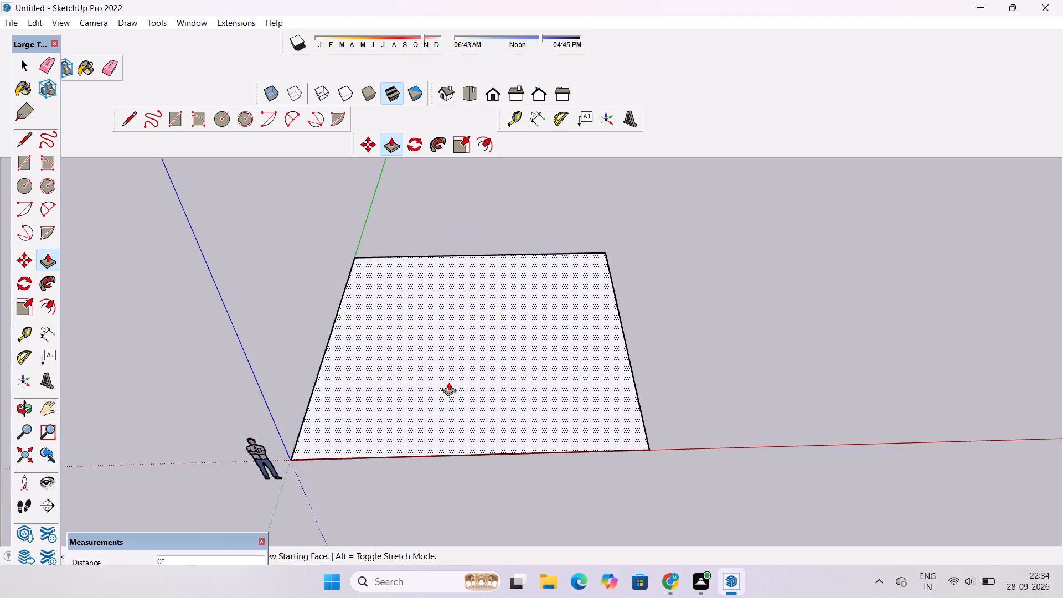
scroll(448, 382, "up", 1)
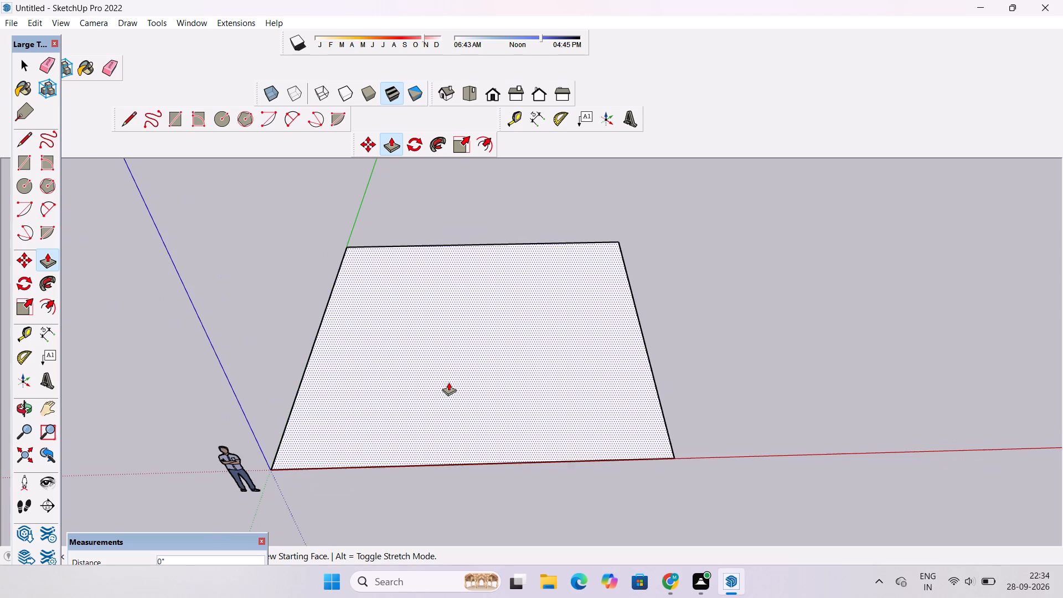
scroll(448, 382, "down", 5)
scroll(448, 382, "up", 5)
scroll(448, 382, "down", 7)
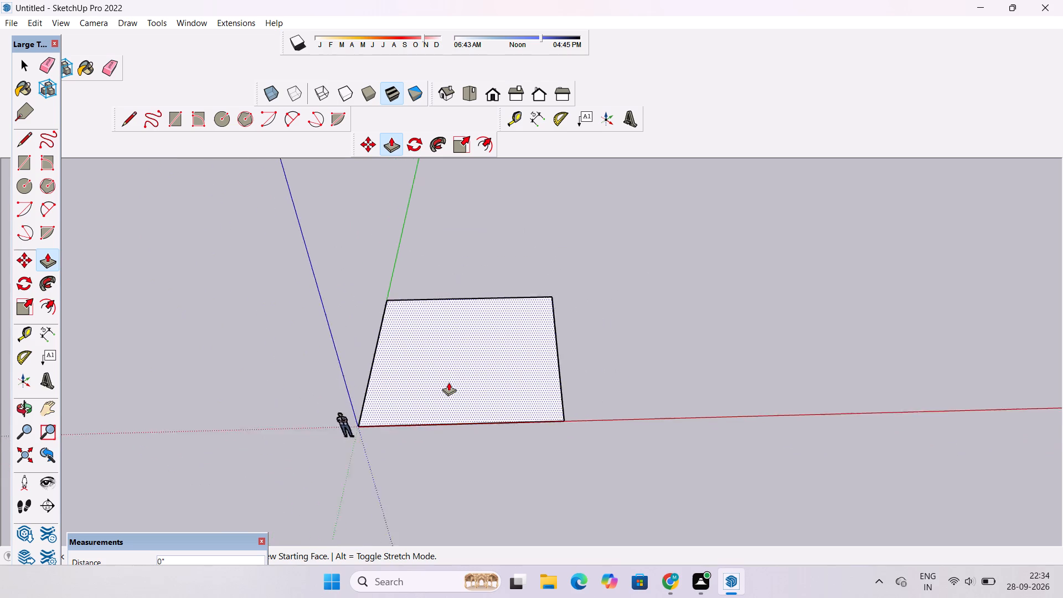
scroll(448, 382, "down", 1)
scroll(448, 382, "up", 6)
type("1'")
key("Return")
Inspect the slab's thickness and its position at the origin from a lower viewing angle.
key("o")
scroll(472, 340, "down", 7)
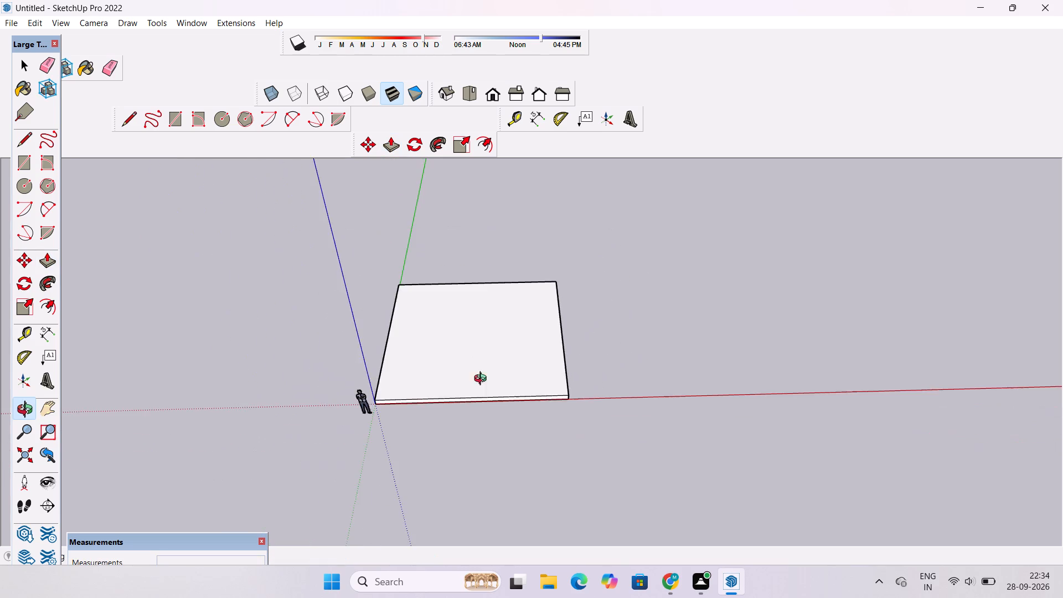
left_click_drag(487, 400, 493, 371)
scroll(493, 366, "up", 1)
scroll(493, 366, "down", 2)
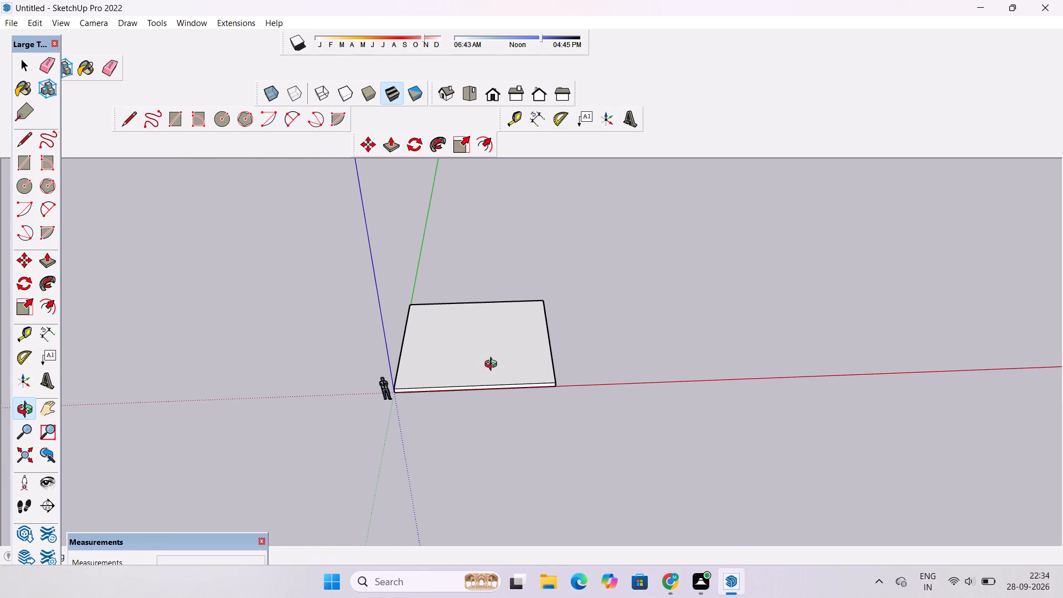
scroll(493, 365, "down", 2)
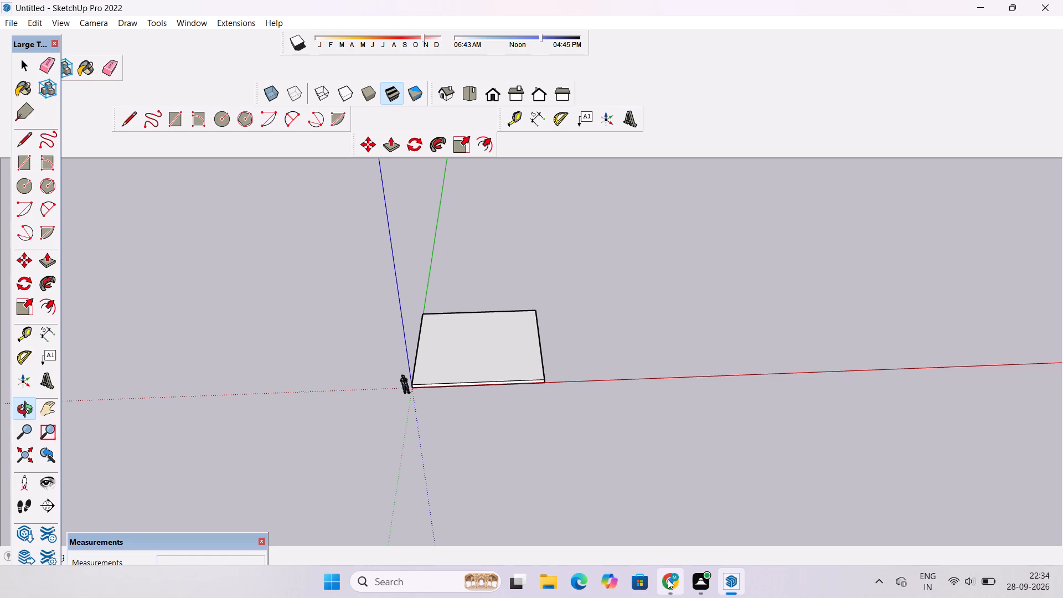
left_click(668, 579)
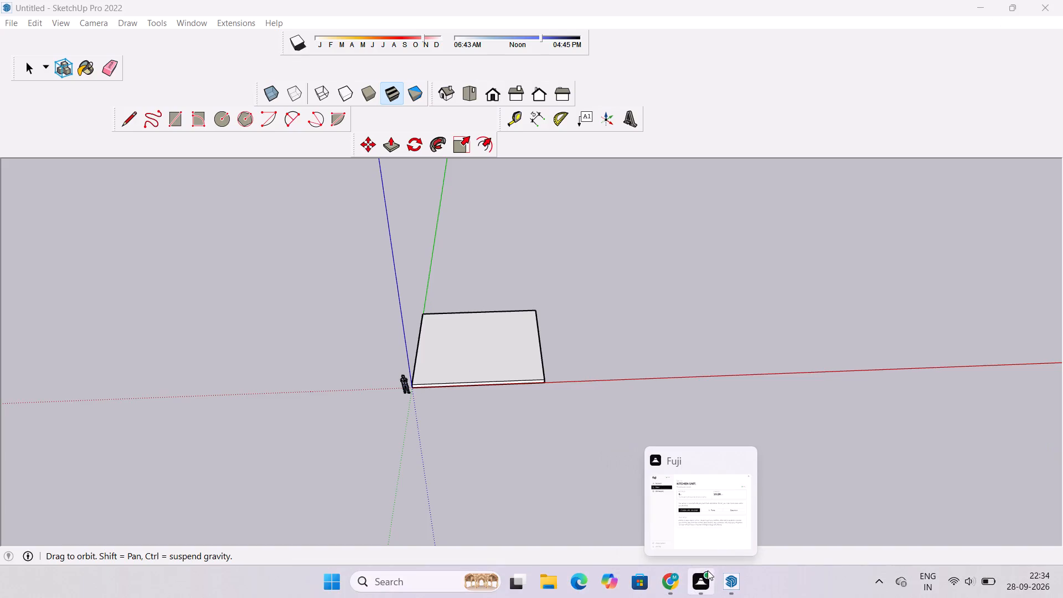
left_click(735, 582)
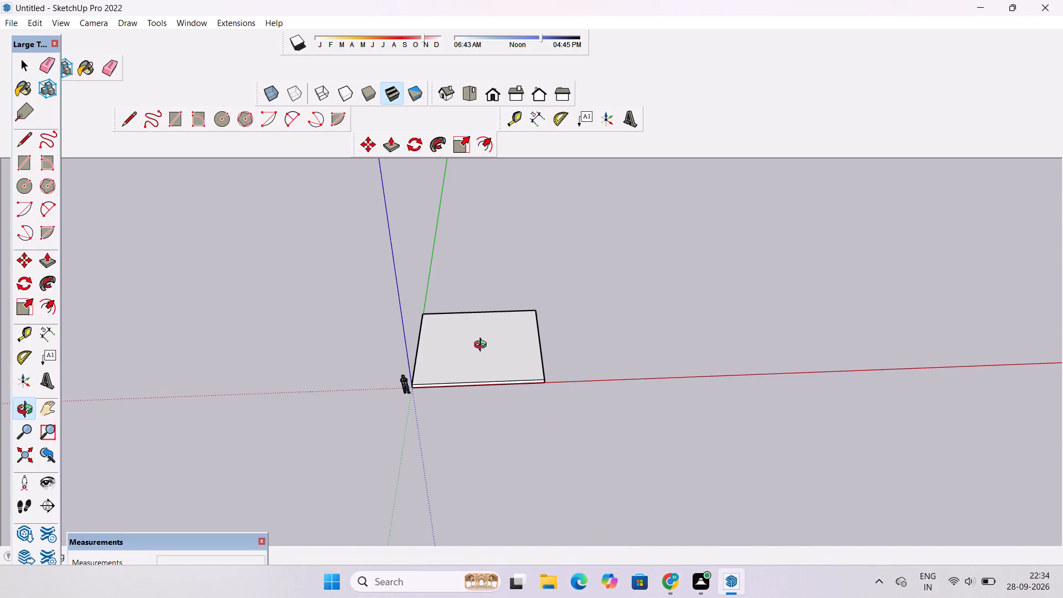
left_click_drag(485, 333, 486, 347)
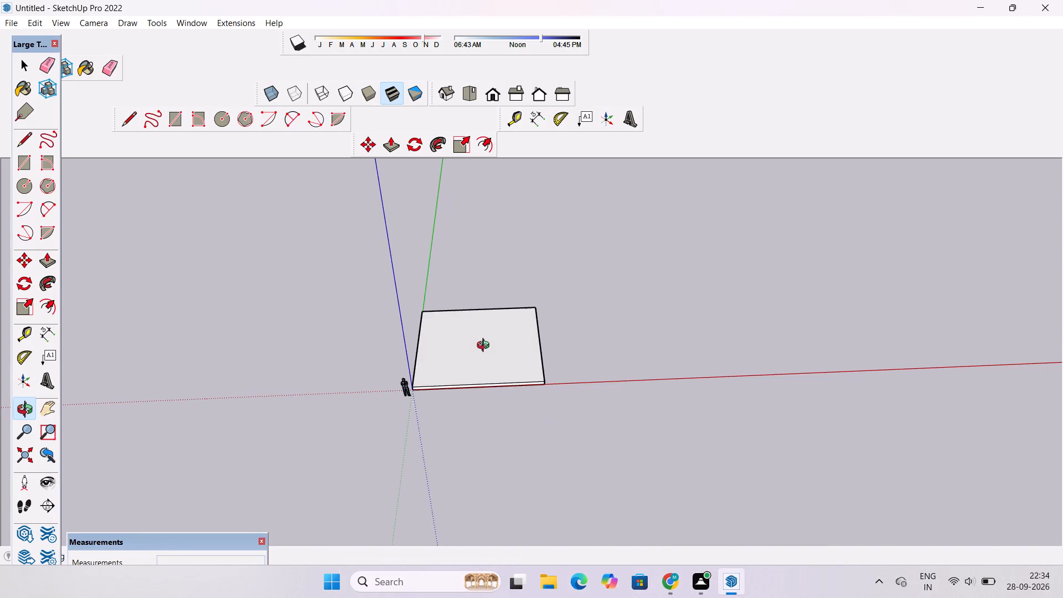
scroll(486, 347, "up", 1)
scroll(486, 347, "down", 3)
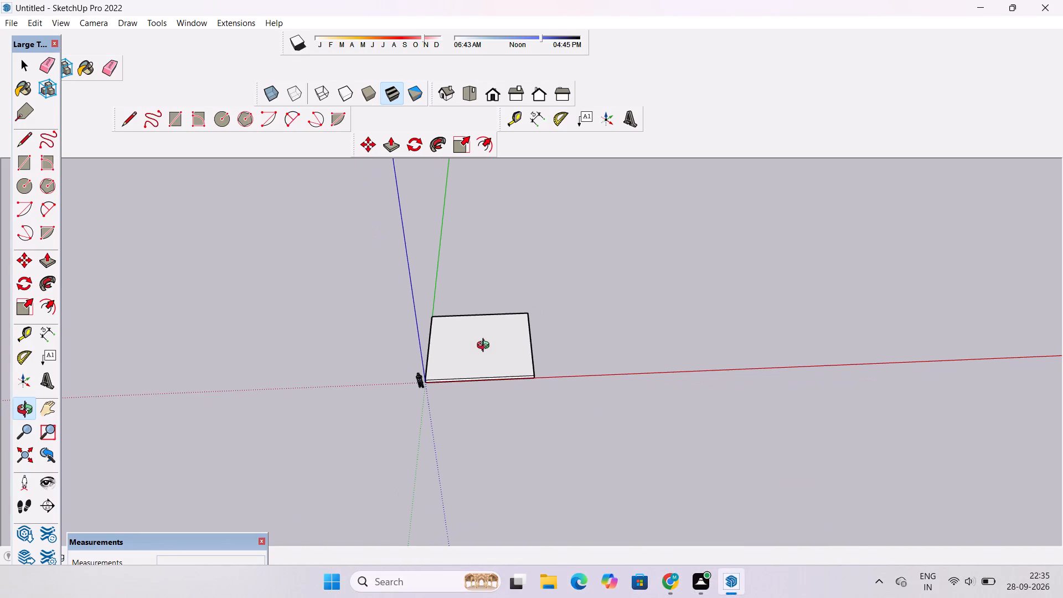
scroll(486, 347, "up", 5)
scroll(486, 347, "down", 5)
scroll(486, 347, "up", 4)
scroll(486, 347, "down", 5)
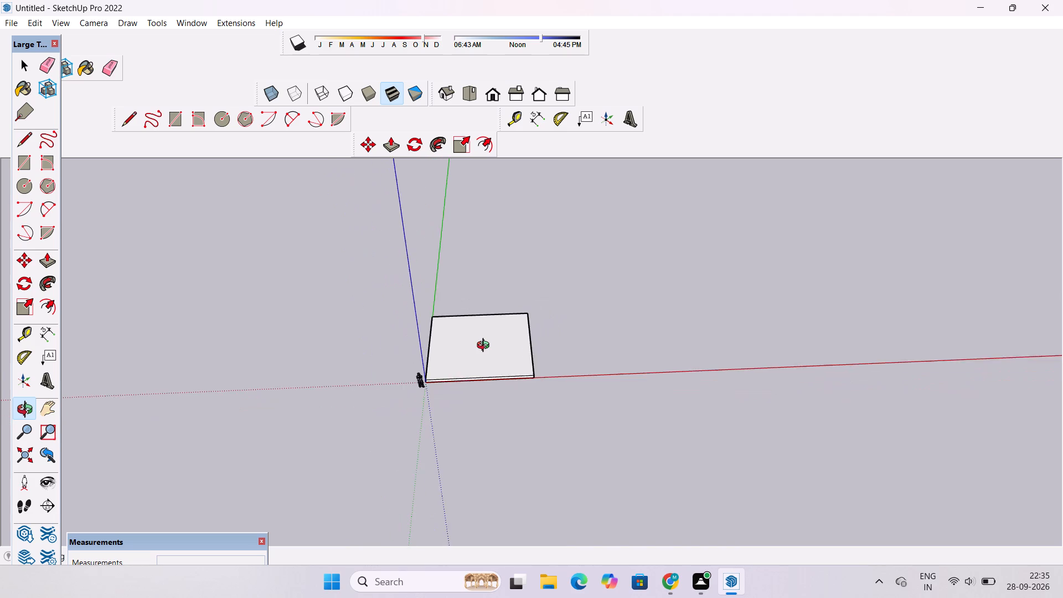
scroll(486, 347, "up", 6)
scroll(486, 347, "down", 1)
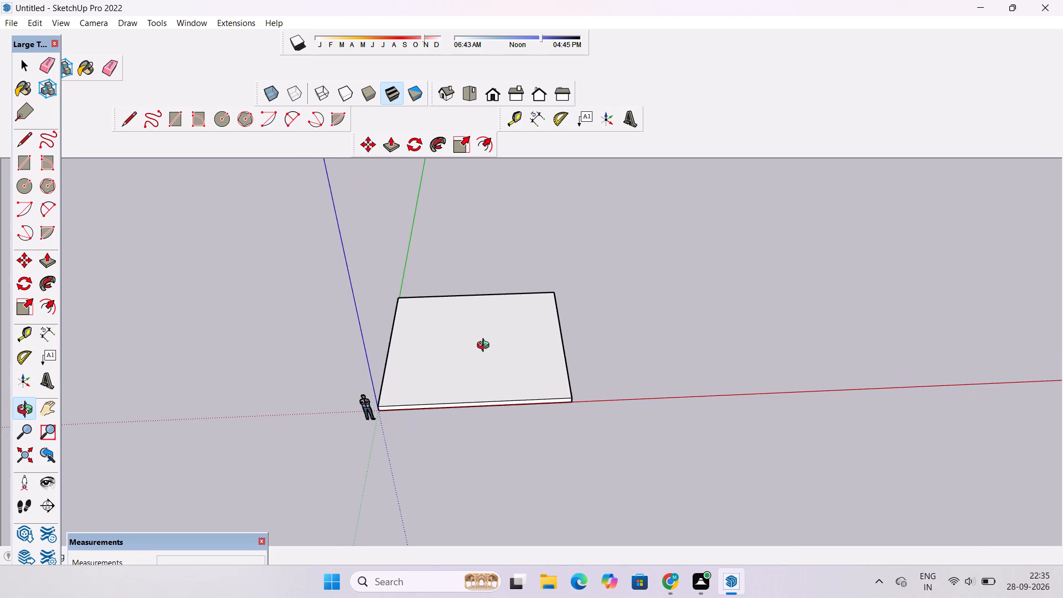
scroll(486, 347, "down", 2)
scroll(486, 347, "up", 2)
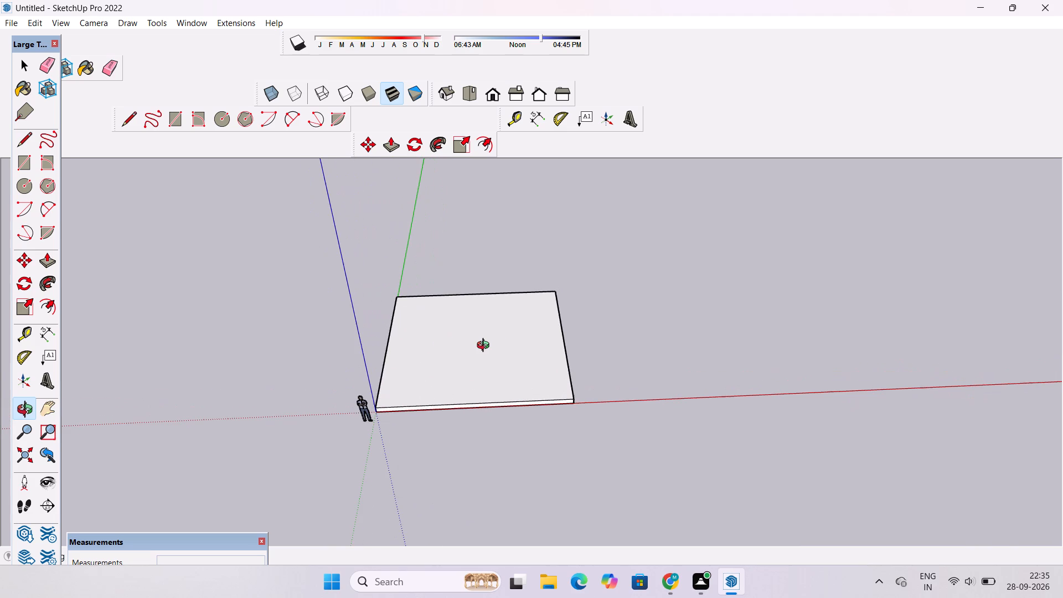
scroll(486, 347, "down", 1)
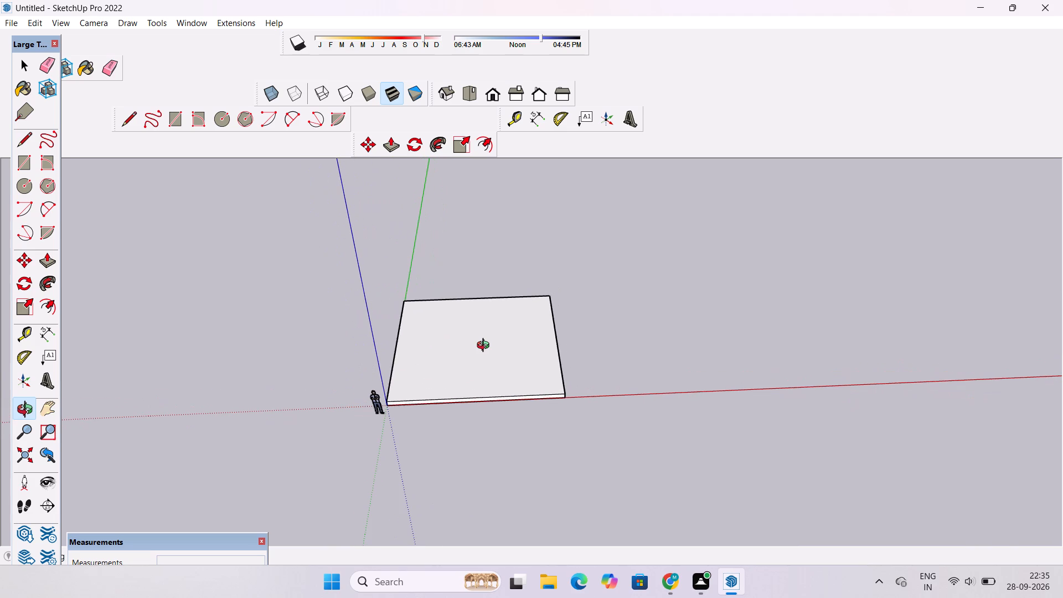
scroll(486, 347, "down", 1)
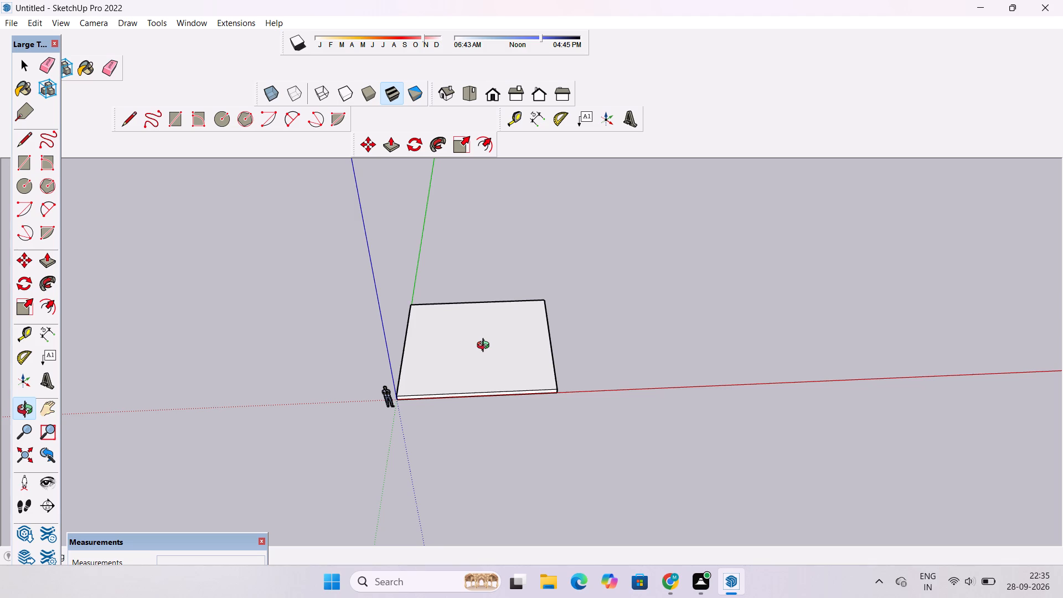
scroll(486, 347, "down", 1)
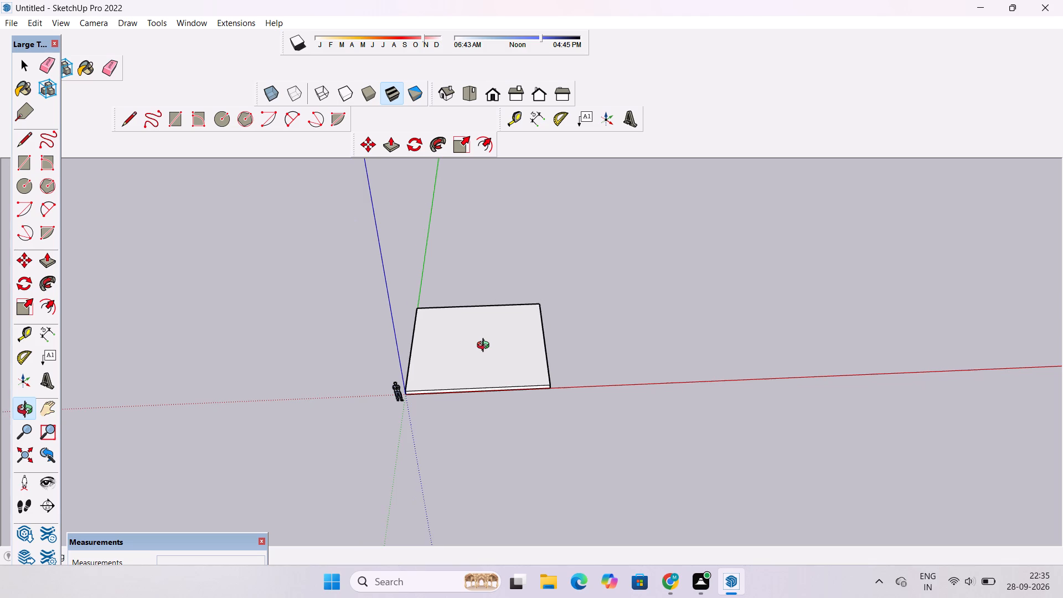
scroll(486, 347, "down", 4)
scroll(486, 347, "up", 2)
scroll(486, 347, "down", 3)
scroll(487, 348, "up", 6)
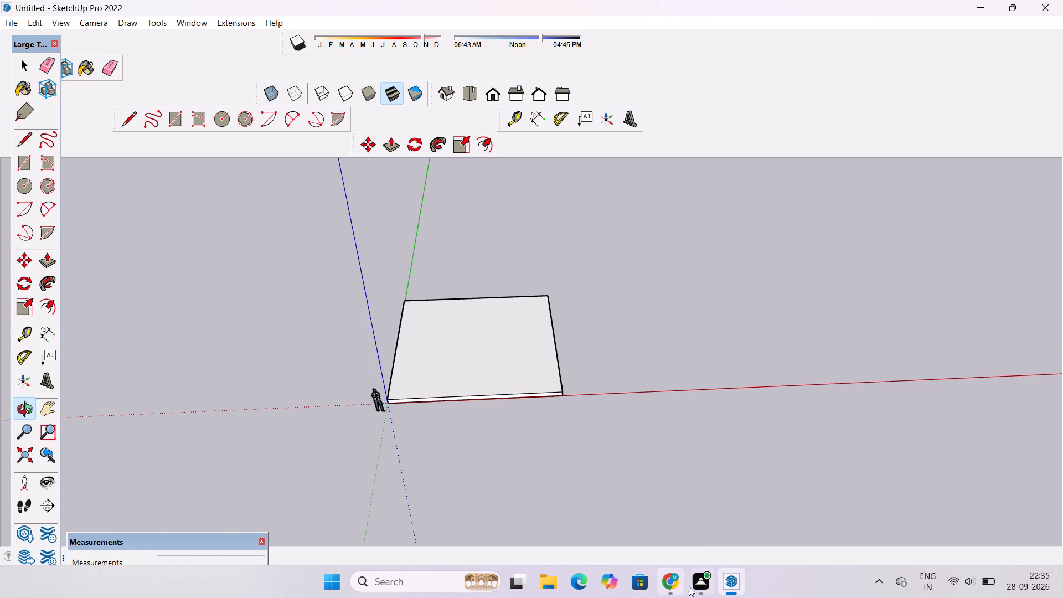
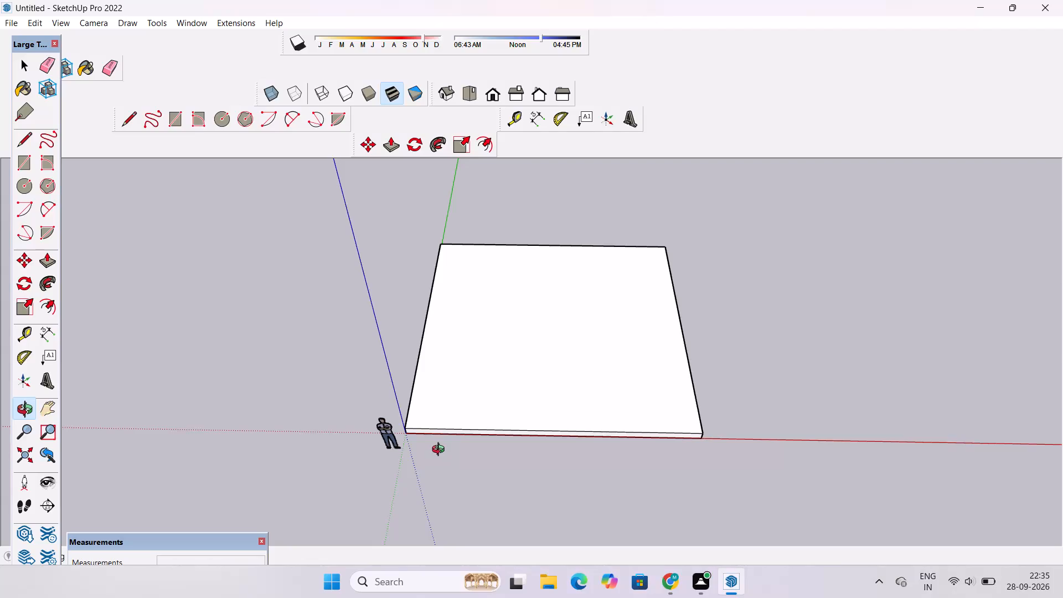
Examine the slab's top face and front edge relative to the axes from several angles and distances.
scroll(441, 451, "up", 5)
scroll(441, 451, "down", 8)
scroll(441, 451, "up", 7)
scroll(441, 451, "down", 7)
scroll(427, 395, "up", 9)
left_click_drag(425, 396, 512, 400)
scroll(512, 400, "down", 13)
scroll(527, 386, "up", 4)
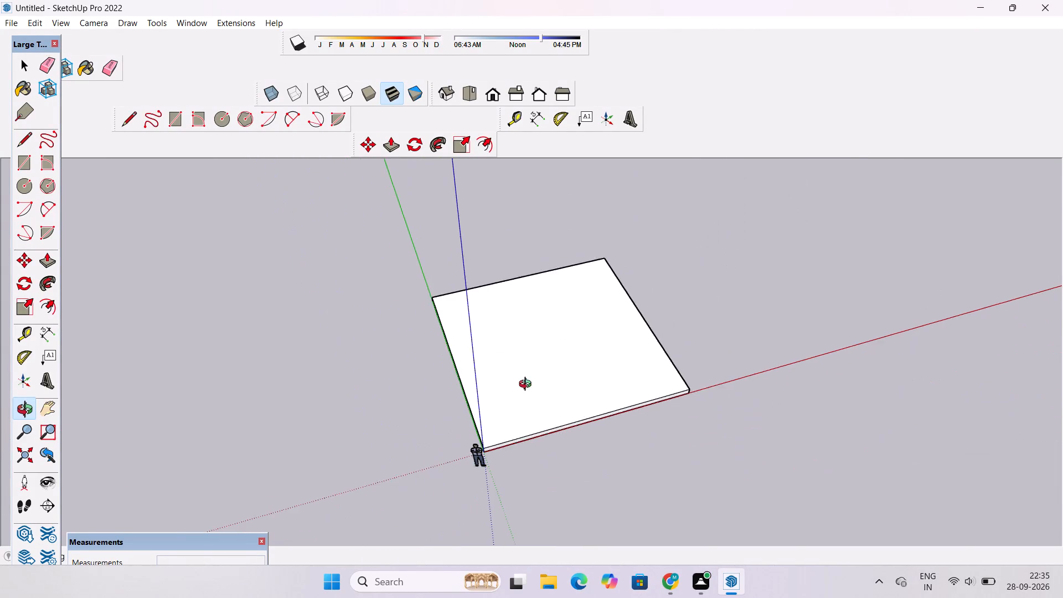
scroll(528, 385, "up", 2)
left_click_drag(442, 403, 420, 394)
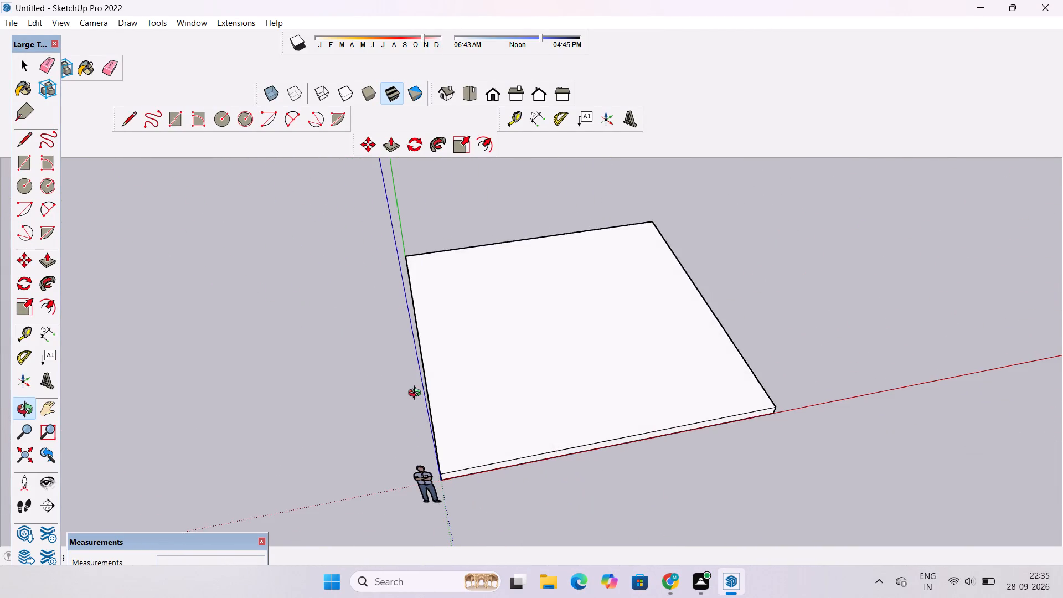
scroll(417, 394, "down", 4)
scroll(450, 391, "up", 5)
scroll(450, 391, "down", 6)
scroll(458, 372, "up", 5)
left_click_drag(460, 371, 437, 398)
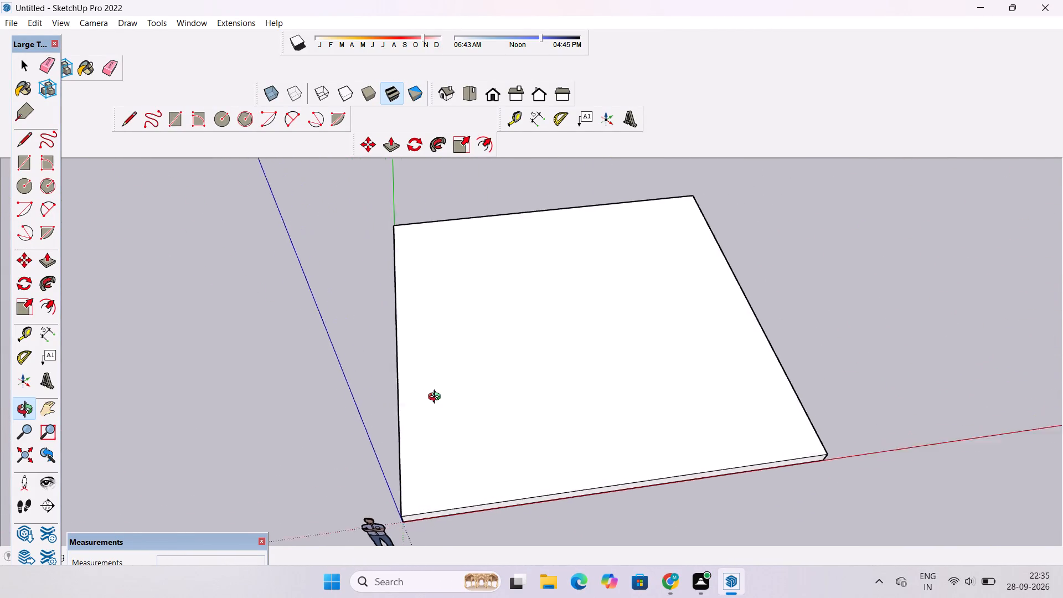
left_click_drag(437, 398, 434, 400)
scroll(434, 400, "up", 5)
scroll(434, 400, "down", 4)
scroll(434, 400, "up", 5)
scroll(434, 400, "down", 5)
scroll(434, 400, "up", 4)
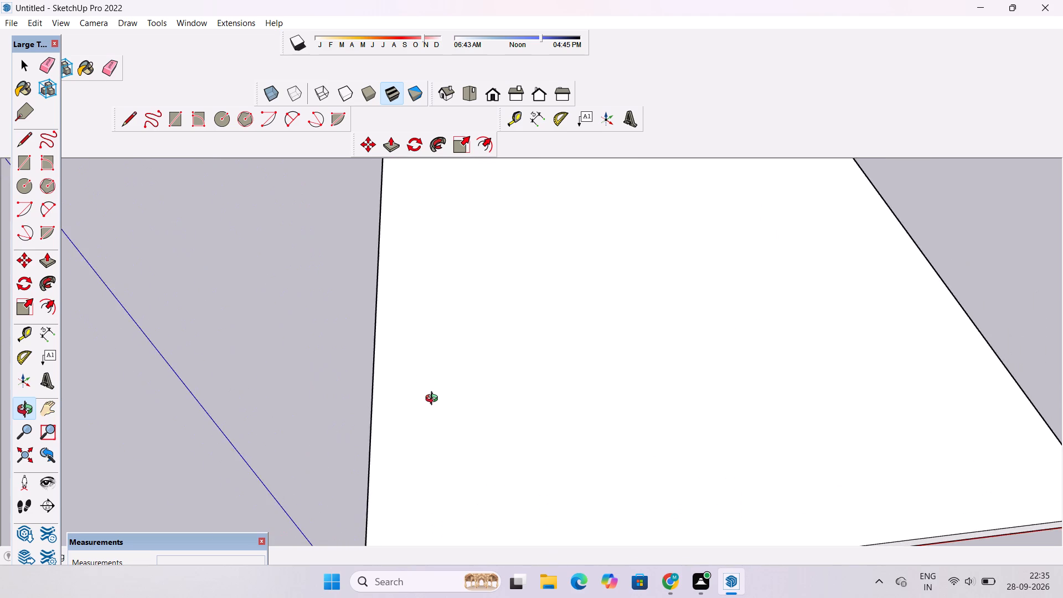
scroll(434, 400, "down", 5)
scroll(434, 400, "up", 5)
scroll(434, 400, "down", 5)
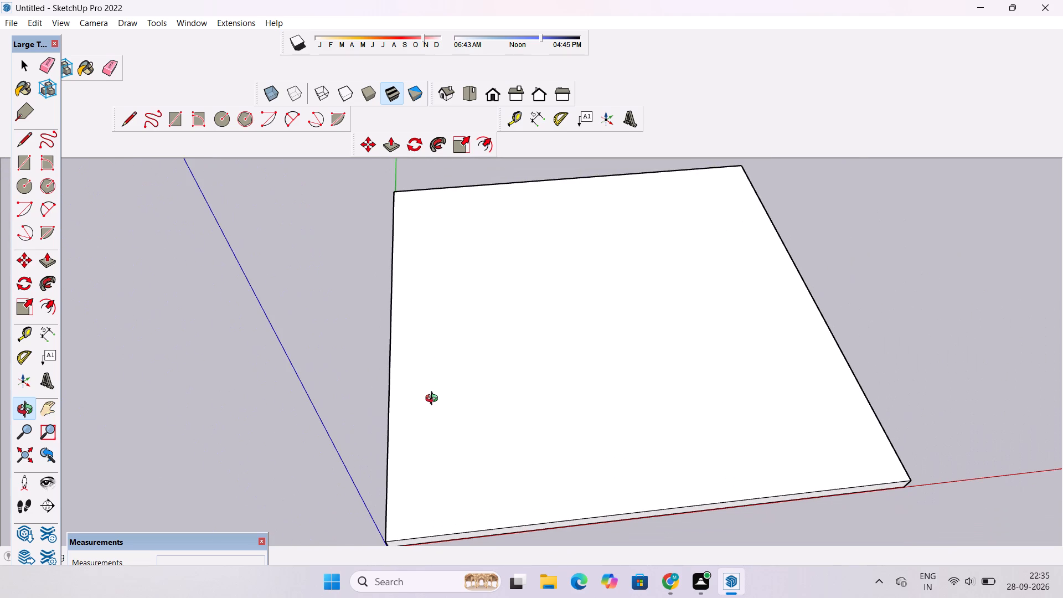
scroll(434, 400, "up", 3)
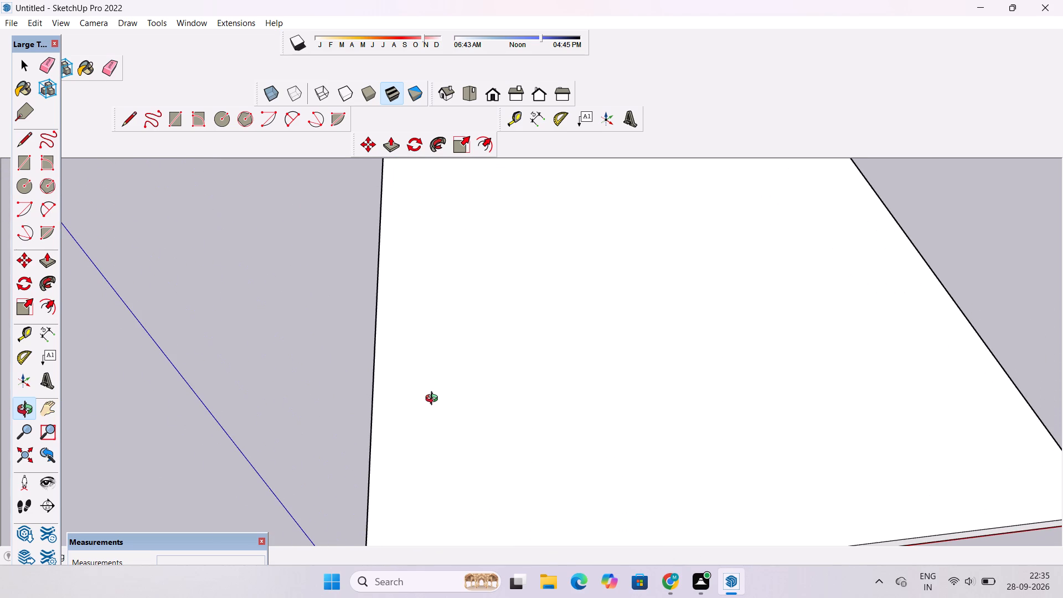
scroll(434, 400, "down", 11)
left_click_drag(442, 412, 406, 382)
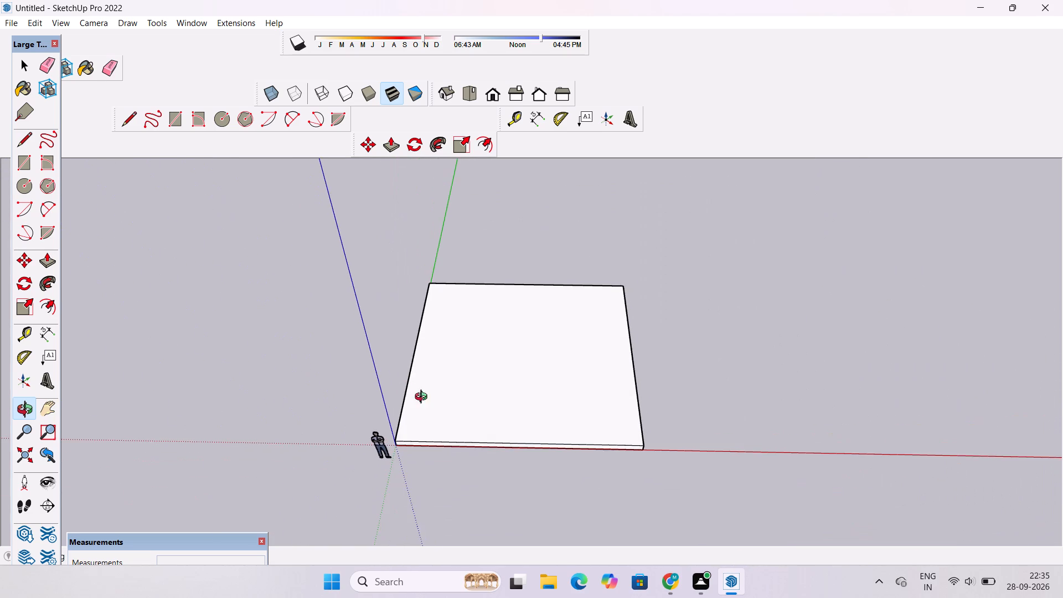
left_click_drag(429, 410, 429, 359, "shift")
left_click_drag(432, 361, 432, 362)
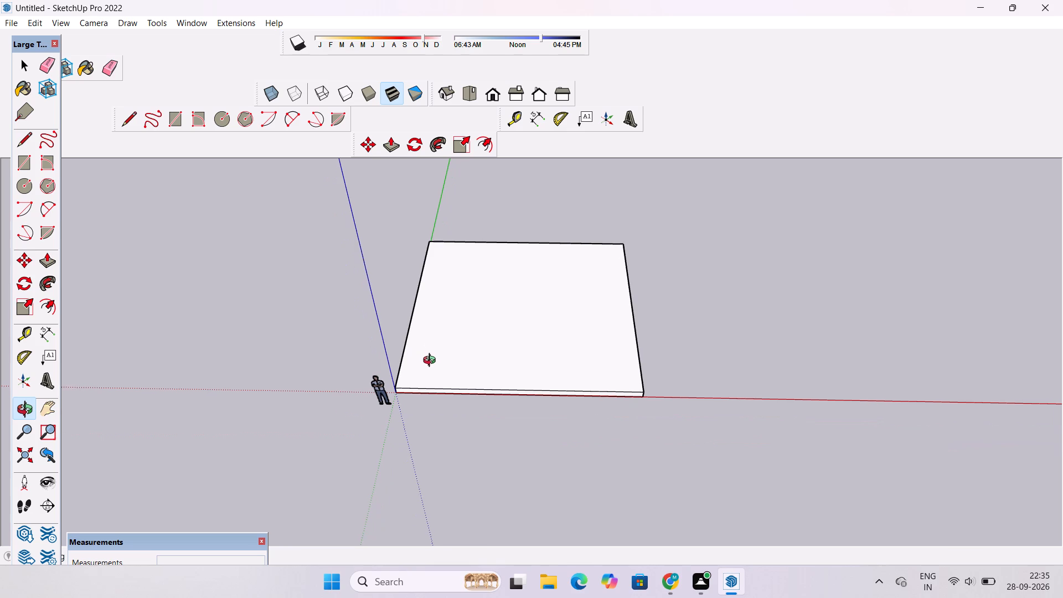
left_click_drag(432, 362, 436, 374)
scroll(436, 374, "down", 3)
left_click_drag(436, 374, 440, 383, "shift")
left_click_drag(440, 383, 443, 395)
left_click_drag(443, 395, 451, 377, "shift")
scroll(451, 375, "up", 1)
left_click_drag(451, 375, 452, 381, "shift")
left_click(452, 380, "shift")
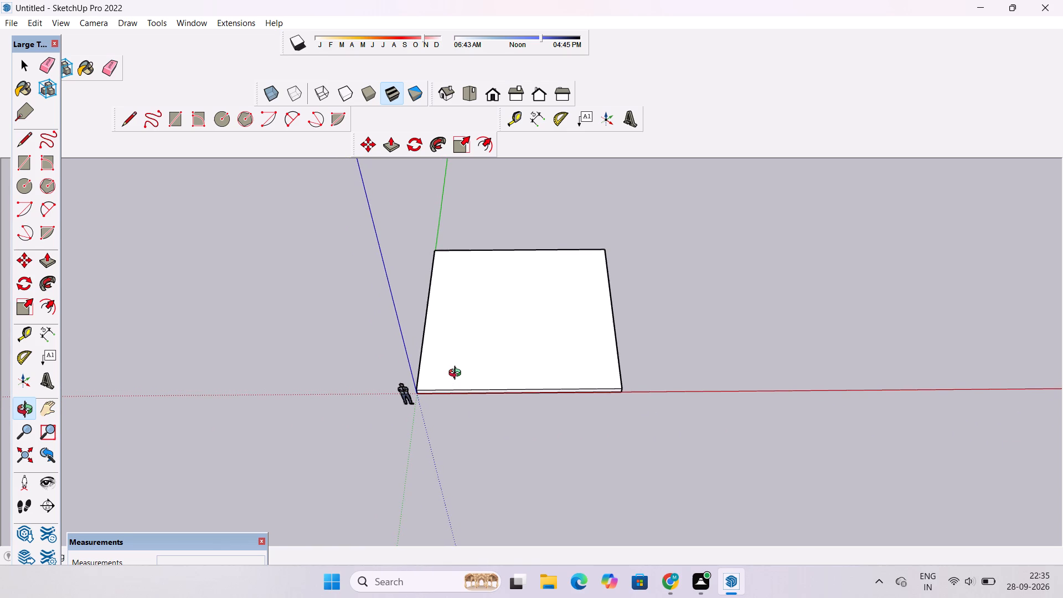
scroll(457, 374, "down", 3)
scroll(457, 374, "up", 1)
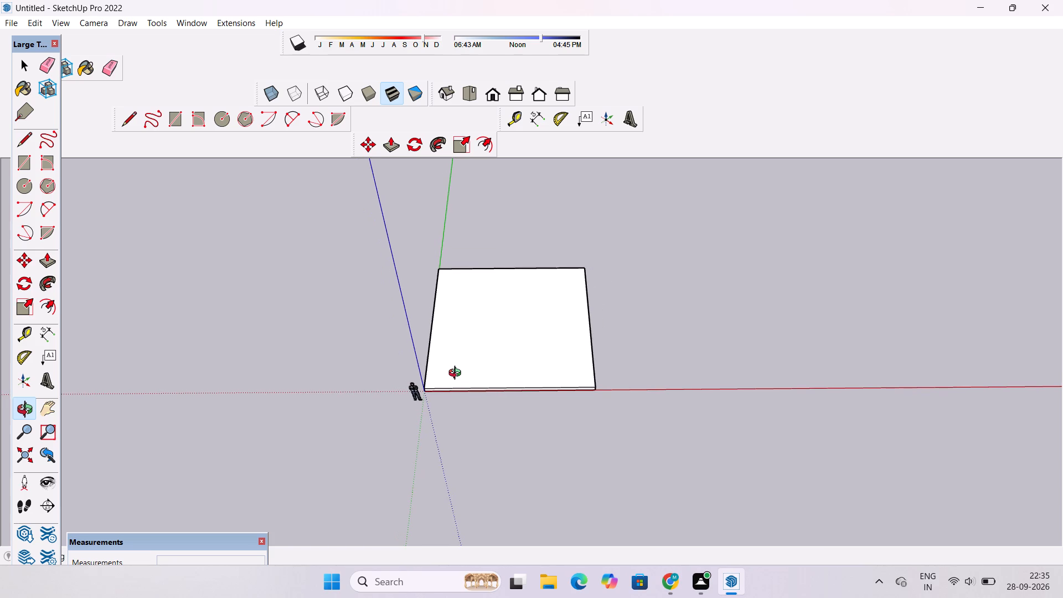
left_click(457, 374)
left_click(457, 374)
left_click_drag(457, 374, 458, 380)
scroll(458, 378, "up", 3)
left_click_drag(458, 375, 458, 384)
scroll(665, 344, "up", 1)
left_click_drag(665, 344, 639, 358, "shift")
left_click_drag(638, 368, 607, 377)
left_click_drag(605, 375, 559, 394, "shift")
left_click_drag(563, 402, 554, 375)
left_click_drag(550, 379, 550, 391)
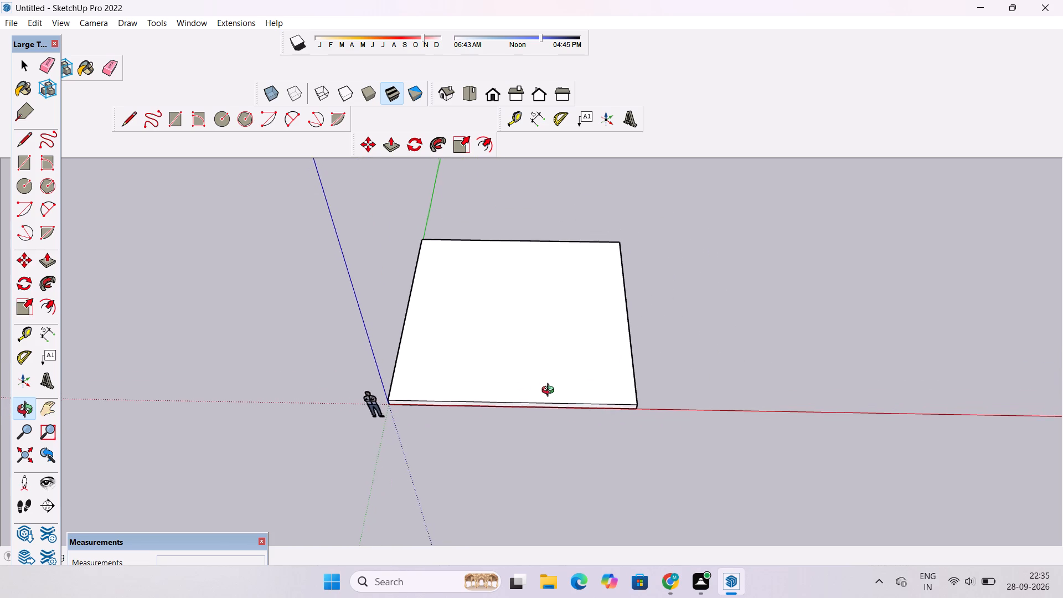
left_click_drag(550, 391, 550, 395)
scroll(545, 390, "down", 3)
left_click_drag(545, 390, 545, 395, "shift")
scroll(560, 375, "down", 4)
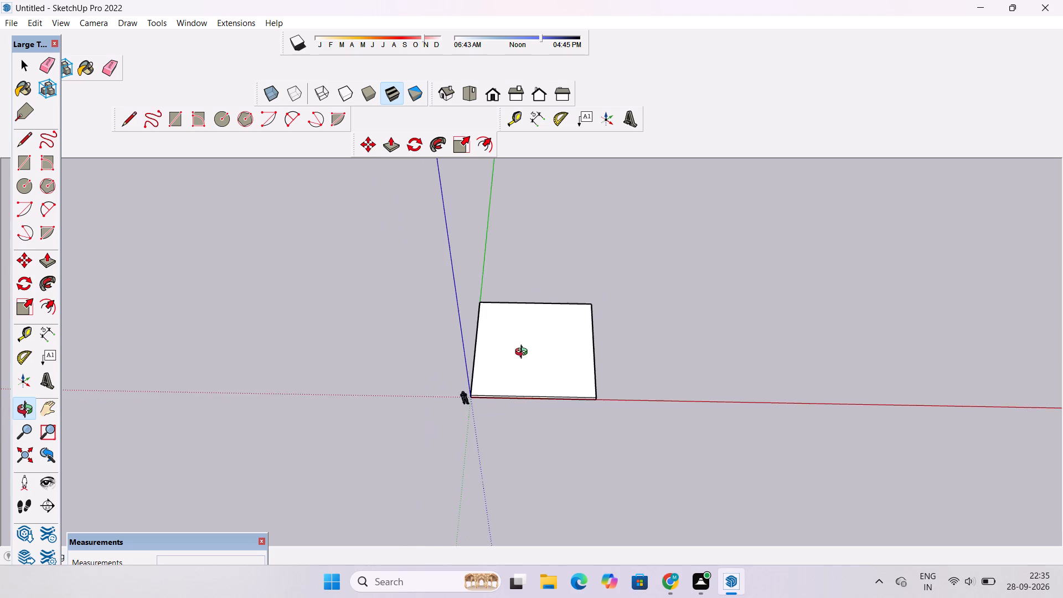
scroll(524, 353, "up", 10)
left_click_drag(488, 364, 508, 364, "shift")
Place a Tape Measure guide on the slab's top face, 1.5' in from the edge along the green axis.
key("t")
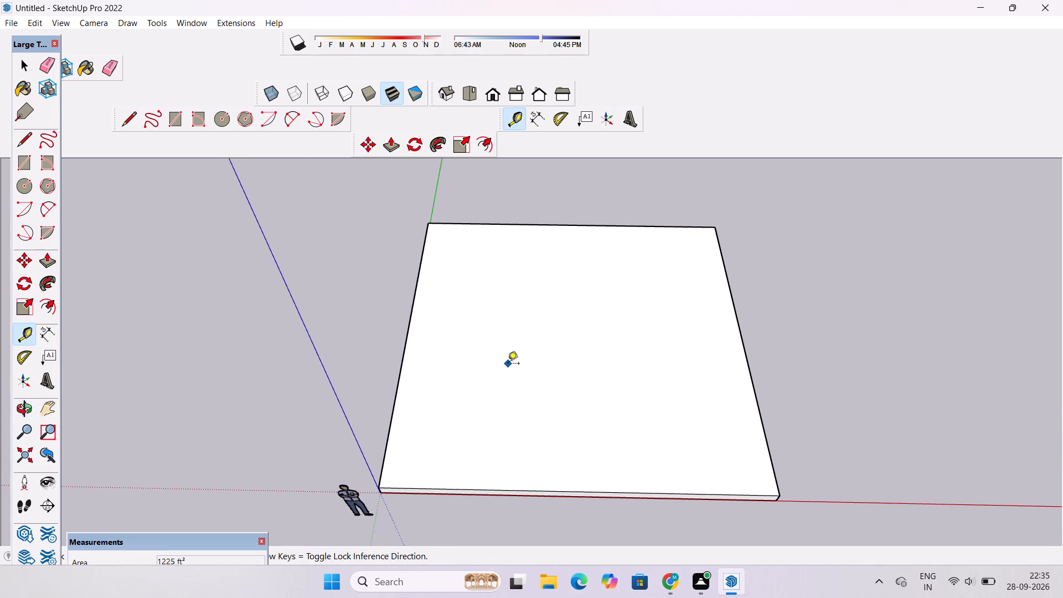
left_click(409, 333)
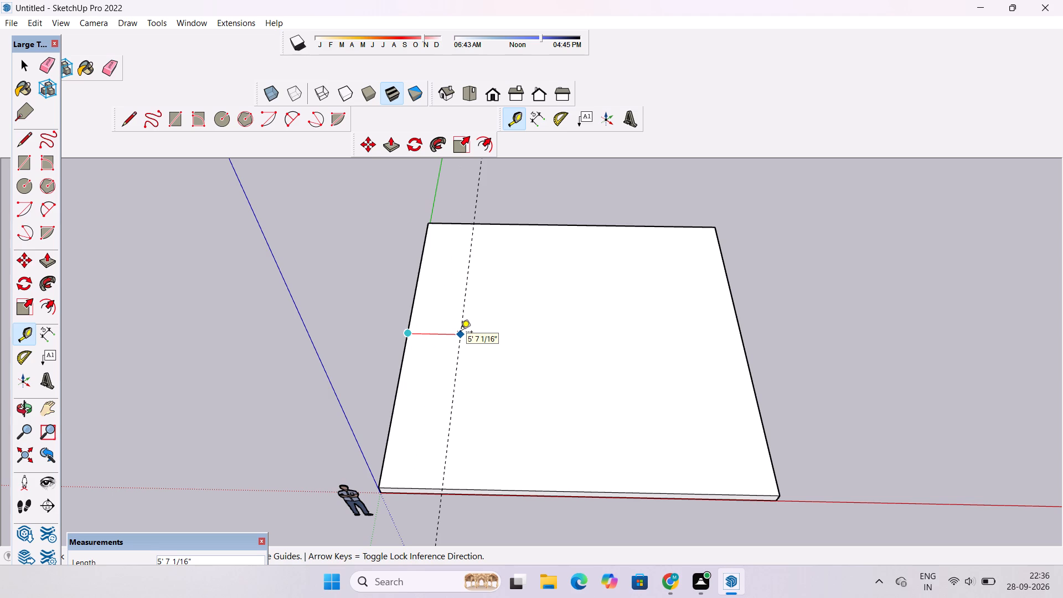
type("1.5'")
key("Return")
Place a second guide on the top face, 1.5' in from the back edge opposite the red axis.
scroll(461, 333, "down", 1)
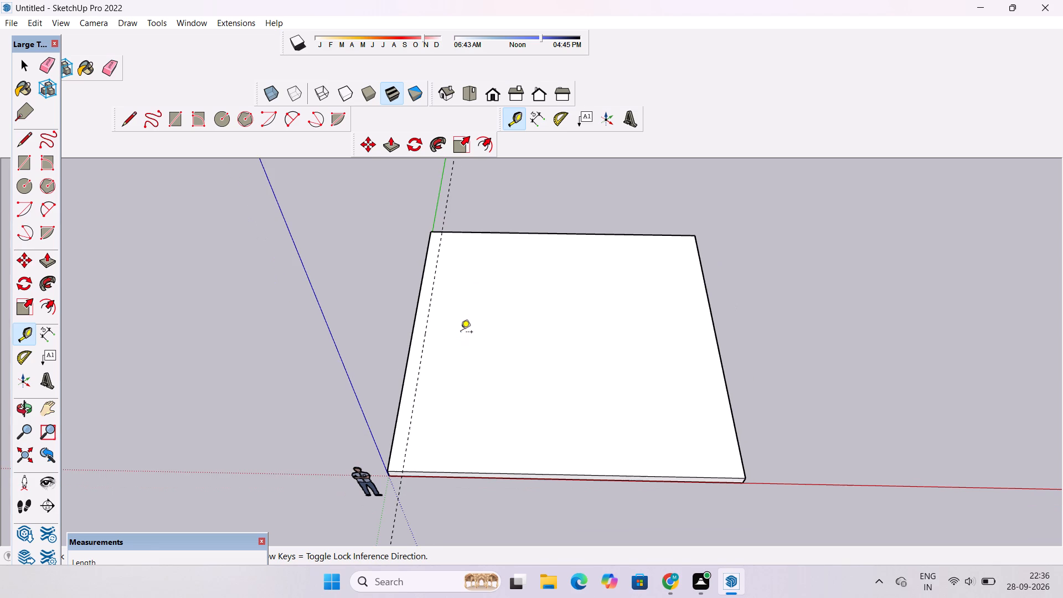
scroll(487, 271, "up", 2)
scroll(487, 271, "down", 1)
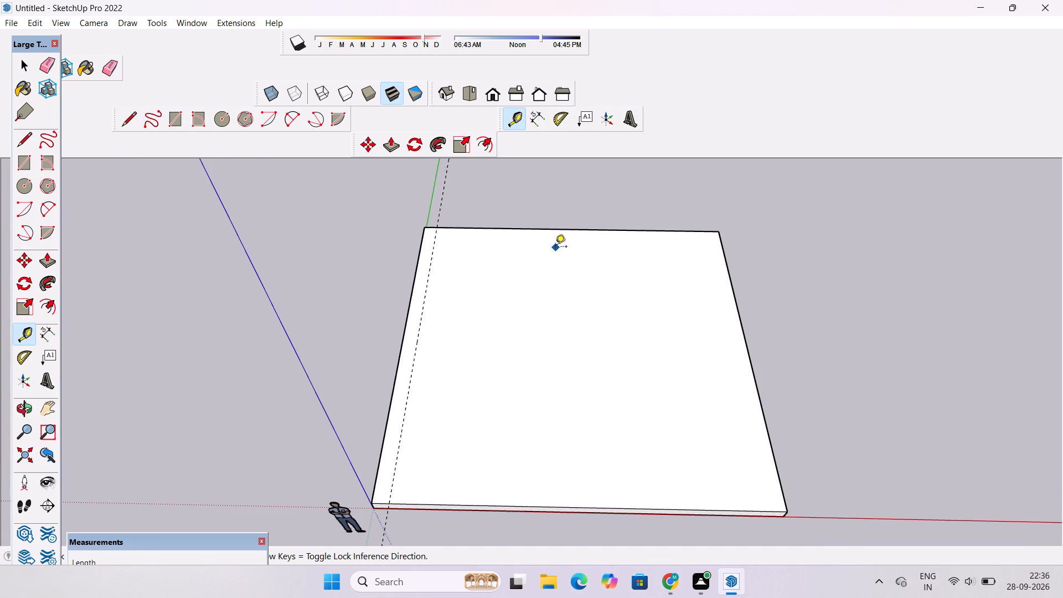
scroll(558, 253, "up", 2)
left_click(572, 226)
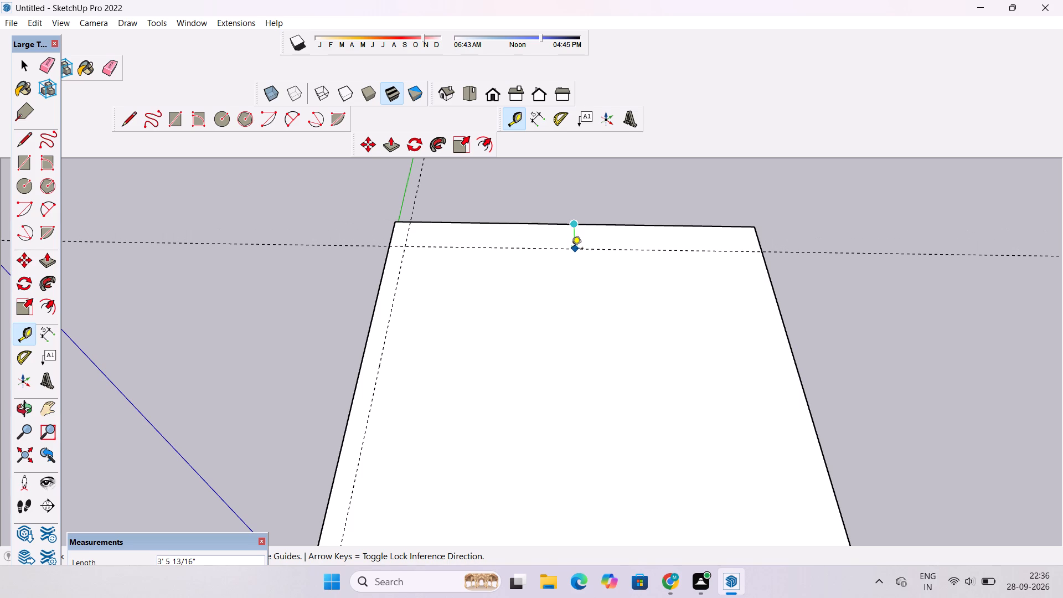
type("1.5'")
key("Return")
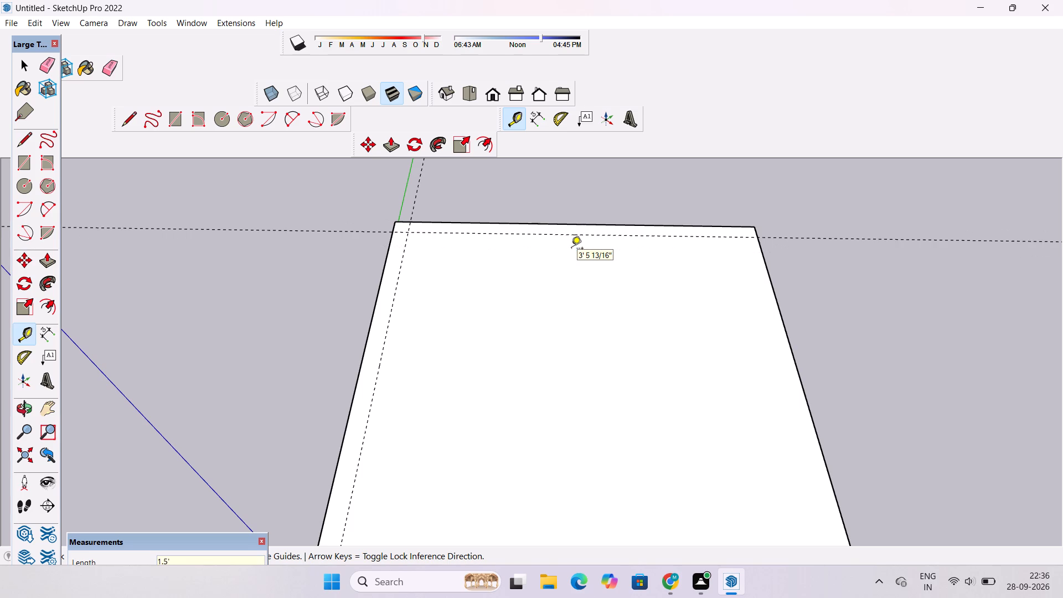
Draw a 33' 6" line along the first guide, from the slab's front top edge to the intersection of the guides.
scroll(571, 249, "up", 5)
scroll(571, 249, "down", 3)
scroll(571, 249, "up", 3)
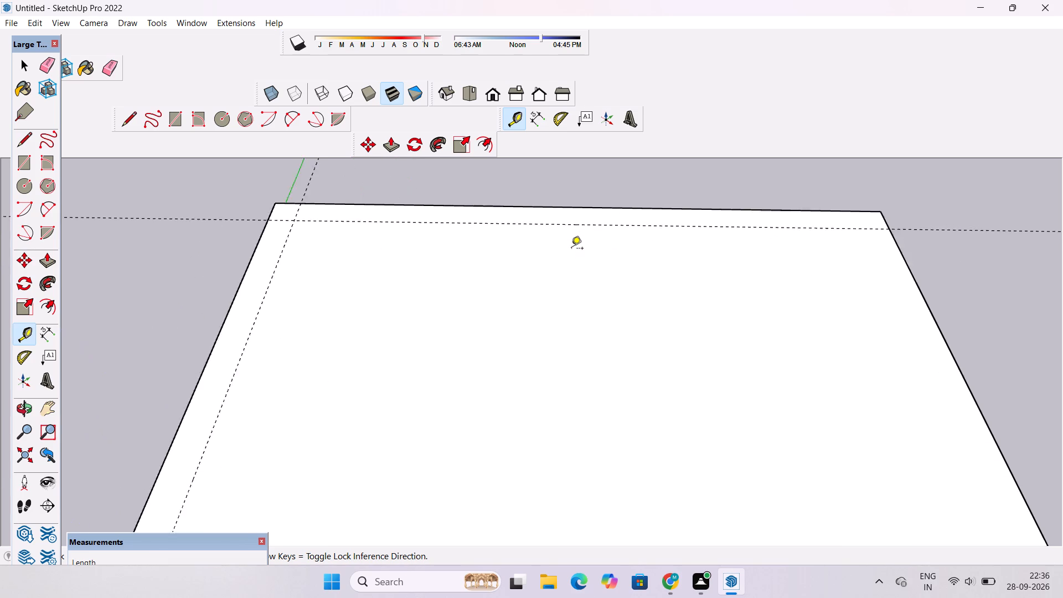
scroll(571, 249, "down", 5)
scroll(571, 249, "up", 4)
scroll(571, 249, "down", 2)
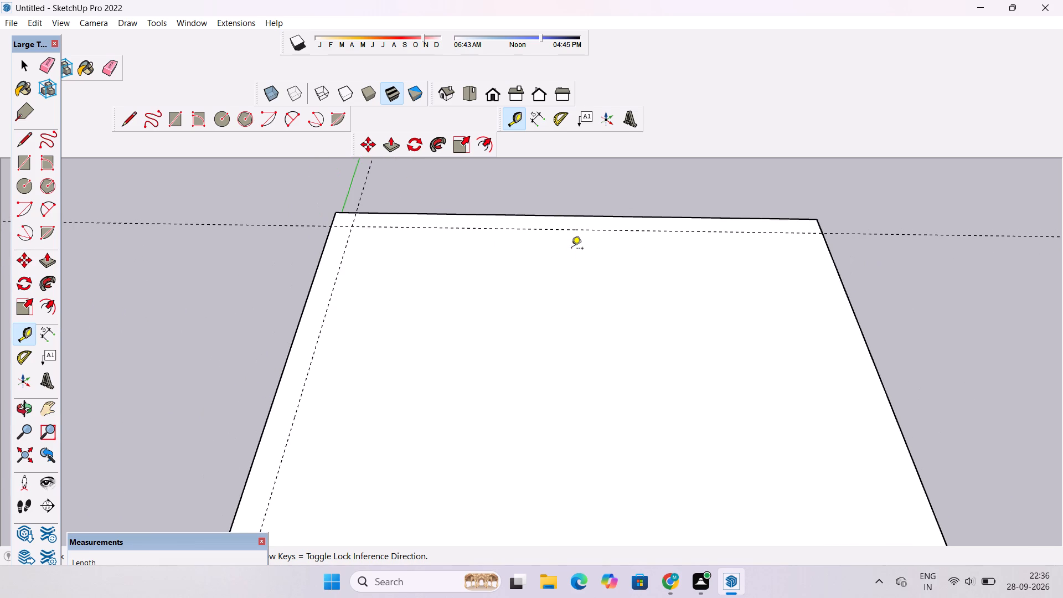
scroll(571, 249, "up", 3)
scroll(571, 249, "down", 6)
scroll(571, 249, "up", 5)
scroll(571, 249, "down", 8)
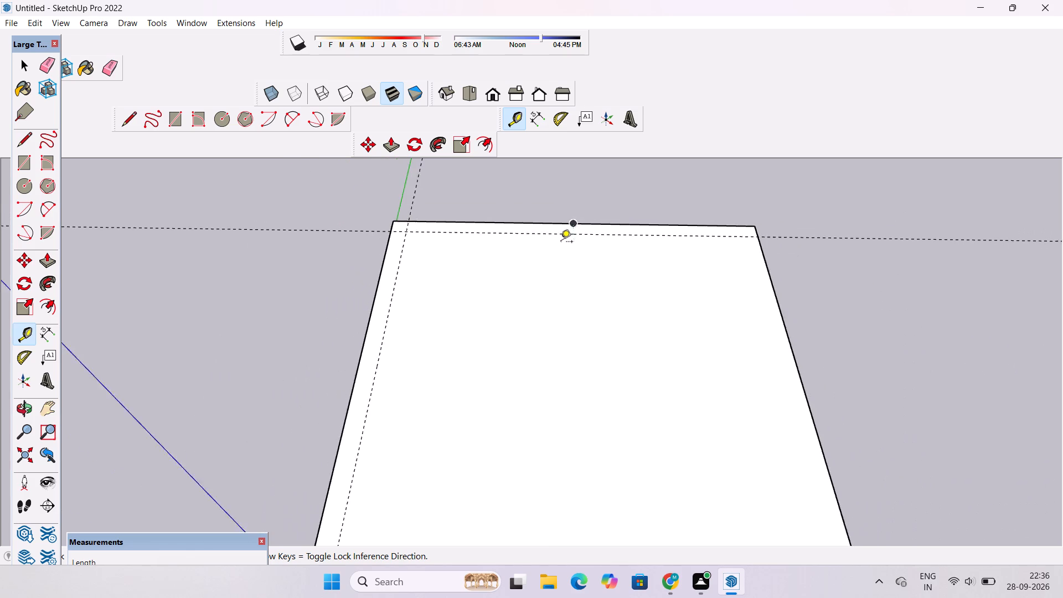
scroll(561, 243, "down", 2)
key("l")
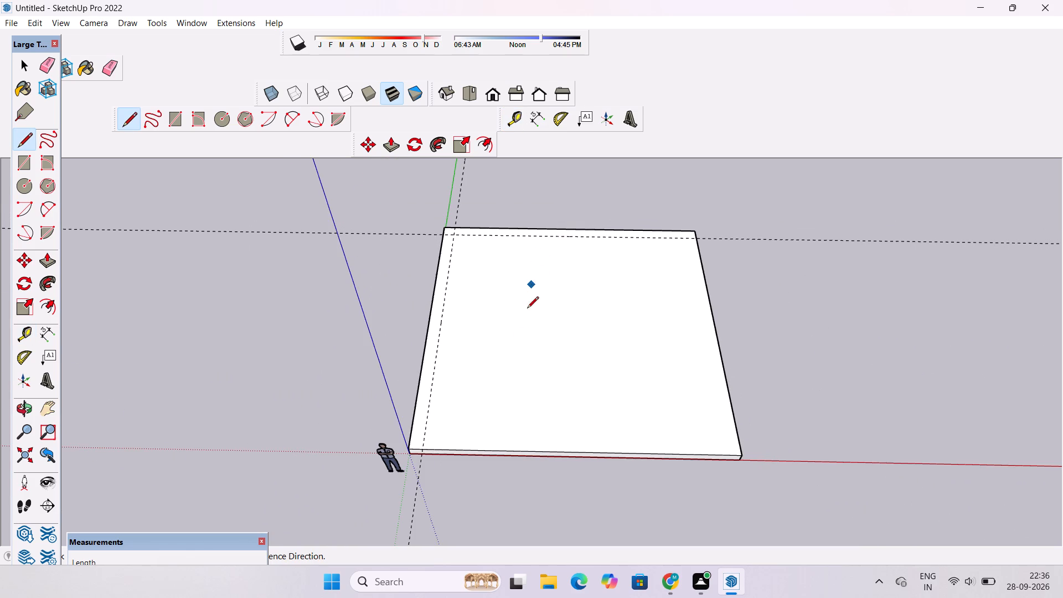
scroll(417, 450, "up", 7)
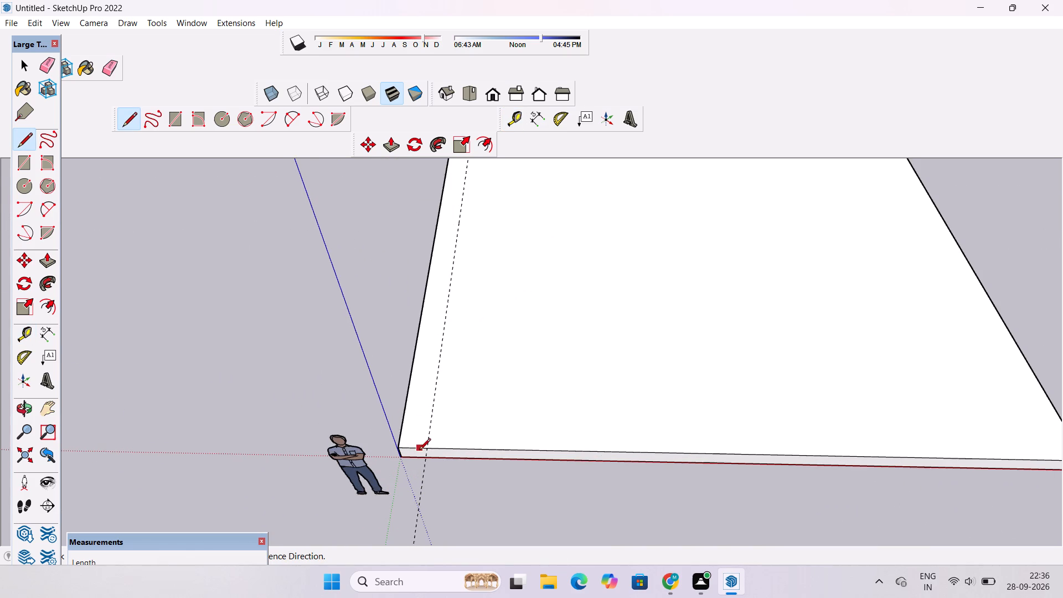
left_click(426, 447)
scroll(426, 447, "down", 10)
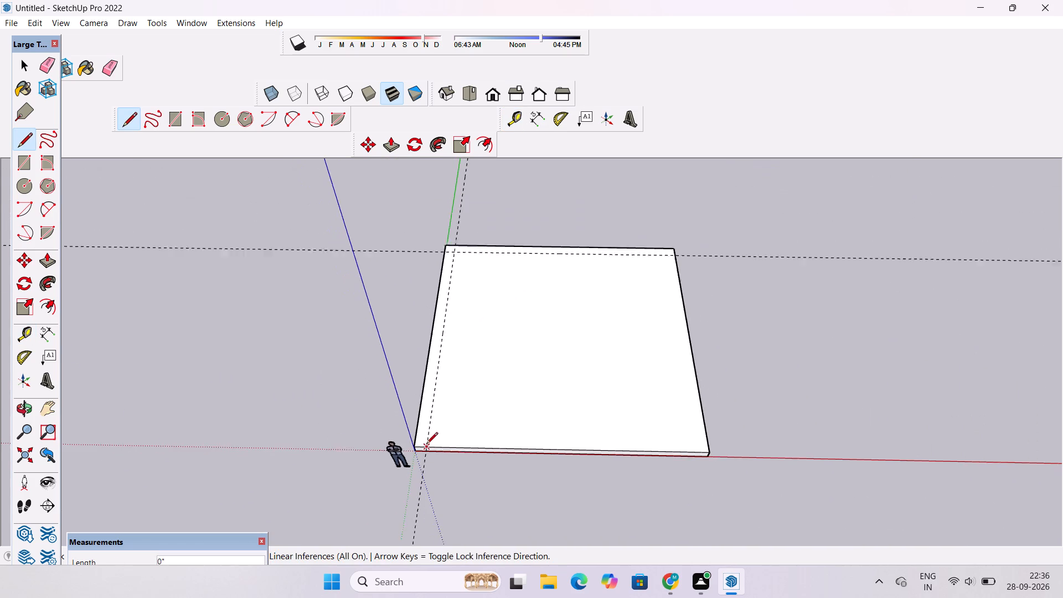
scroll(453, 239, "up", 11)
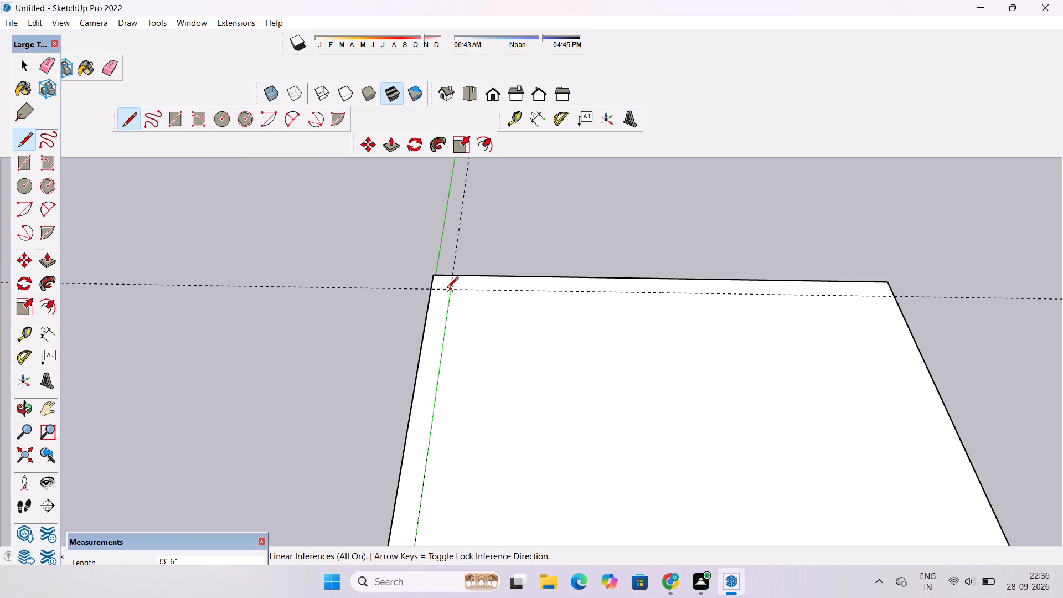
double_click(448, 290)
Continue with a 33' 6" line along the back guide from the guide intersection to the slab's opposite side edge.
scroll(448, 290, "down", 5)
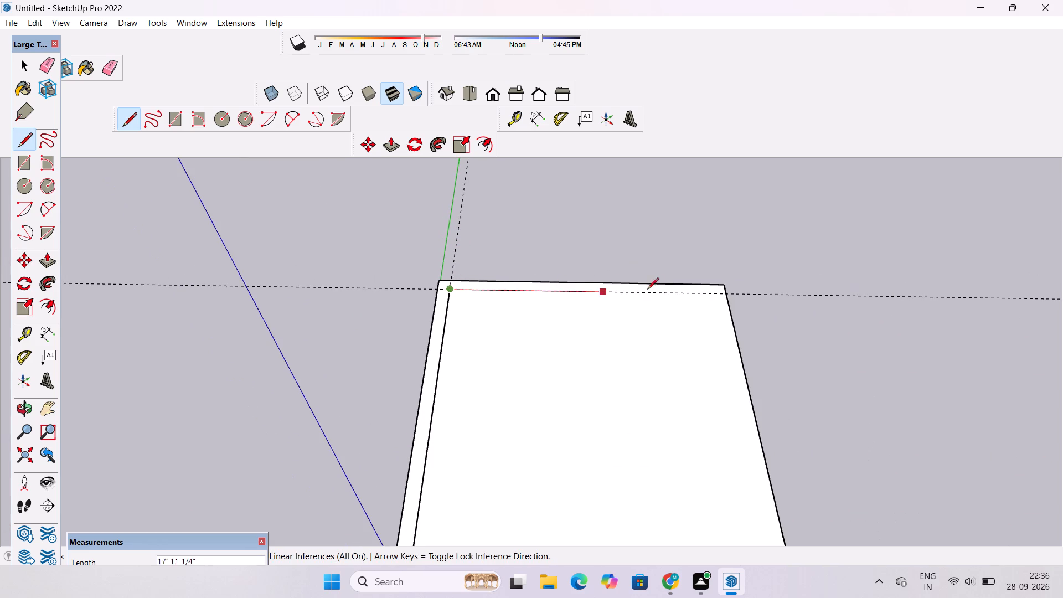
scroll(744, 291, "up", 4)
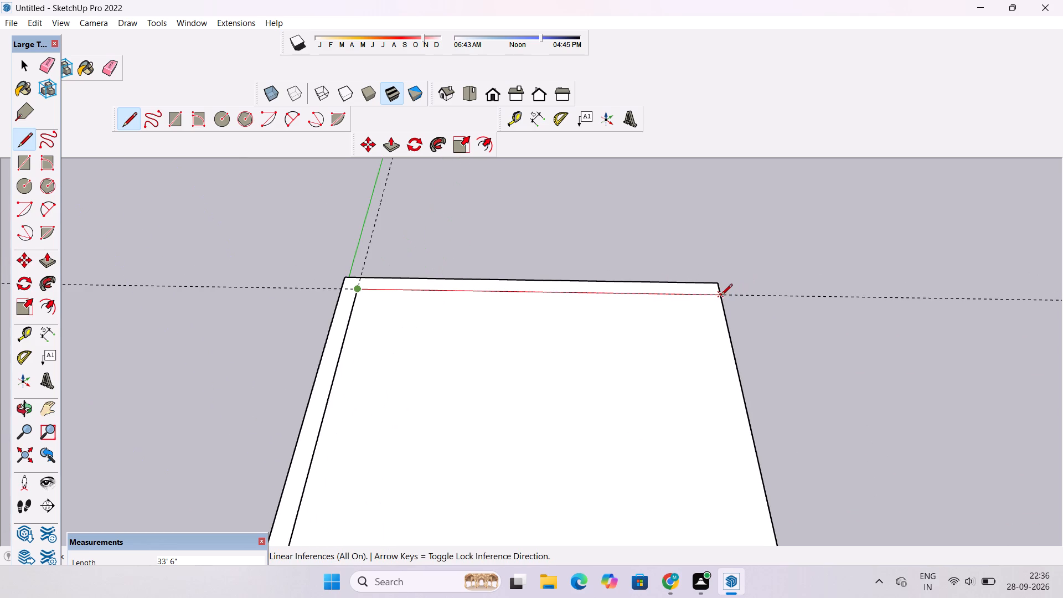
left_click(721, 296)
key("space")
Erase both construction guides with the Eraser.
type("e")
scroll(714, 296, "down", 6)
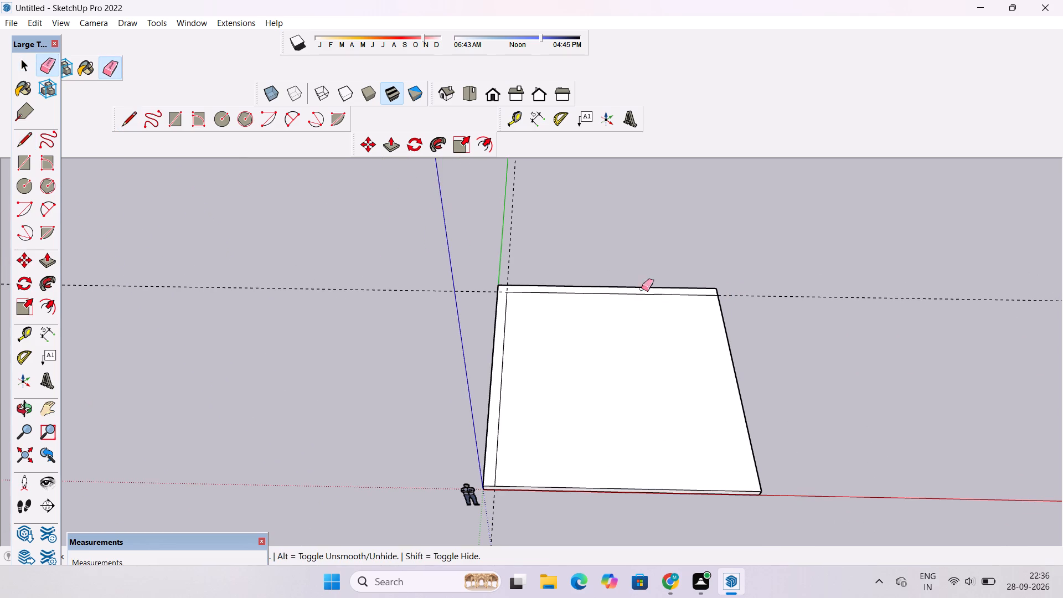
left_click_drag(484, 276, 483, 296)
left_click(510, 249)
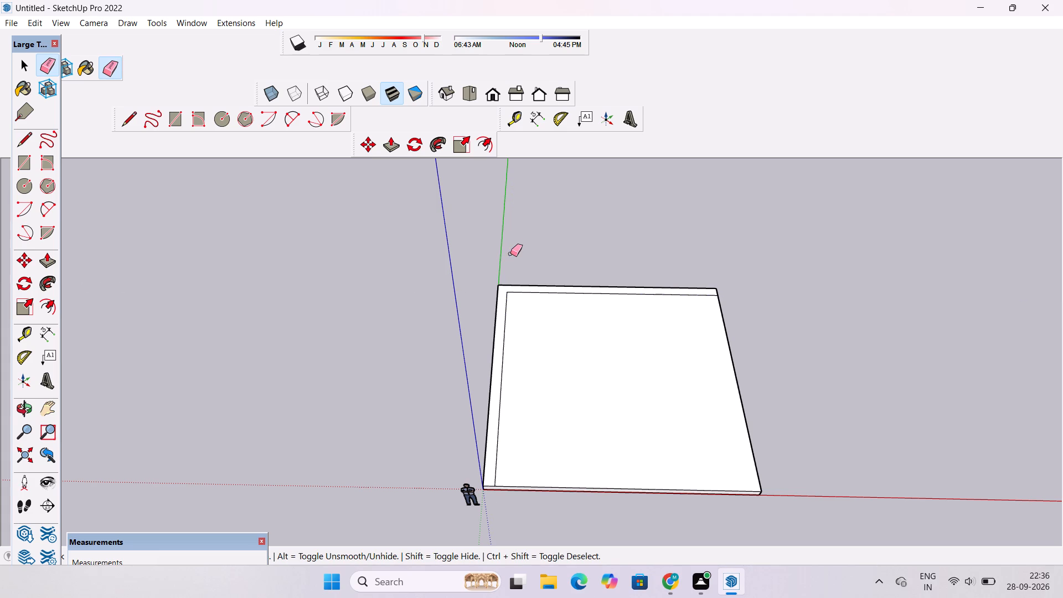
Examine the L-shaped 1.5' border strip on the slab's top face from several angles and distances.
key("o")
left_click_drag(554, 355, 541, 332)
left_click(541, 332)
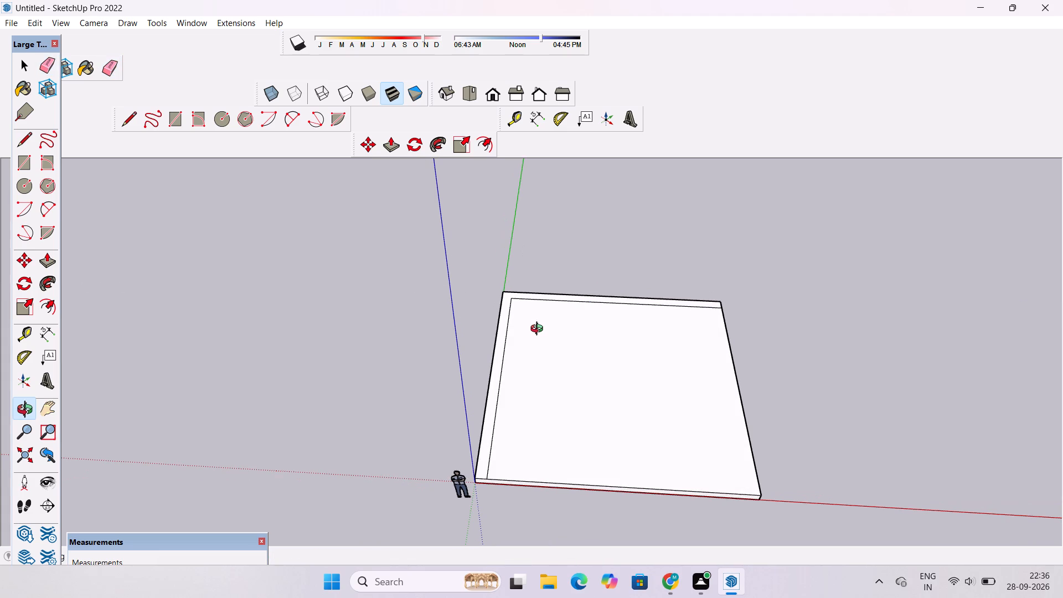
scroll(539, 330, "up", 4)
scroll(539, 330, "down", 6)
scroll(539, 330, "up", 6)
scroll(539, 329, "down", 6)
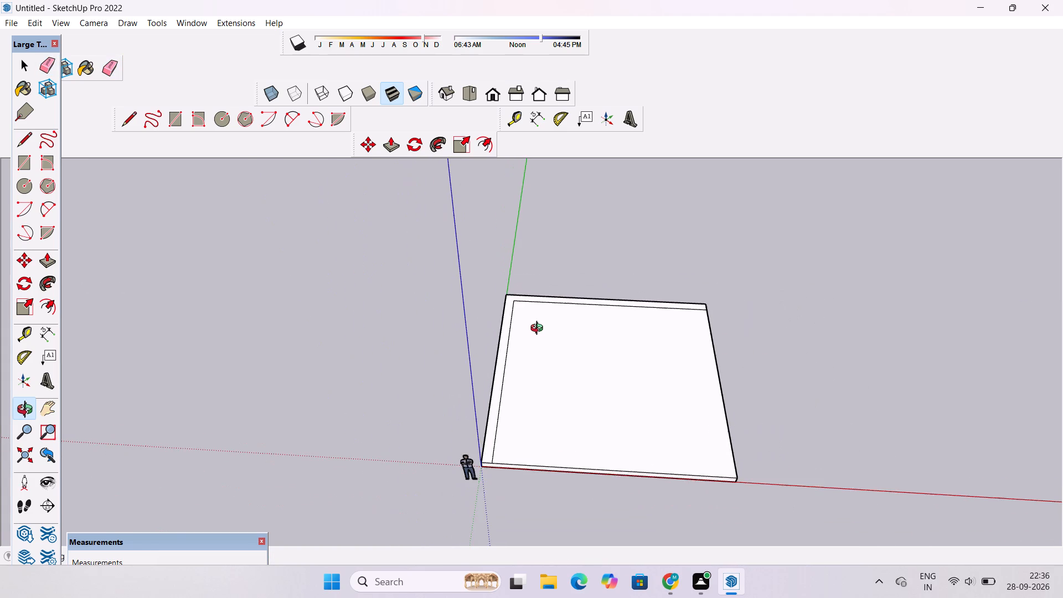
scroll(539, 329, "down", 1)
scroll(539, 329, "up", 2)
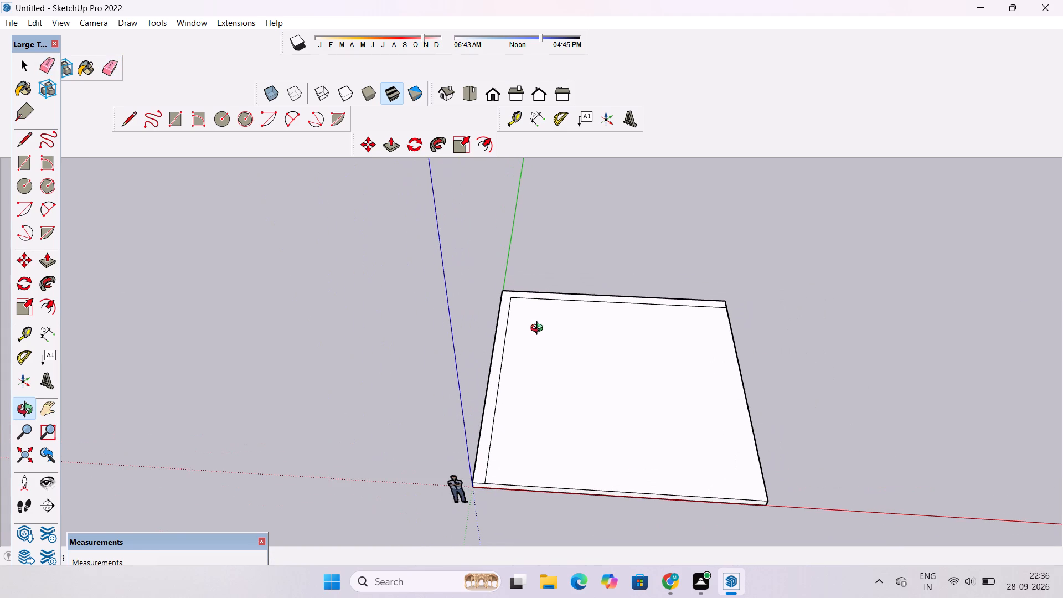
scroll(539, 329, "up", 1)
scroll(539, 329, "down", 1)
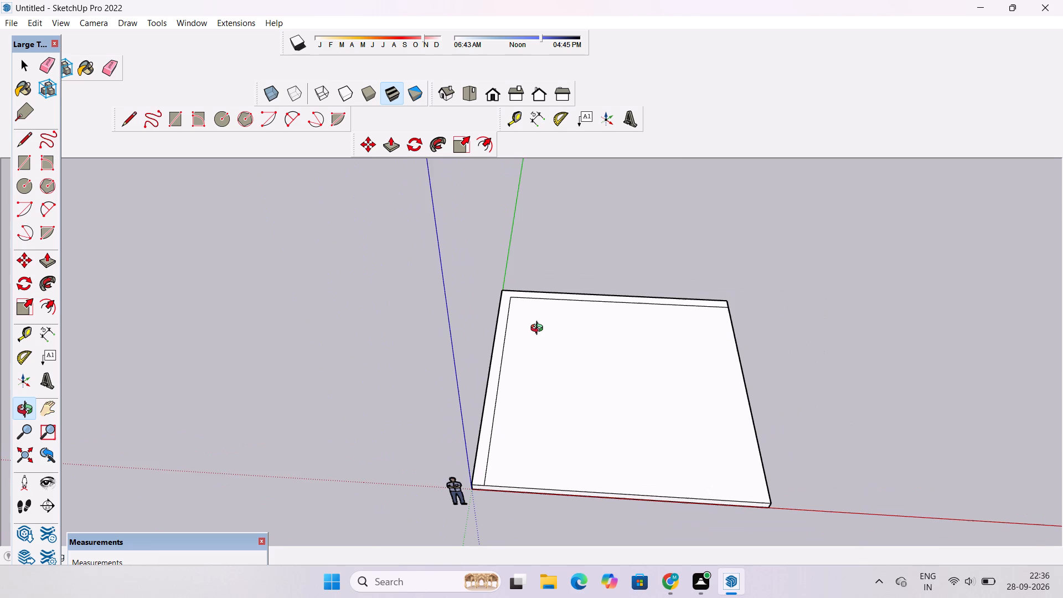
left_click_drag(539, 329, 558, 298, "shift")
left_click_drag(558, 313, 566, 337)
left_click_drag(554, 366, 554, 354)
scroll(554, 349, "up", 2)
scroll(554, 349, "down", 1)
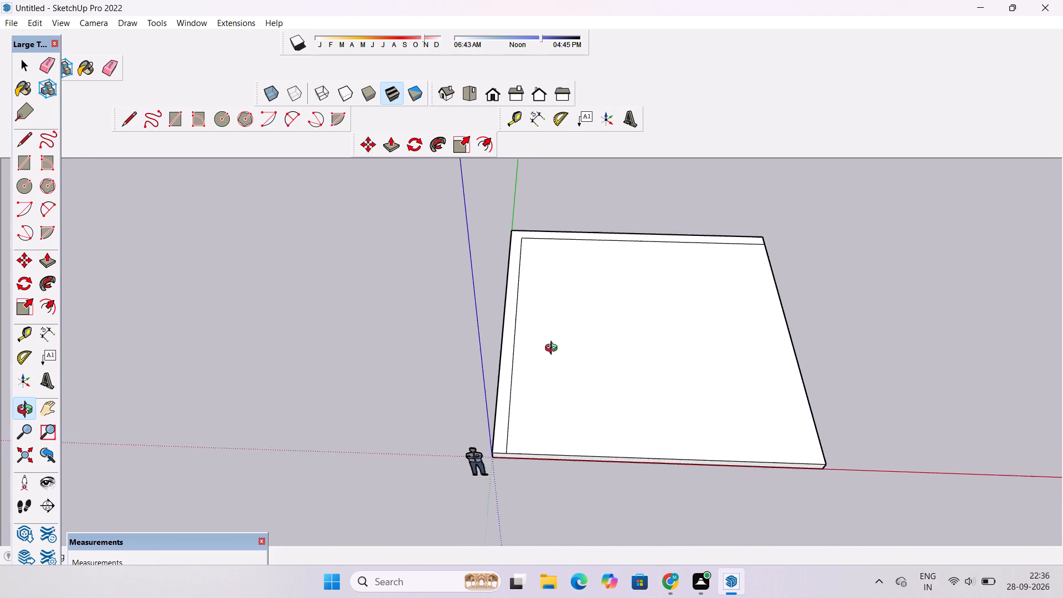
scroll(554, 349, "down", 1)
left_click_drag(554, 349, 558, 334, "shift")
scroll(558, 334, "up", 5)
scroll(558, 334, "down", 2)
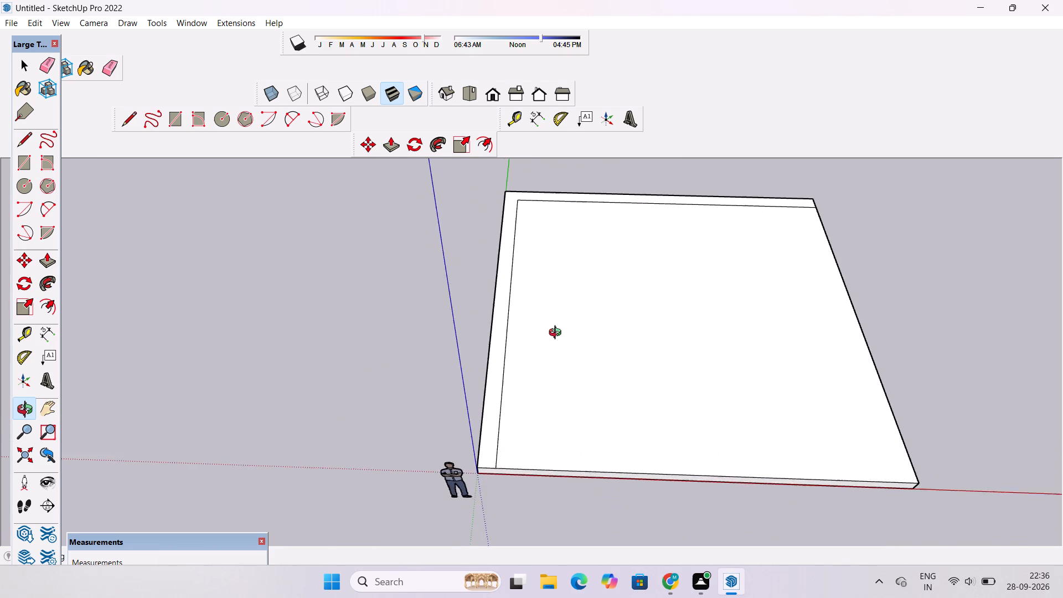
Push/Pull the L-shaped border strip on the slab's top up 24' to form two adjoining walls.
scroll(558, 334, "up", 3)
scroll(558, 334, "down", 4)
scroll(558, 334, "up", 3)
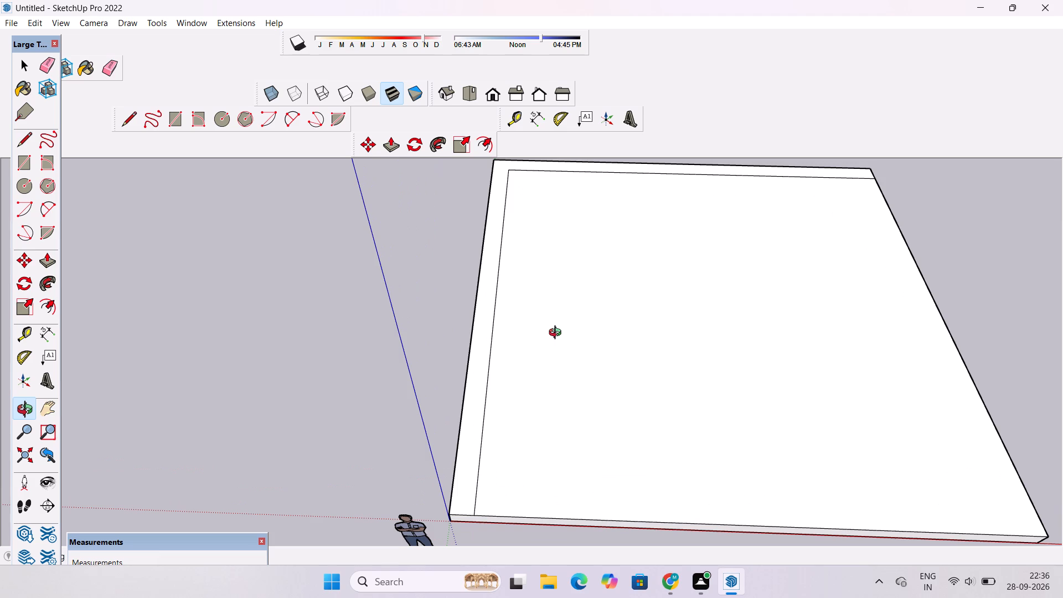
scroll(558, 334, "down", 5)
left_click_drag(564, 361, 564, 354)
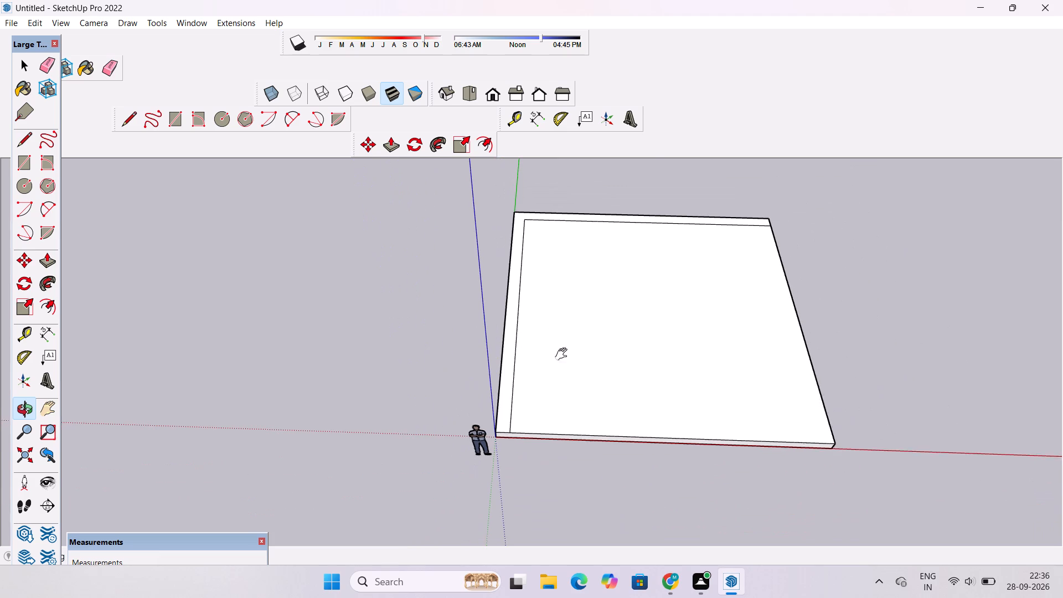
left_click_drag(564, 354, 560, 331)
scroll(560, 335, "down", 7)
left_click_drag(647, 347, 493, 264)
scroll(540, 335, "up", 4)
left_click_drag(590, 324, 461, 306, "shift")
left_click_drag(478, 352, 477, 321)
left_click_drag(477, 321, 481, 327, "shift")
scroll(481, 327, "down", 5)
left_click_drag(482, 327, 490, 357)
scroll(465, 344, "up", 1)
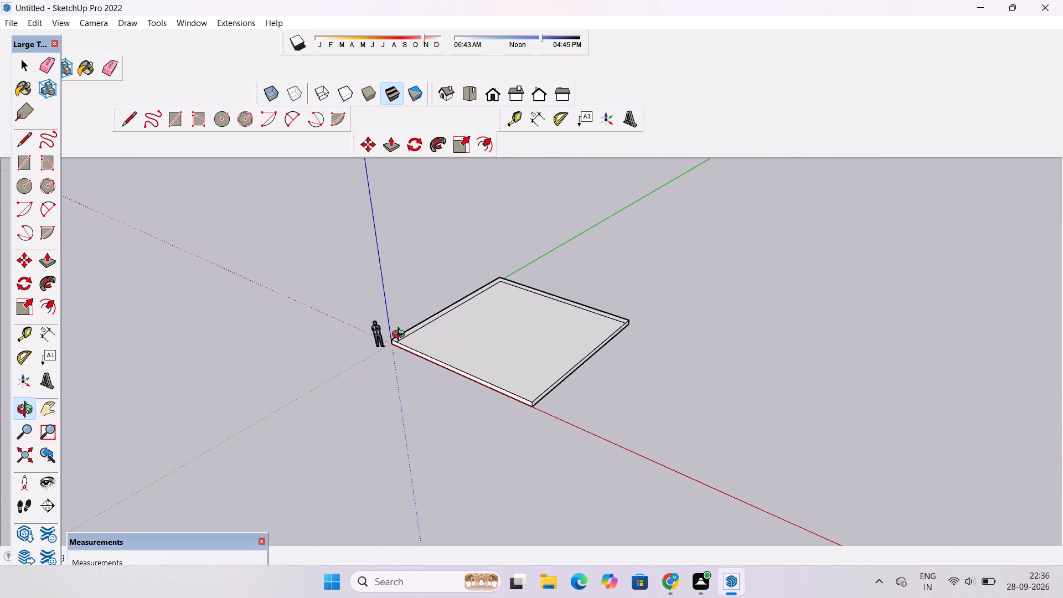
scroll(401, 336, "up", 4)
key("p")
scroll(419, 328, "up", 4)
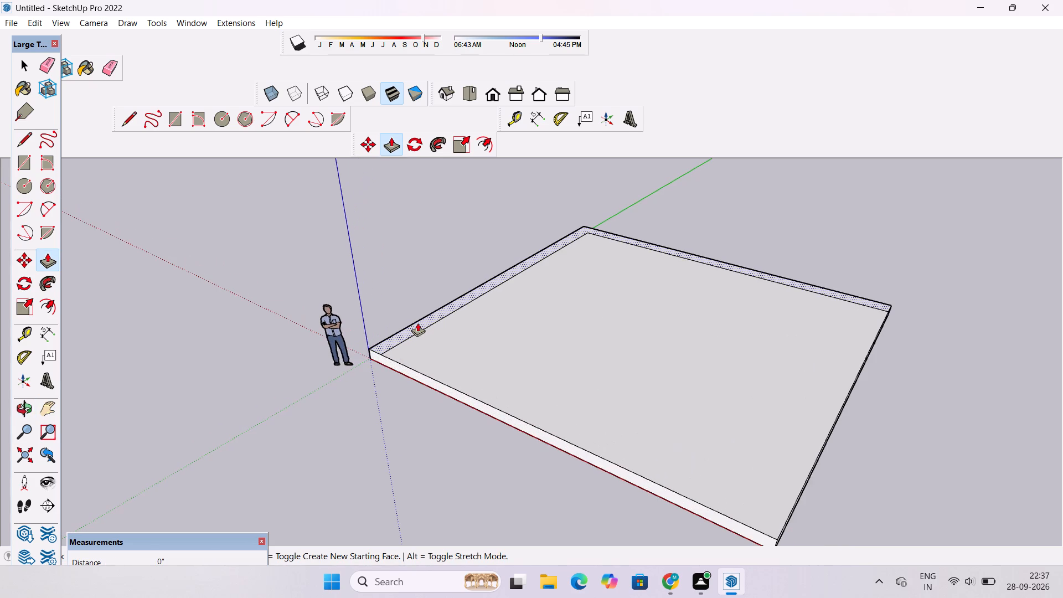
left_click(417, 323)
scroll(417, 307, "down", 12)
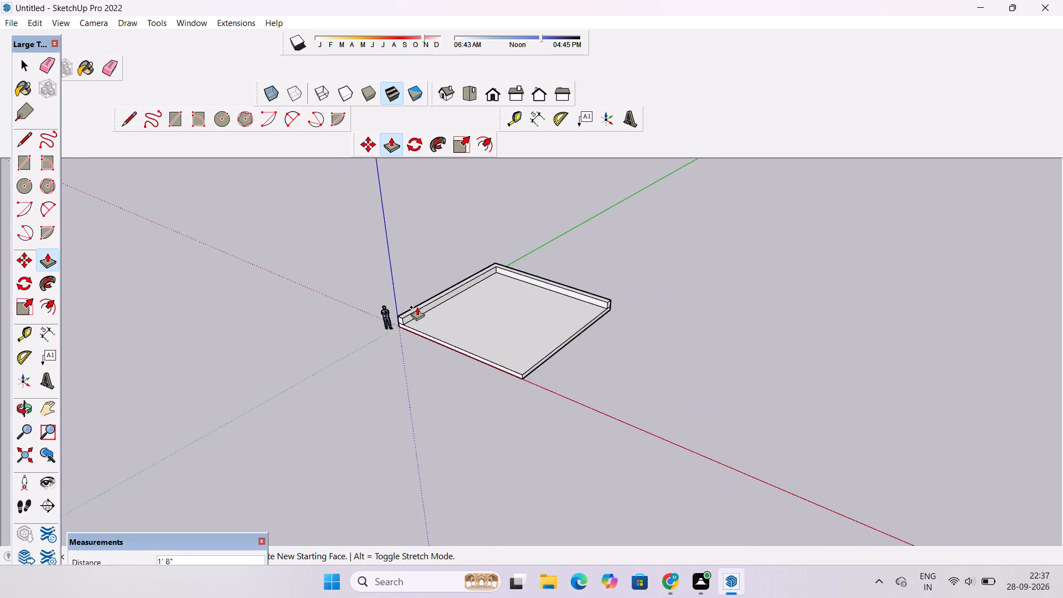
scroll(417, 307, "down", 2)
scroll(434, 242, "down", 2)
scroll(435, 242, "up", 4)
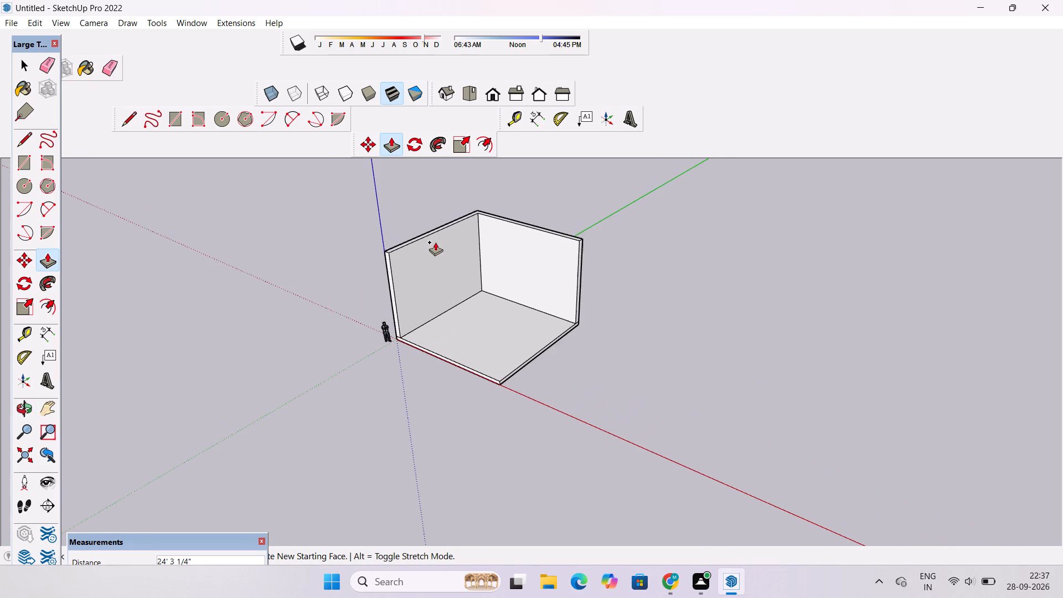
scroll(435, 242, "up", 8)
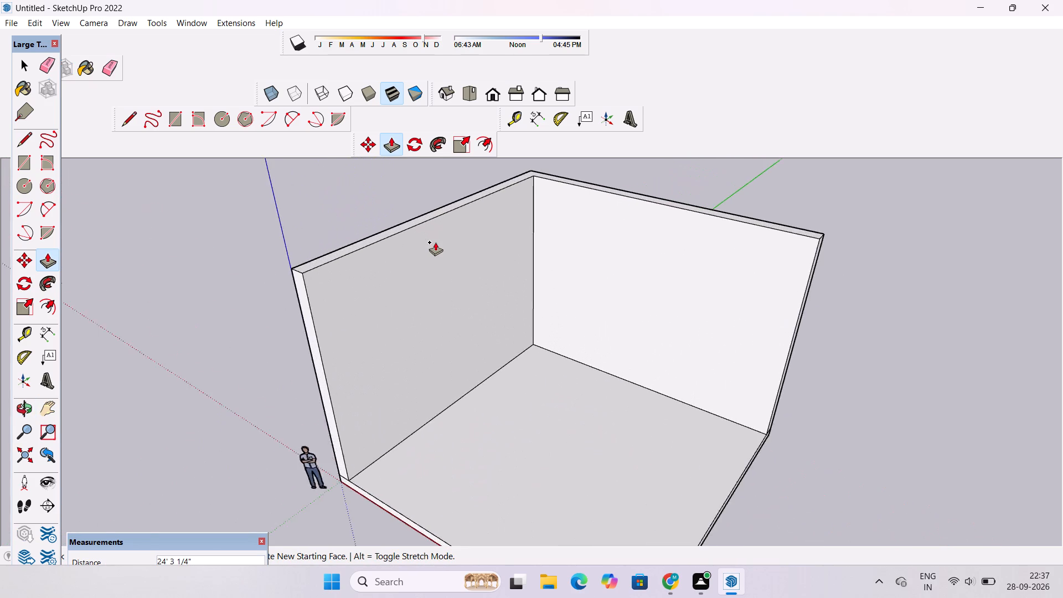
scroll(435, 242, "up", 5)
scroll(435, 242, "down", 13)
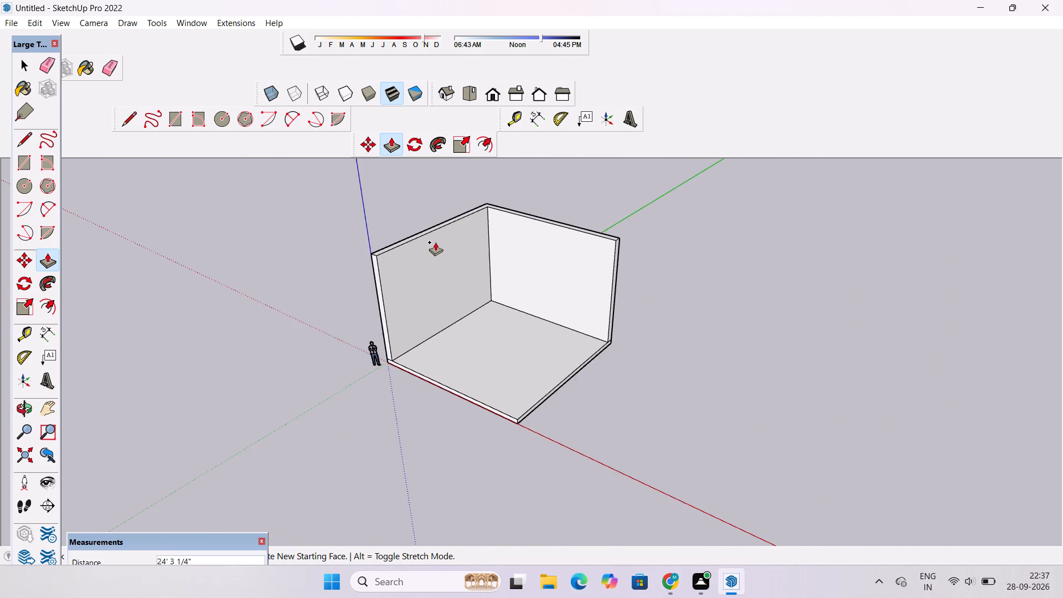
scroll(435, 242, "up", 1)
scroll(435, 242, "down", 2)
scroll(435, 242, "up", 1)
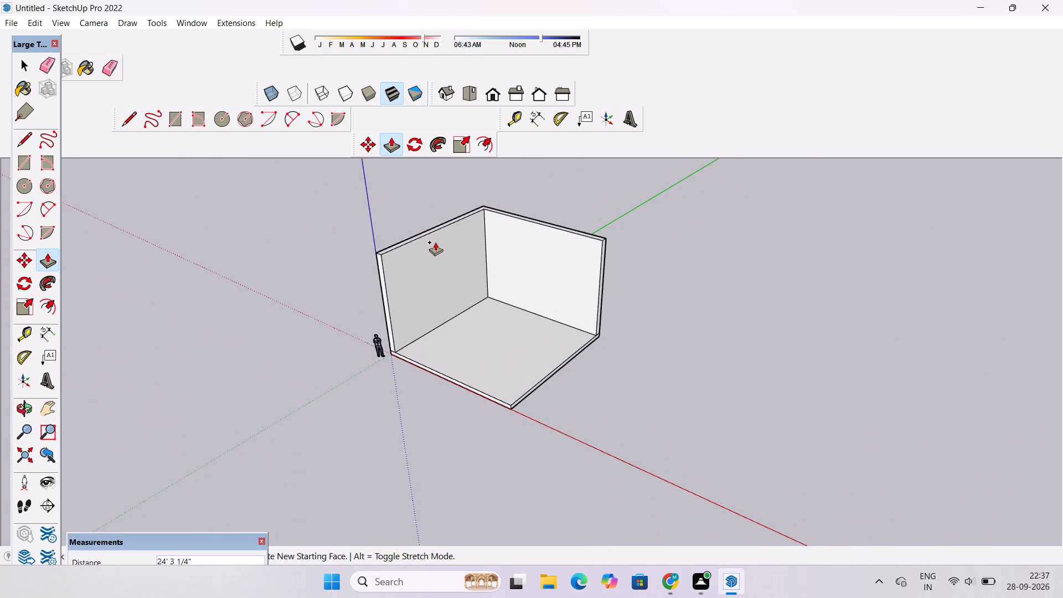
scroll(435, 242, "down", 2)
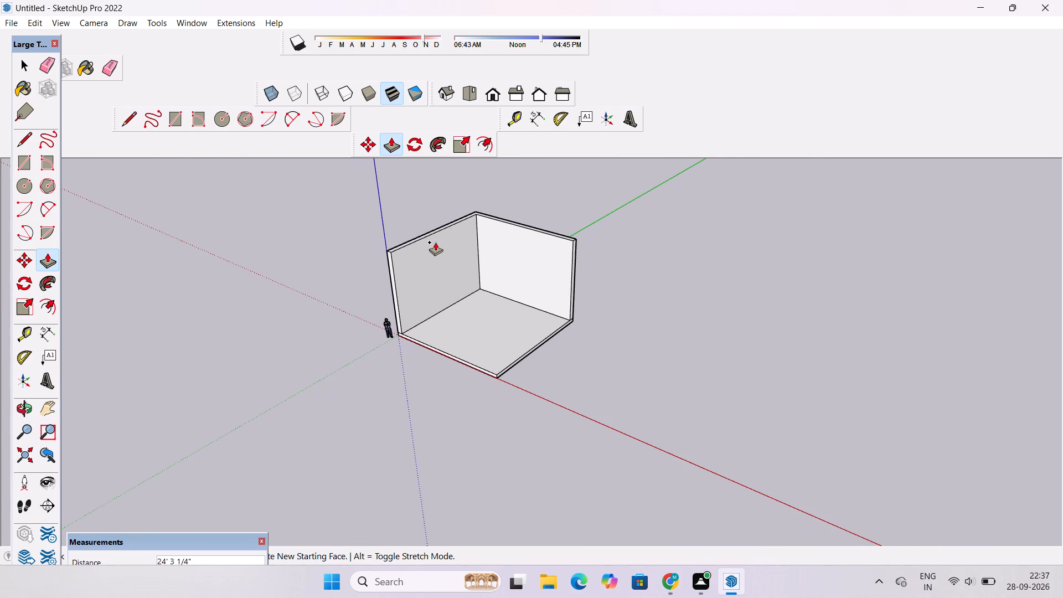
scroll(435, 242, "up", 9)
scroll(435, 242, "down", 9)
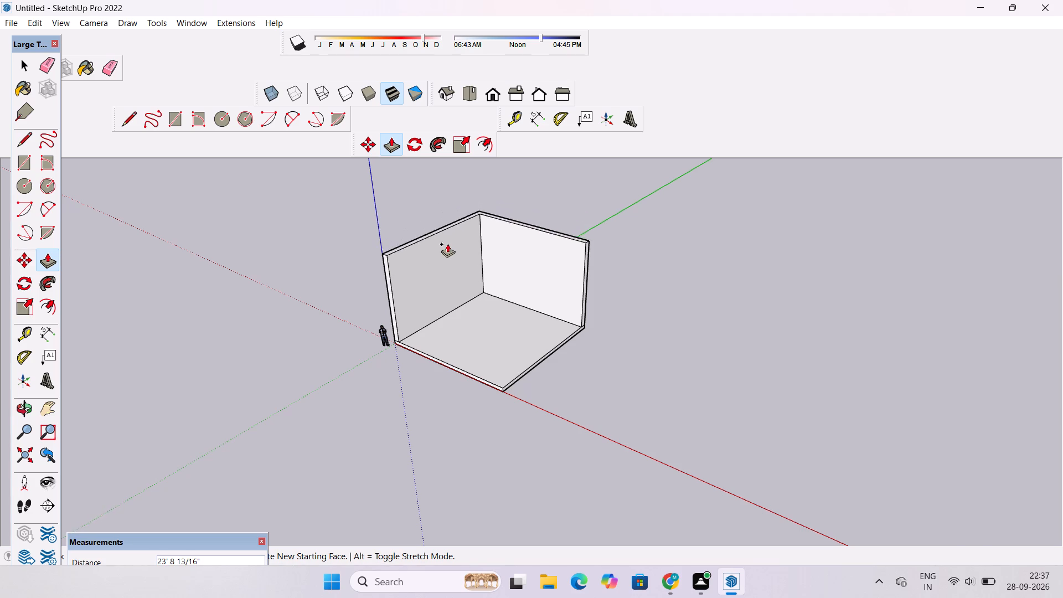
scroll(447, 244, "down", 4)
scroll(447, 244, "up", 10)
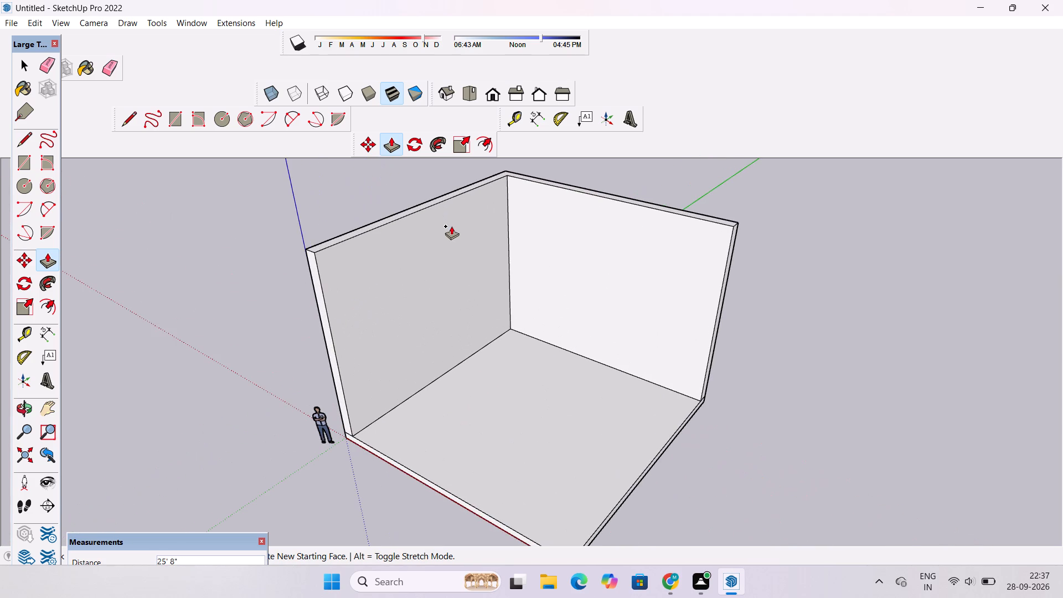
scroll(451, 226, "down", 3)
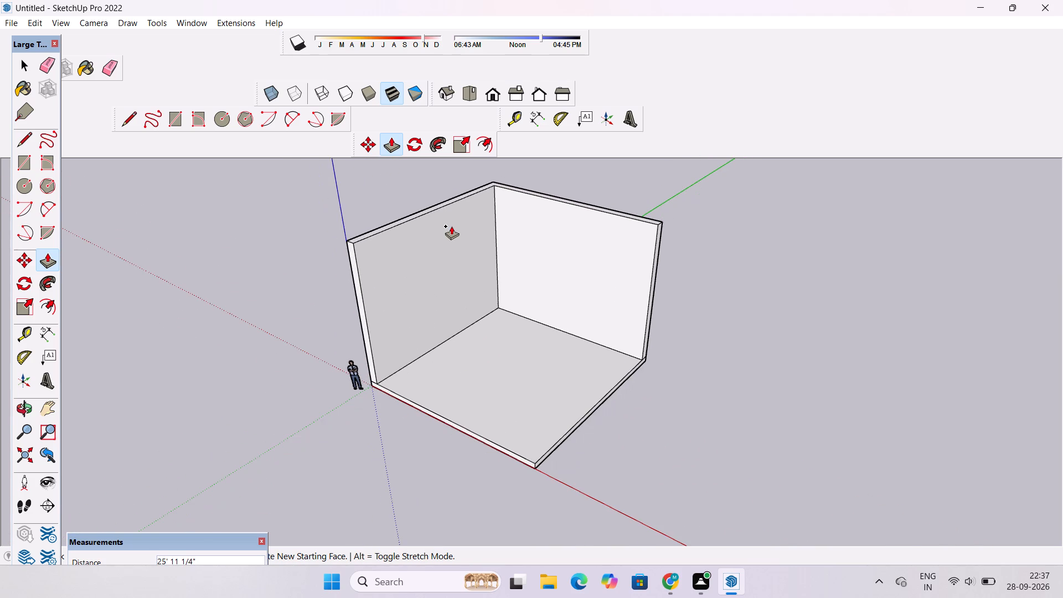
type("24'")
key("Return")
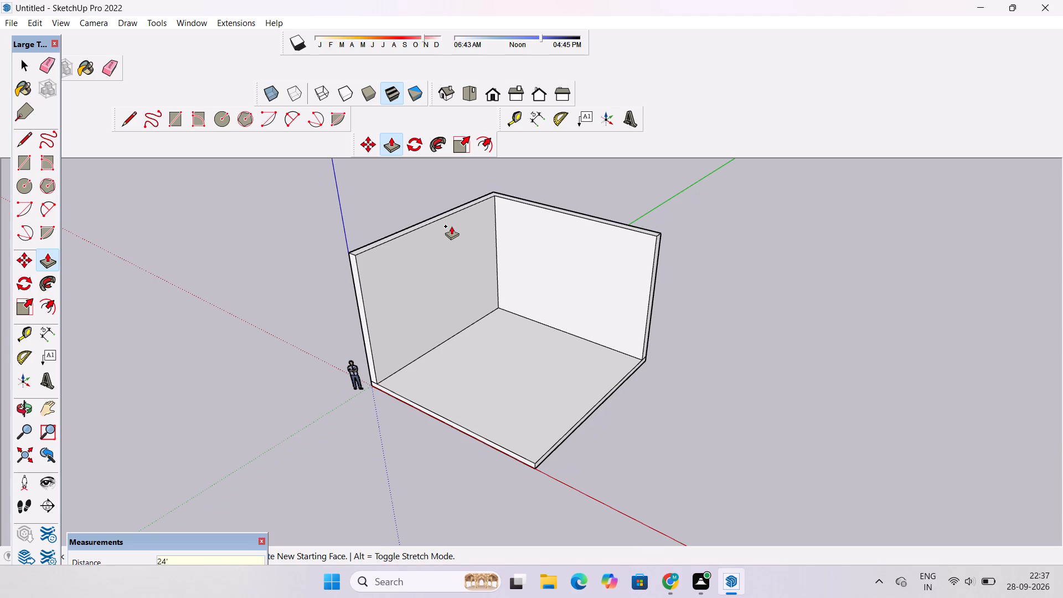
Examine the two walls and their inner corner on the slab from several angles and distances.
key("o")
scroll(451, 226, "down", 8)
left_click_drag(481, 243, 463, 223)
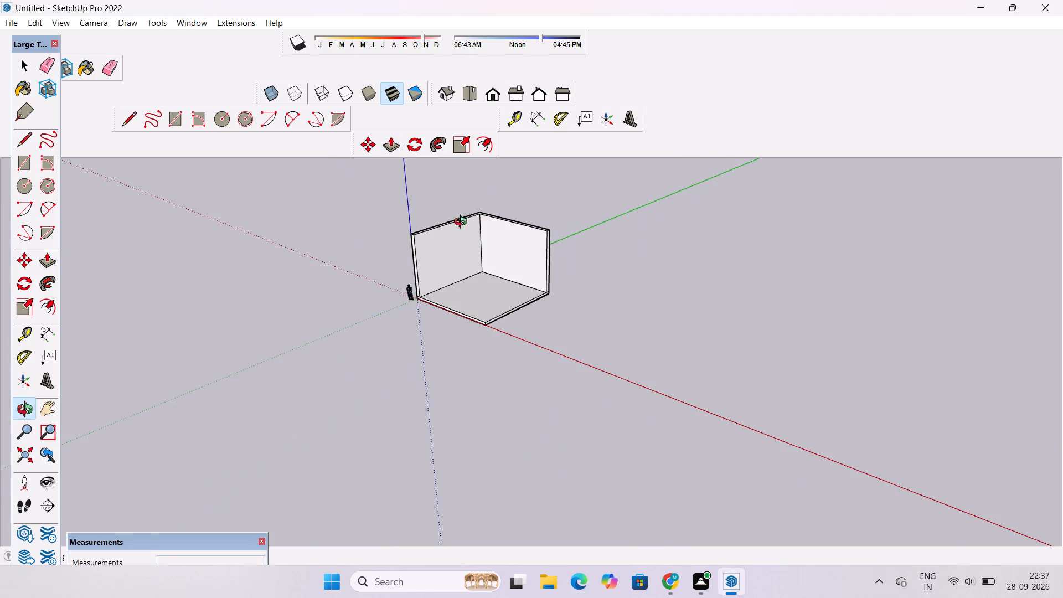
scroll(462, 223, "up", 5)
scroll(462, 223, "down", 5)
scroll(462, 225, "up", 5)
scroll(462, 225, "down", 5)
scroll(457, 230, "up", 5)
scroll(457, 230, "down", 4)
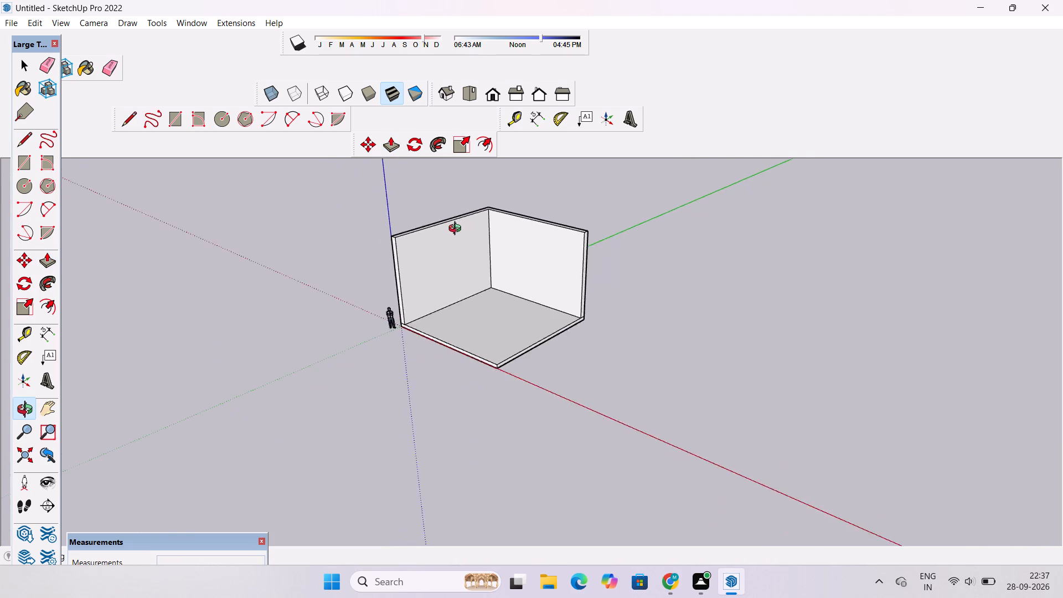
scroll(457, 230, "down", 1)
scroll(457, 230, "up", 4)
scroll(457, 230, "down", 12)
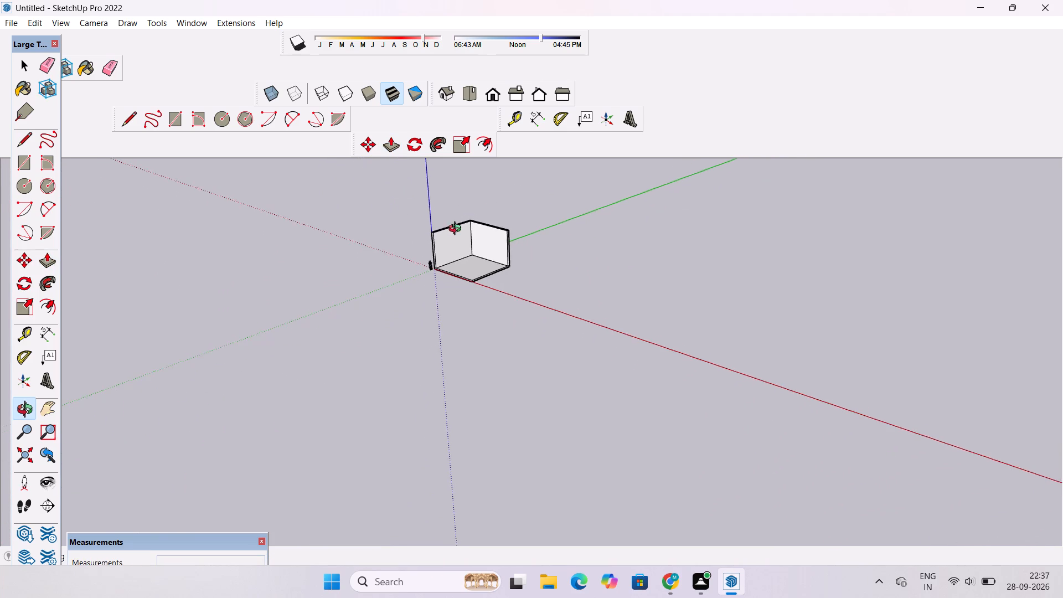
scroll(457, 230, "down", 5)
left_click(457, 230)
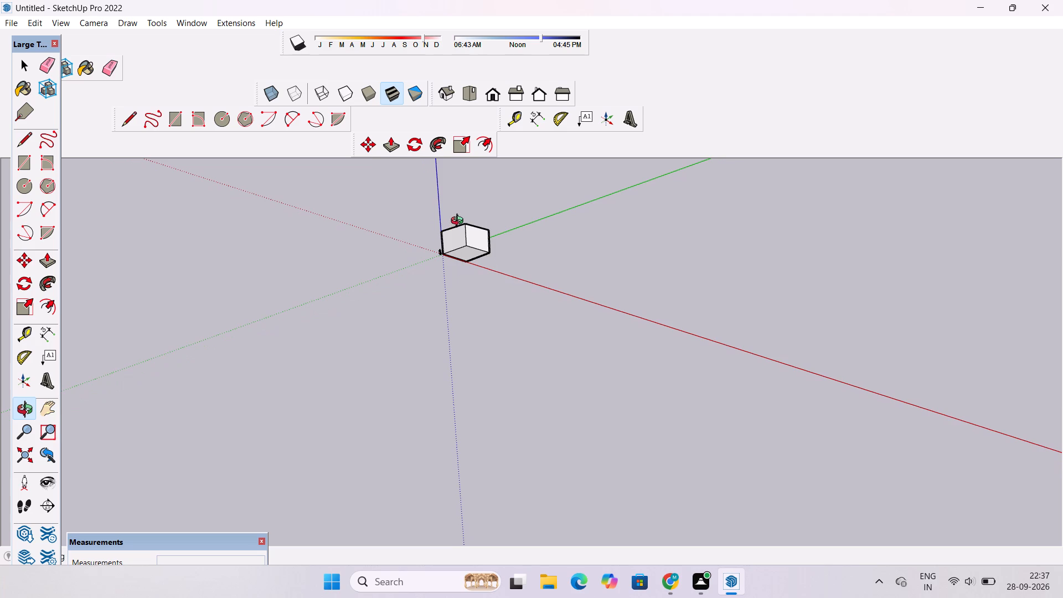
scroll(461, 223, "down", 3)
scroll(461, 223, "up", 4)
left_click_drag(463, 228, 474, 262)
scroll(471, 248, "up", 6)
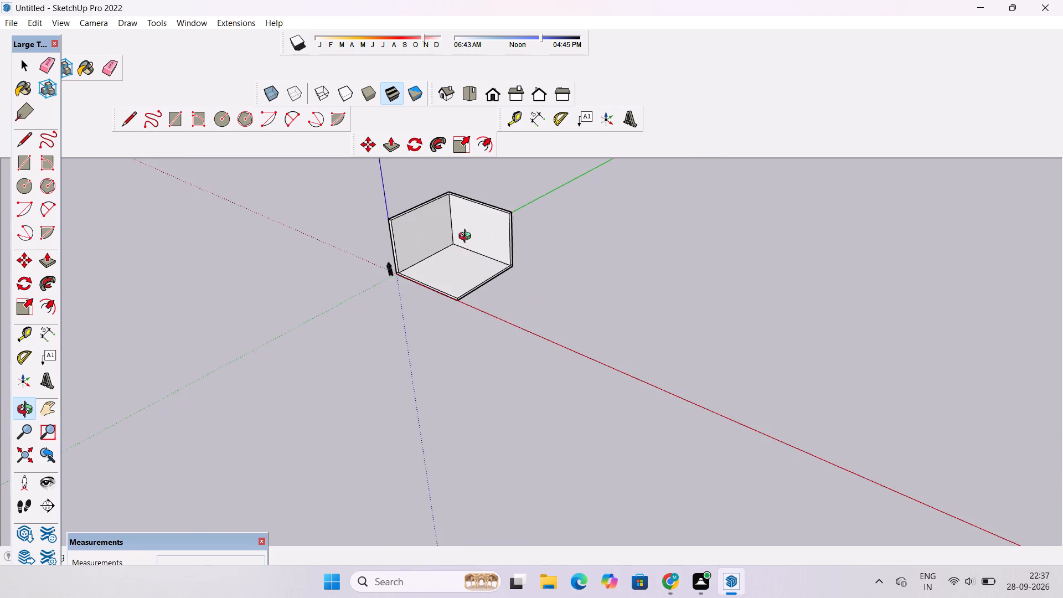
scroll(467, 238, "up", 7)
left_click_drag(447, 248, 446, 225)
scroll(446, 225, "up", 1)
left_click_drag(446, 225, 469, 249, "shift")
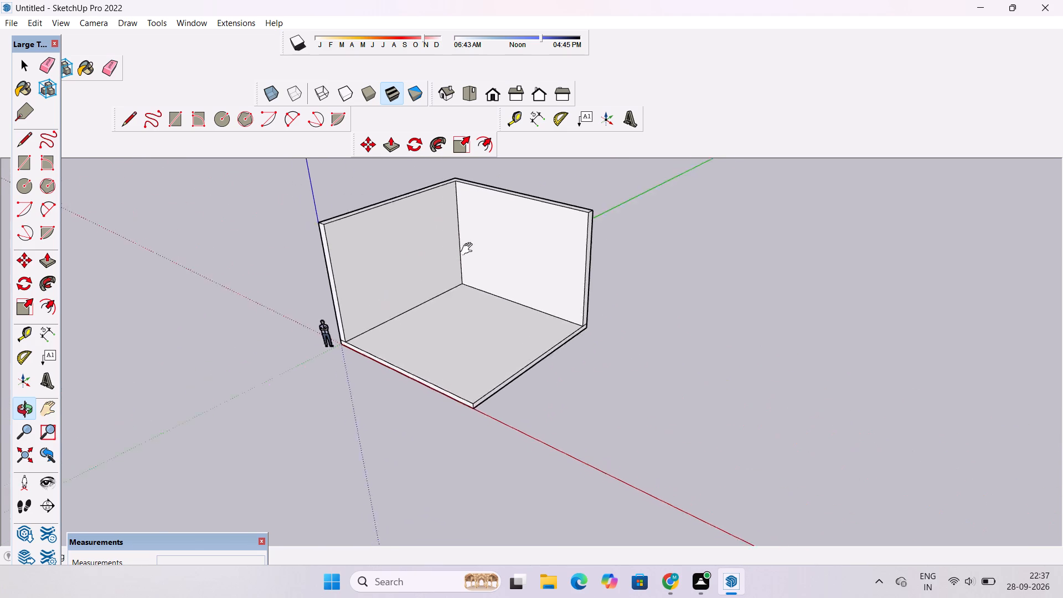
left_click_drag(469, 249, 475, 257, "shift")
left_click_drag(455, 258, 455, 244)
left_click_drag(455, 244, 468, 267, "shift")
scroll(468, 259, "up", 5)
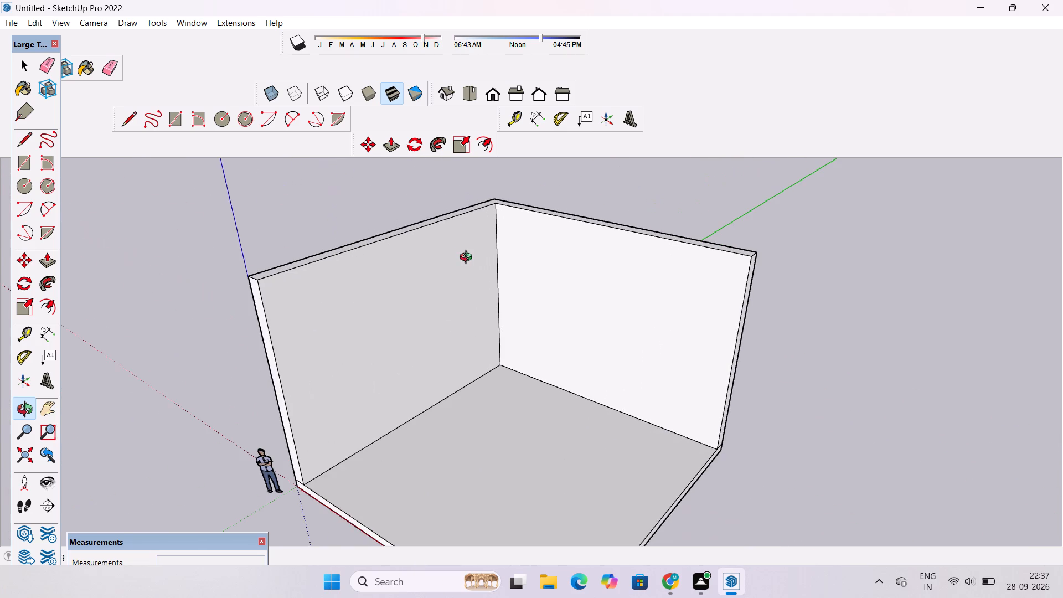
scroll(468, 258, "down", 5)
scroll(468, 258, "up", 6)
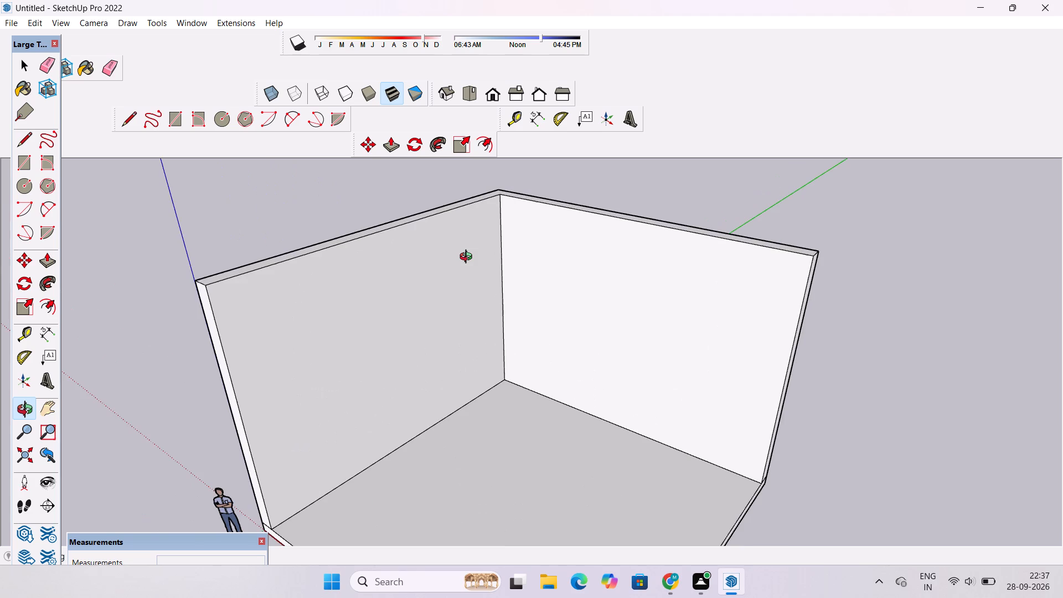
scroll(468, 258, "down", 4)
scroll(468, 258, "up", 3)
scroll(468, 258, "down", 2)
scroll(468, 258, "up", 3)
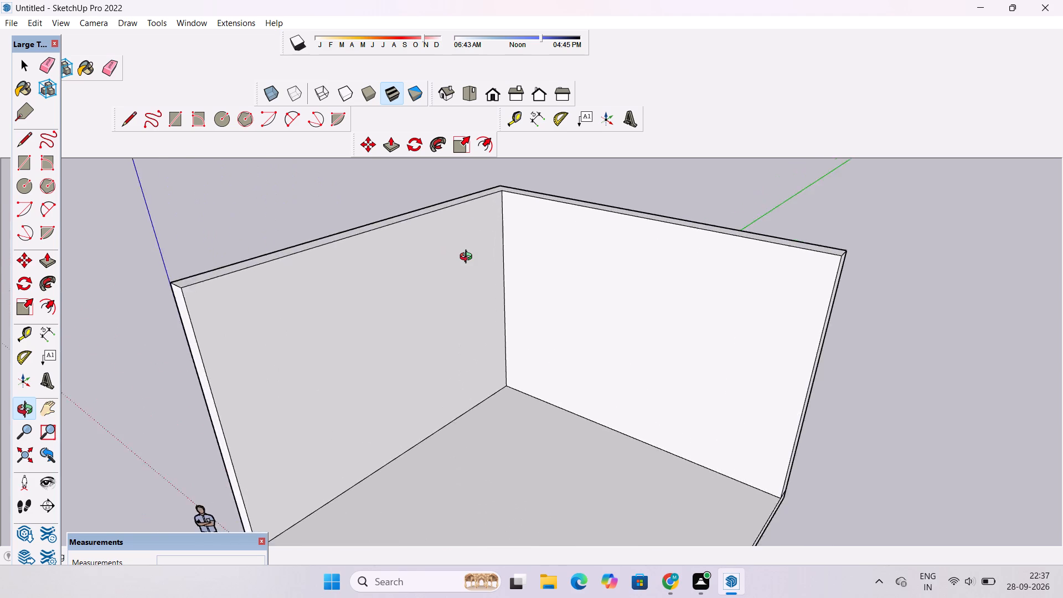
scroll(468, 258, "down", 2)
scroll(468, 258, "up", 2)
scroll(468, 258, "down", 2)
scroll(468, 258, "up", 2)
scroll(468, 258, "down", 2)
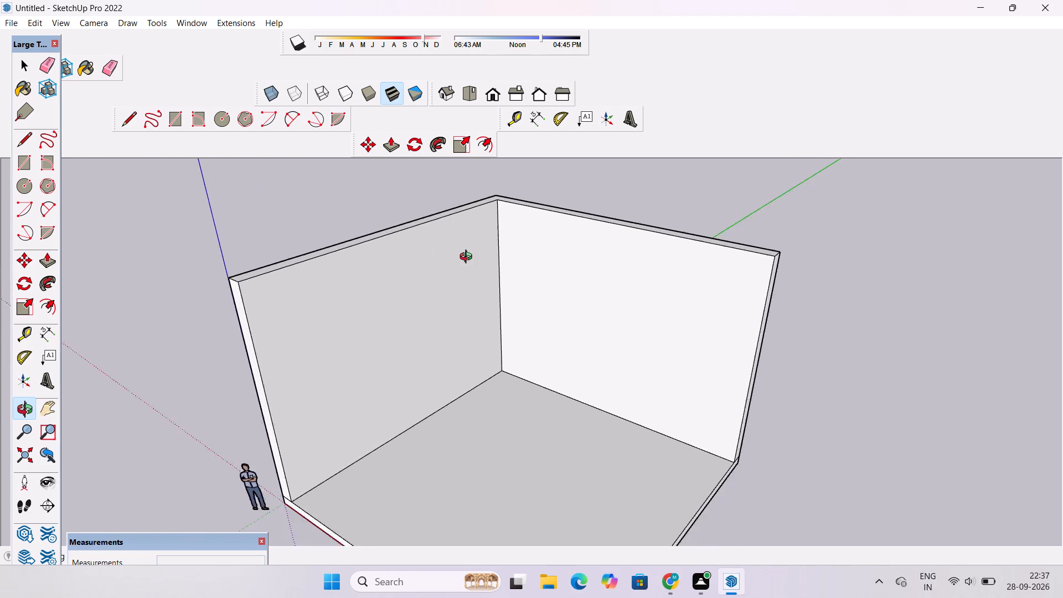
scroll(468, 258, "up", 11)
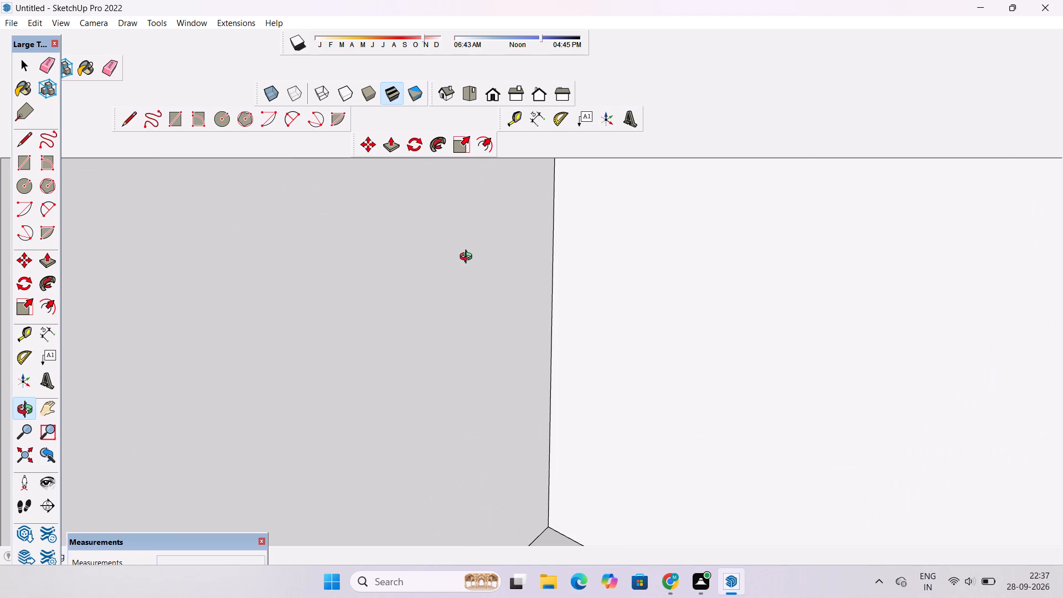
scroll(468, 258, "down", 1)
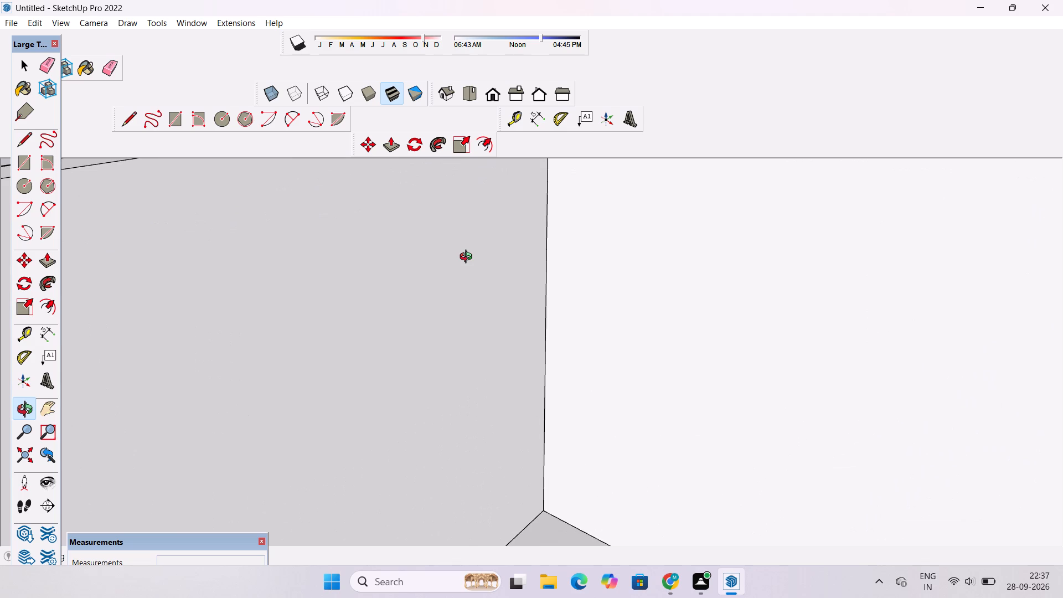
scroll(468, 258, "down", 10)
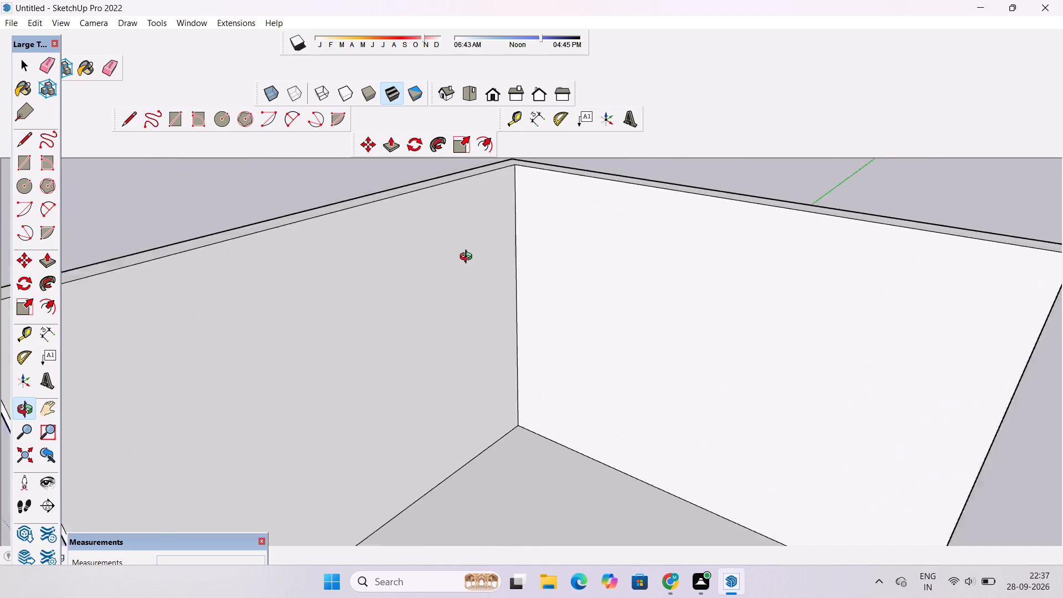
scroll(468, 258, "down", 7)
left_click(486, 268)
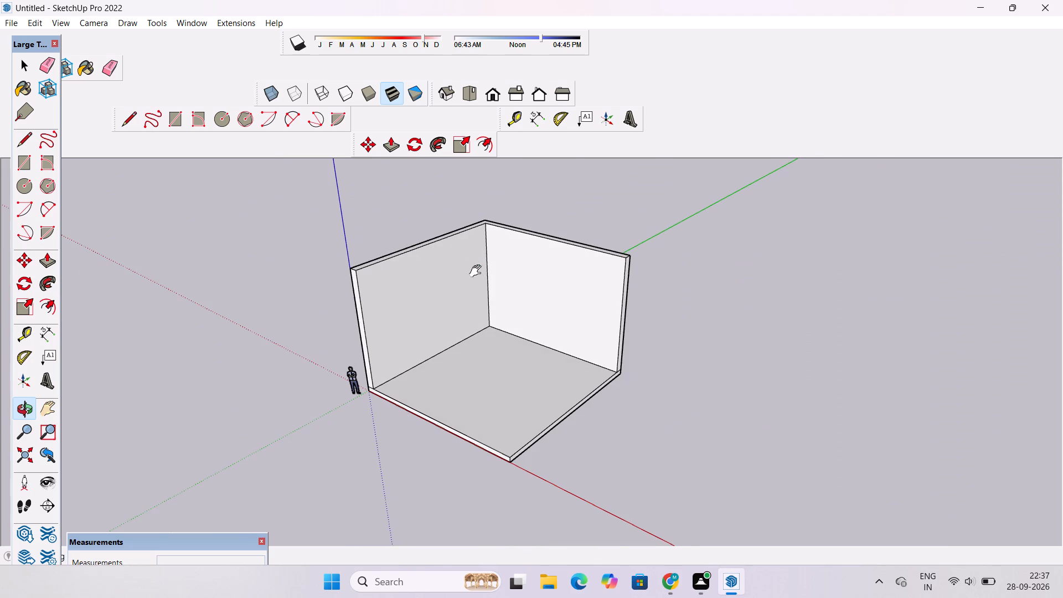
left_click_drag(478, 271, 489, 266, "shift")
scroll(466, 257, "up", 5)
left_click_drag(465, 257, 446, 245)
left_click_drag(442, 245, 458, 245, "shift")
left_click_drag(458, 248, 441, 249)
scroll(440, 249, "down", 2)
left_click_drag(439, 257, 496, 254)
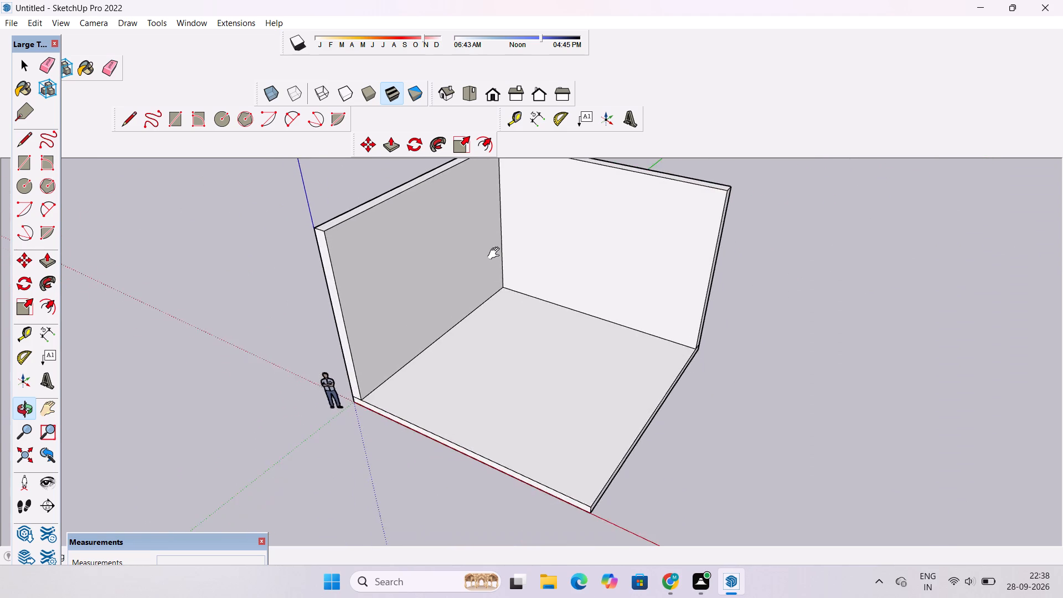
scroll(496, 251, "down", 5)
left_click_drag(488, 269, 511, 290)
scroll(457, 249, "up", 5)
left_click_drag(456, 246, 431, 248)
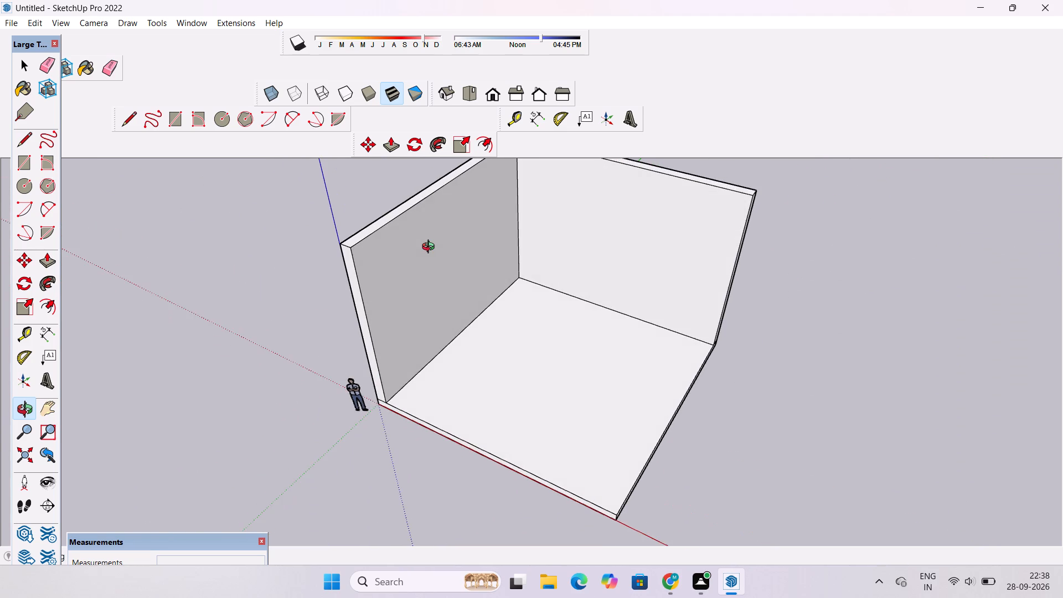
left_click_drag(435, 256, 441, 274, "shift")
left_click(441, 274, "shift")
scroll(440, 274, "down", 3)
left_click_drag(440, 262, 440, 228)
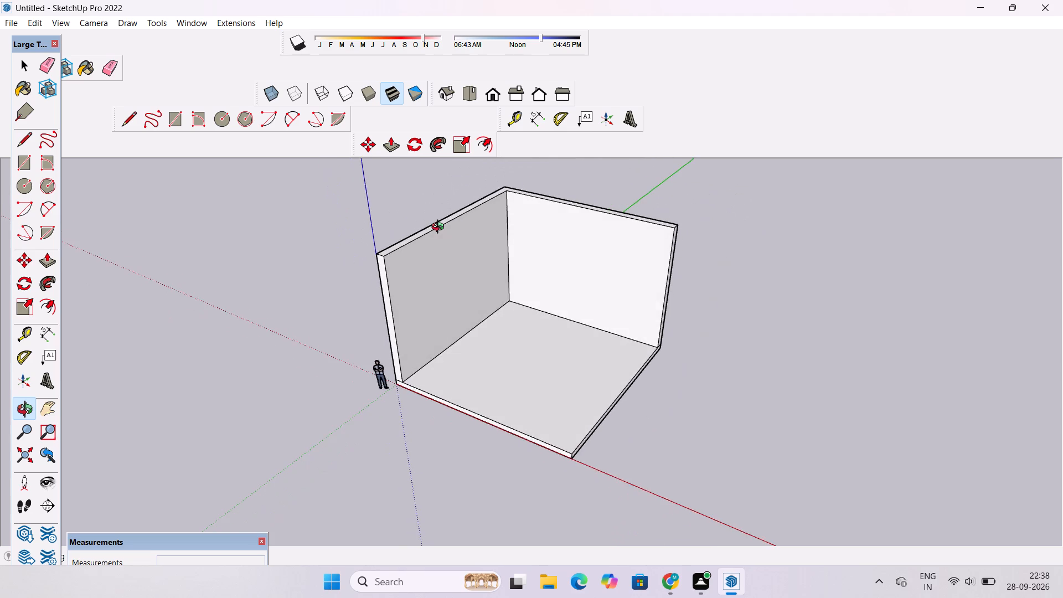
left_click_drag(440, 228, 440, 227)
left_click_drag(440, 227, 421, 239)
scroll(471, 253, "up", 4)
left_click_drag(471, 252, 446, 210)
left_click_drag(436, 229, 458, 250)
left_click(458, 250)
left_click_drag(463, 275, 463, 250)
scroll(463, 246, "down", 7)
left_click_drag(471, 238, 480, 263)
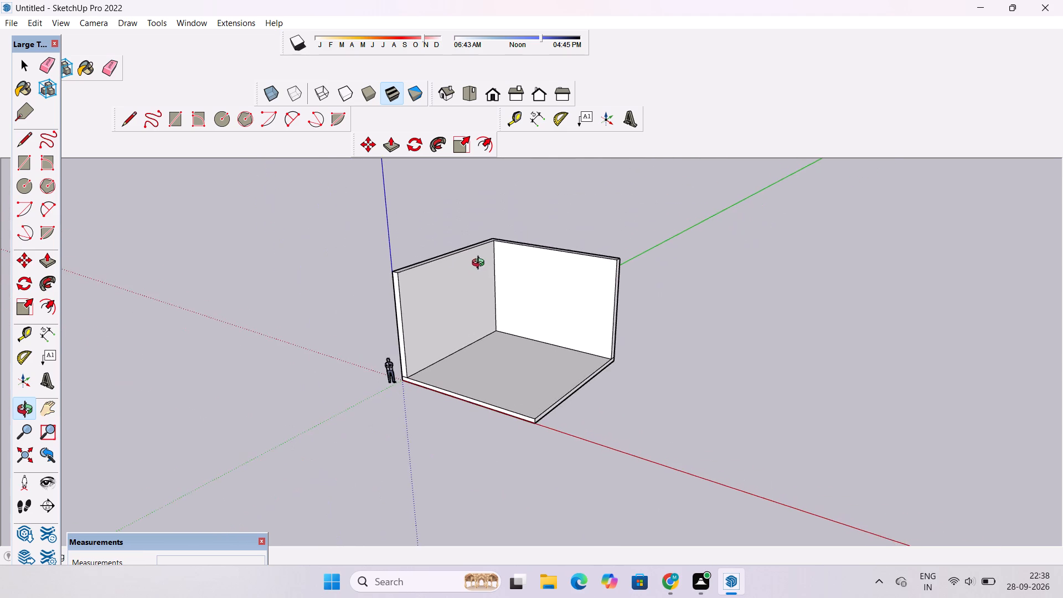
left_click_drag(483, 272, 486, 277)
left_click_drag(486, 278, 485, 269, "shift")
left_click_drag(484, 265, 484, 276)
left_click_drag(476, 281, 475, 270, "shift")
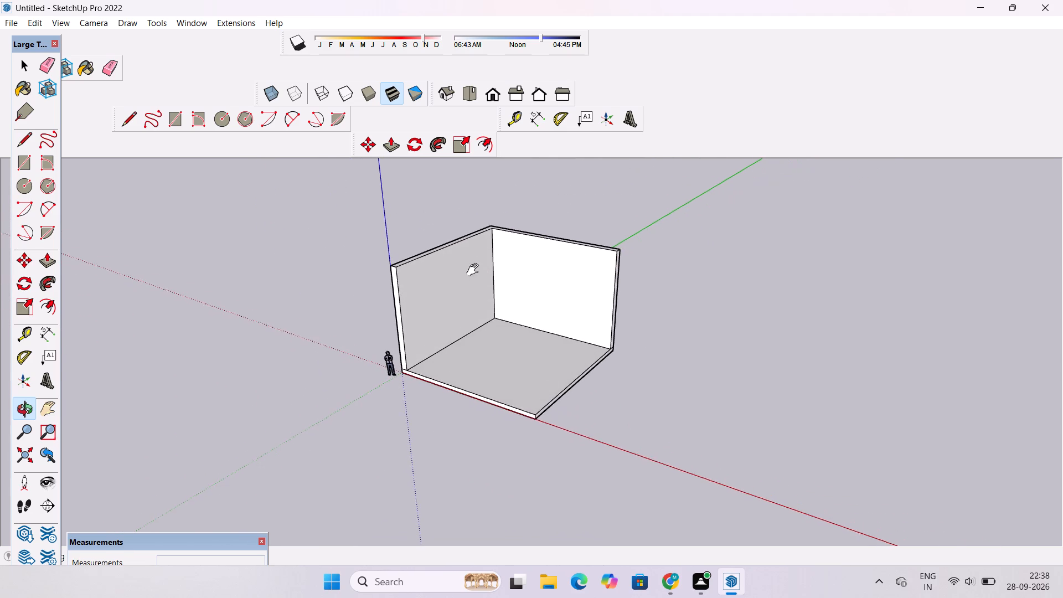
left_click_drag(475, 270, 475, 266, "shift")
scroll(475, 265, "up", 2)
left_click_drag(476, 265, 470, 276, "shift")
left_click_drag(470, 279, 470, 286)
left_click_drag(470, 287, 466, 282, "shift")
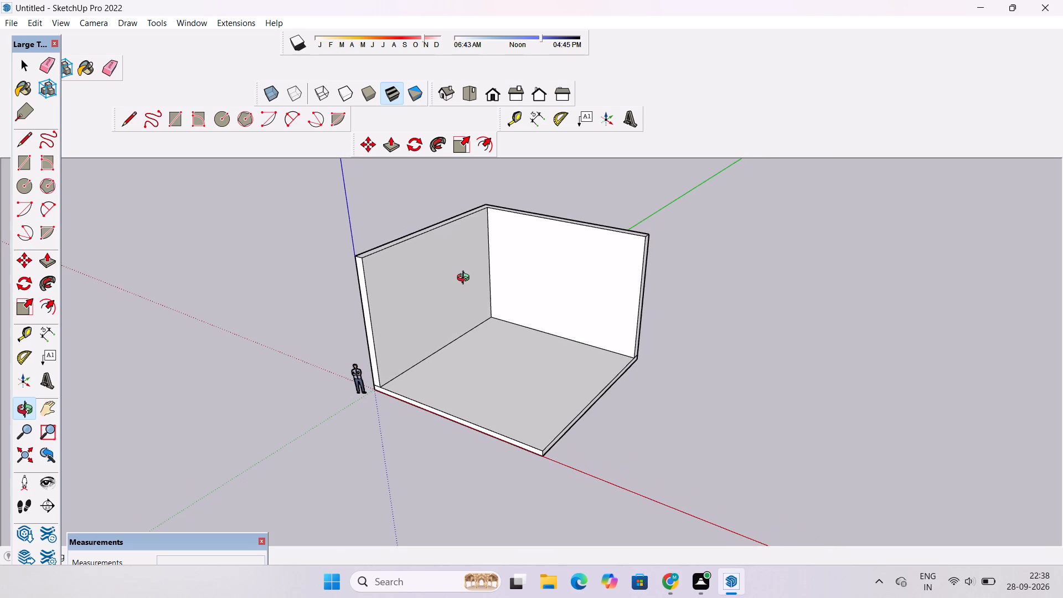
key("space")
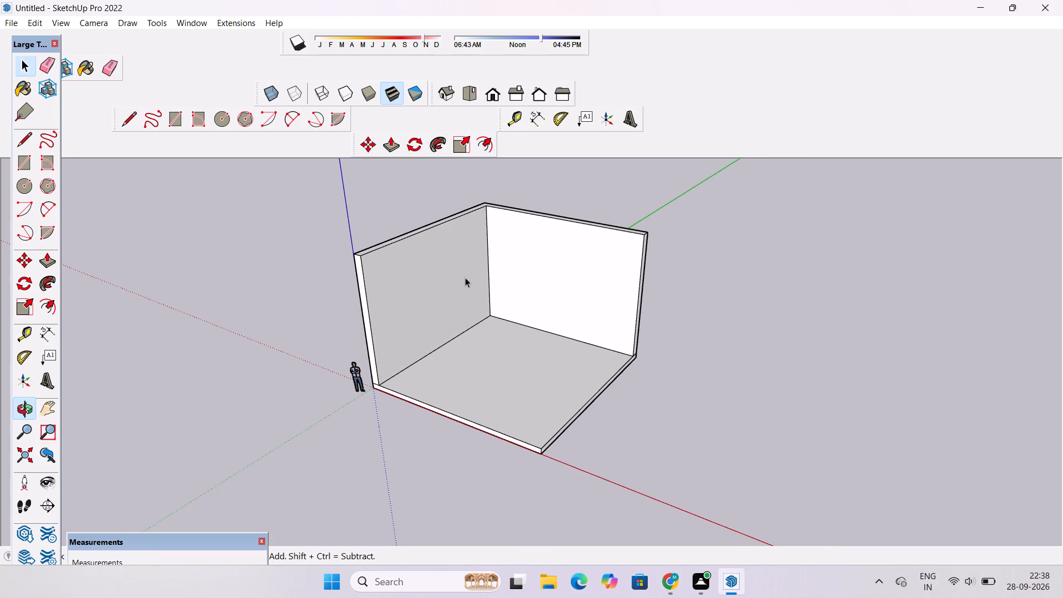
Examine the slab floor, both raised walls and their inner corner from several angles and distances.
key("o")
left_click_drag(457, 302, 456, 282)
left_click_drag(456, 282, 462, 296, "shift")
left_click_drag(461, 300, 453, 295)
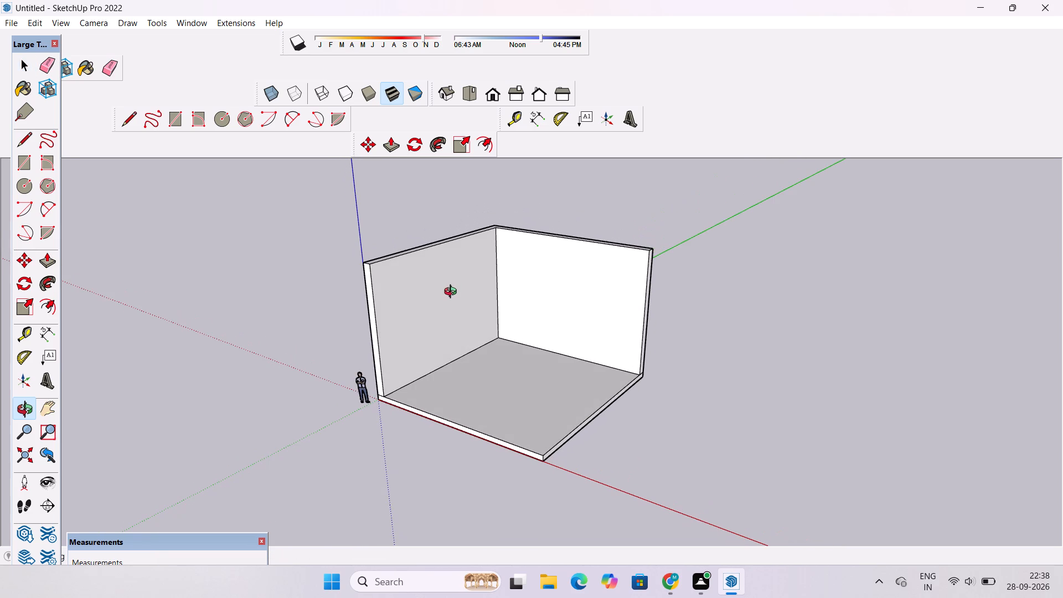
scroll(453, 291, "up", 4)
scroll(453, 291, "down", 1)
scroll(453, 291, "up", 1)
scroll(453, 291, "down", 3)
scroll(453, 291, "up", 3)
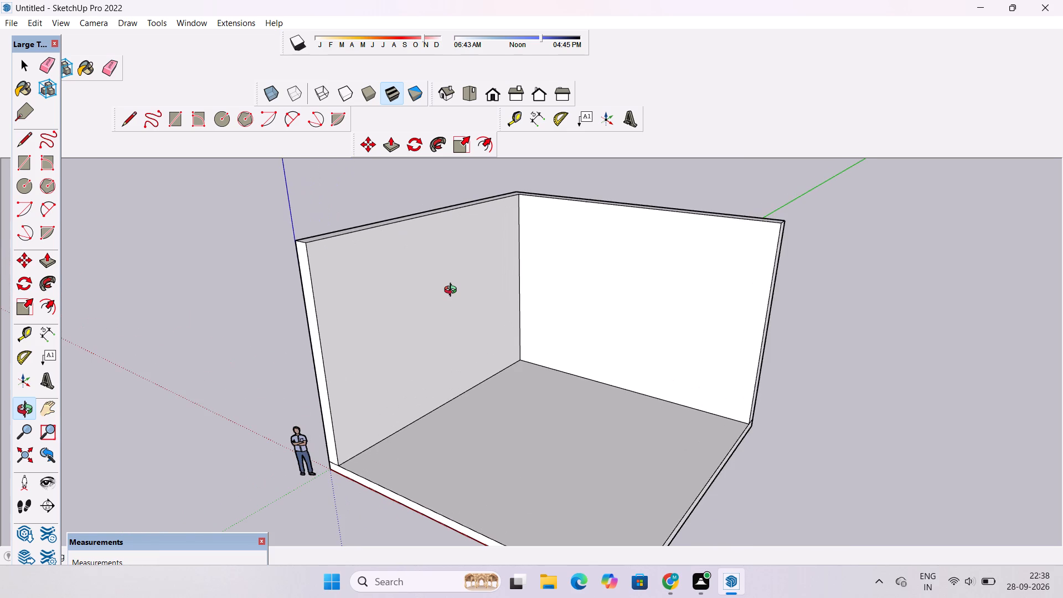
scroll(453, 291, "down", 1)
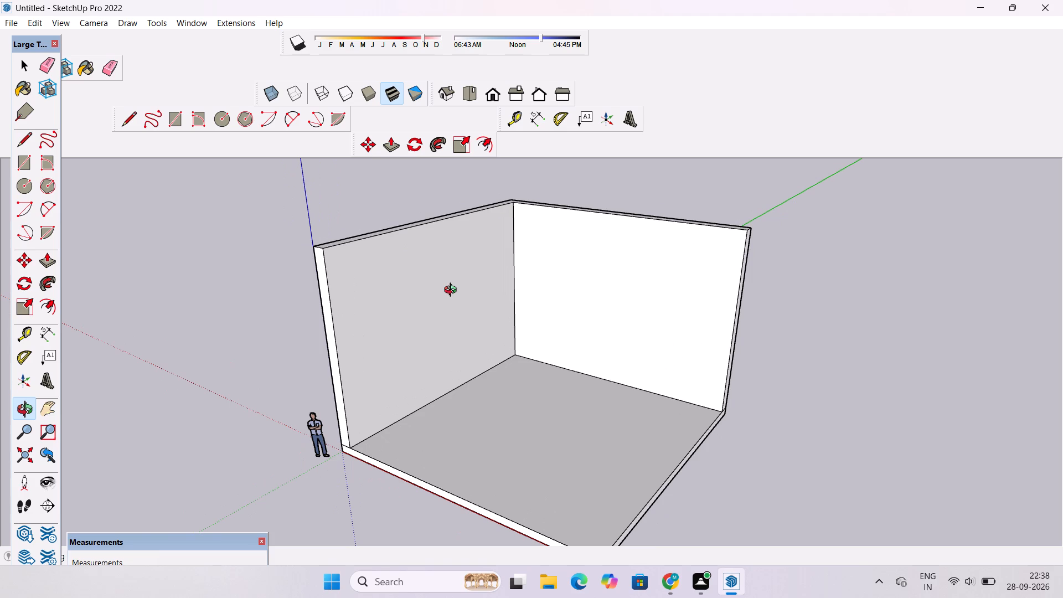
scroll(453, 291, "down", 3)
scroll(453, 291, "up", 4)
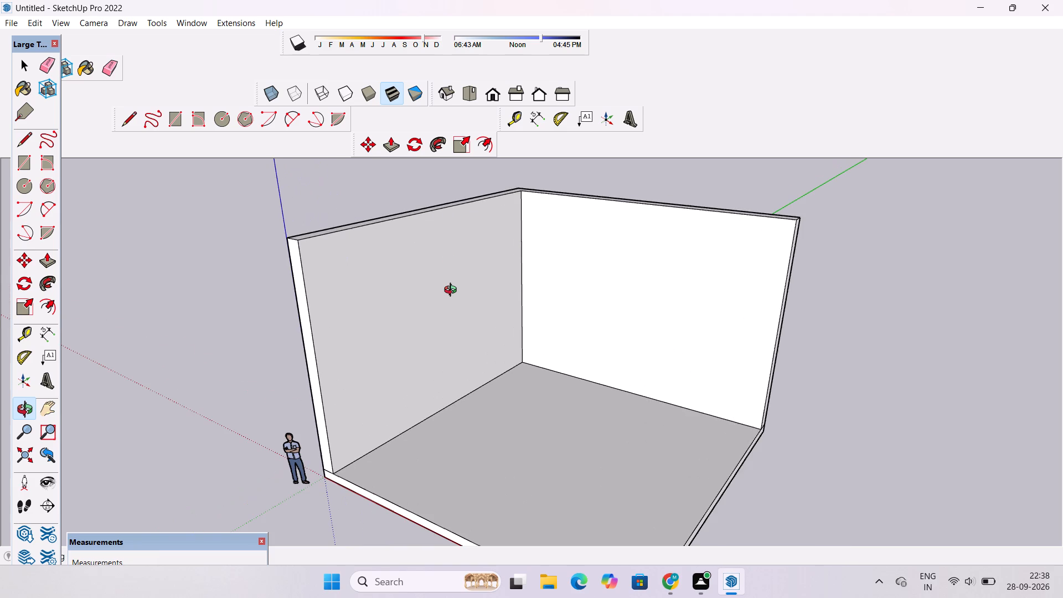
scroll(453, 291, "down", 4)
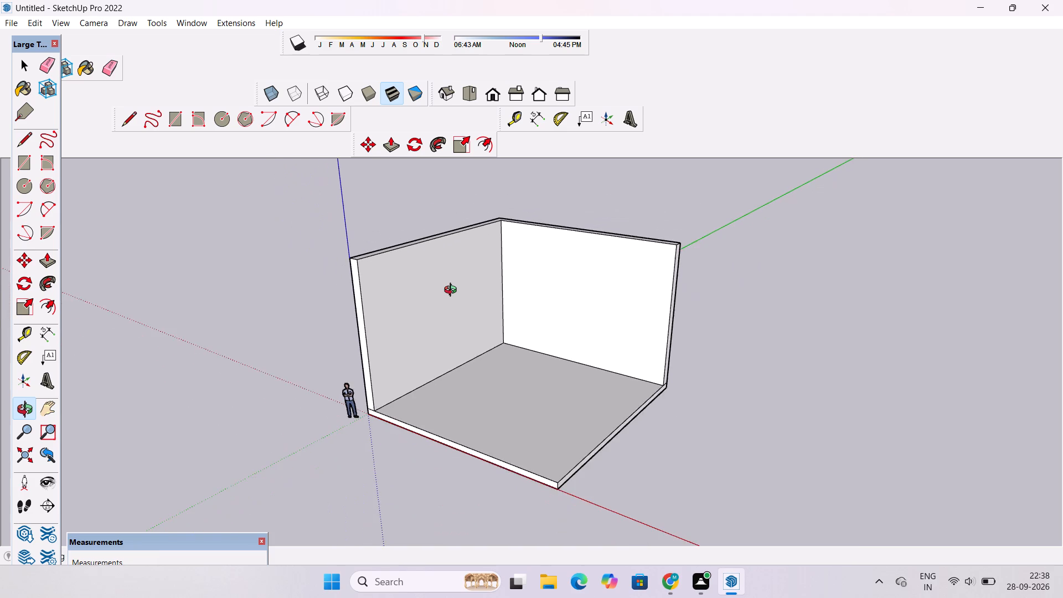
scroll(453, 291, "up", 2)
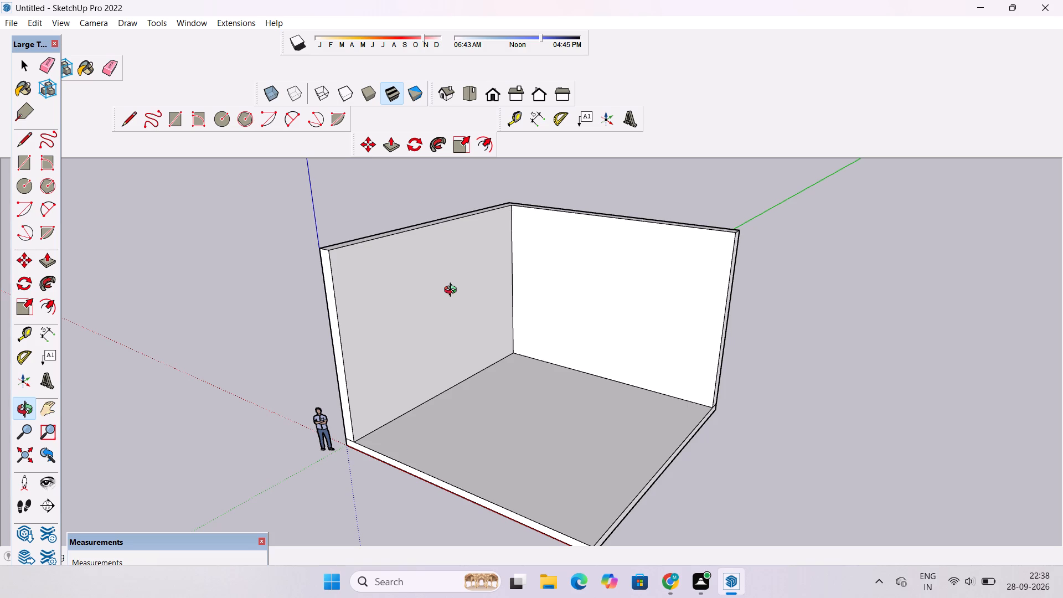
scroll(453, 291, "up", 1)
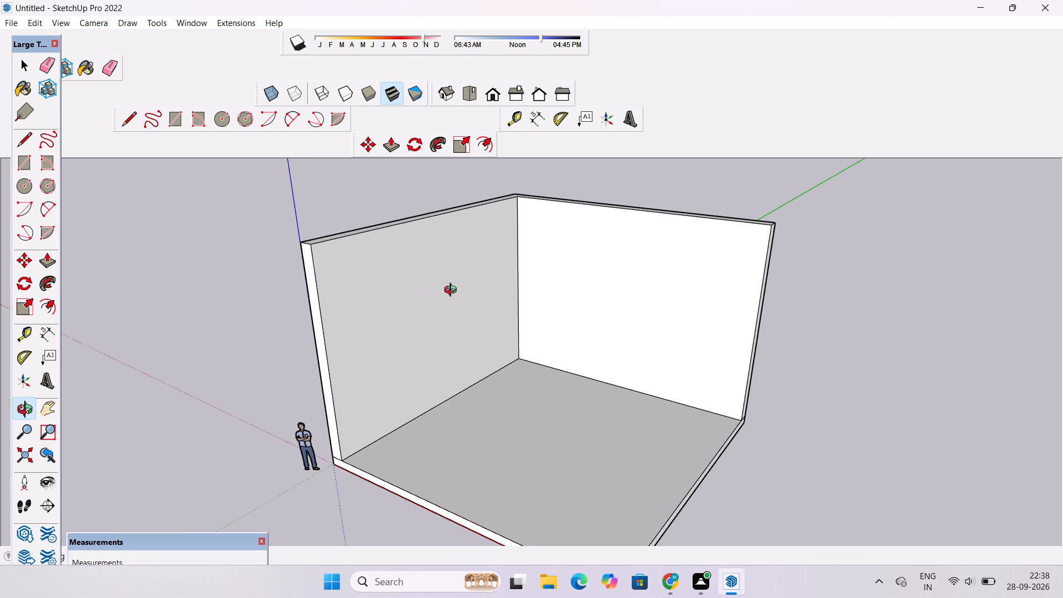
scroll(453, 291, "down", 1)
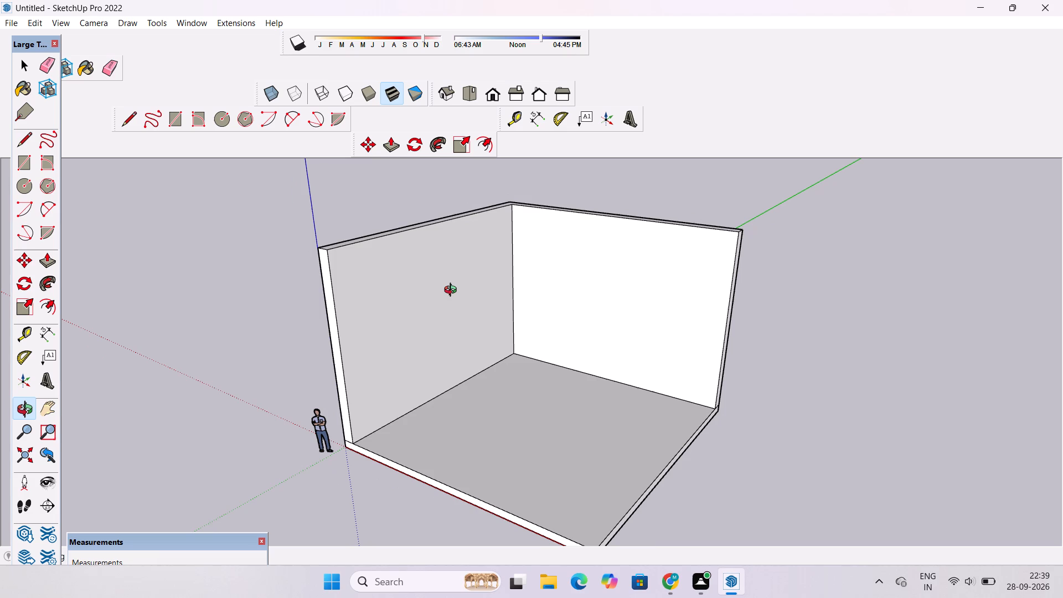
scroll(453, 291, "down", 4)
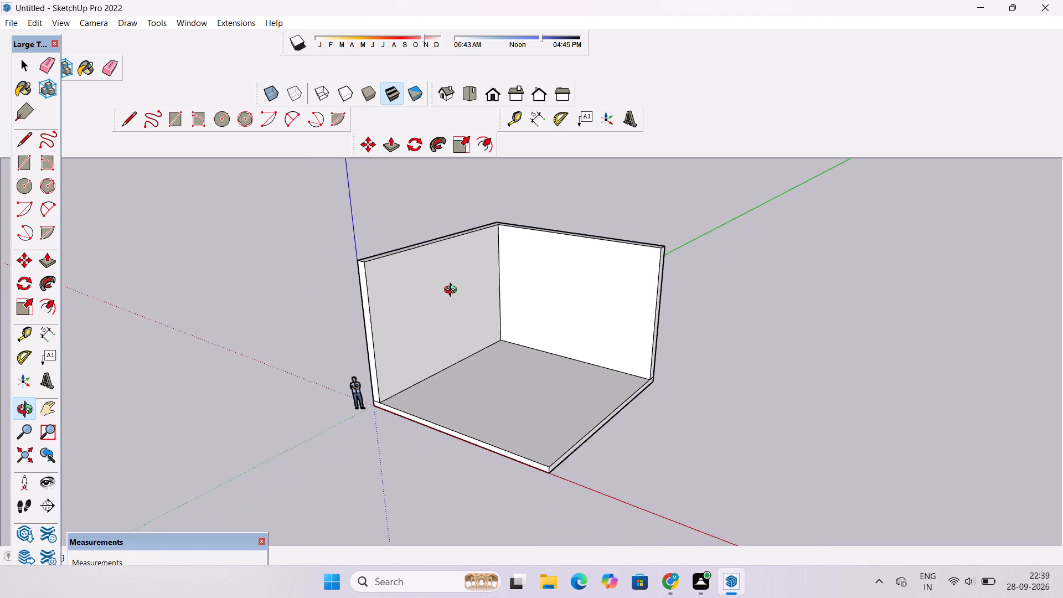
scroll(453, 291, "up", 6)
scroll(453, 291, "down", 4)
scroll(453, 291, "up", 4)
scroll(453, 291, "down", 5)
scroll(453, 291, "up", 7)
scroll(453, 291, "down", 12)
scroll(453, 291, "up", 7)
left_click_drag(453, 291, 455, 301)
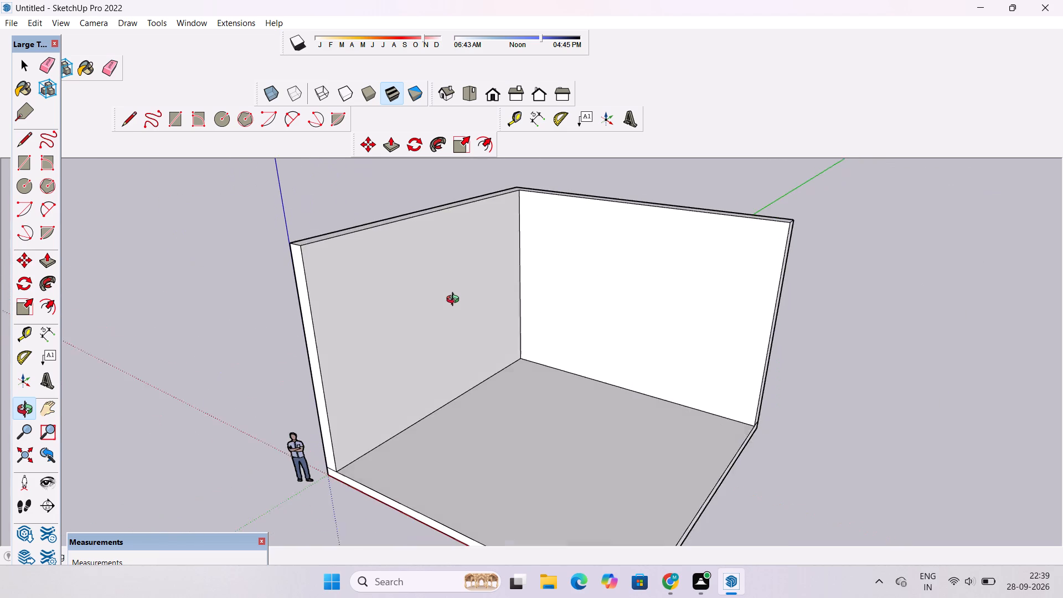
left_click_drag(455, 301, 456, 312)
scroll(455, 311, "up", 4, "shift")
left_click_drag(450, 321, 437, 303)
scroll(425, 296, "down", 13)
left_click_drag(439, 312, 288, 271, "shift")
left_click_drag(295, 283, 359, 306)
scroll(346, 297, "down", 6)
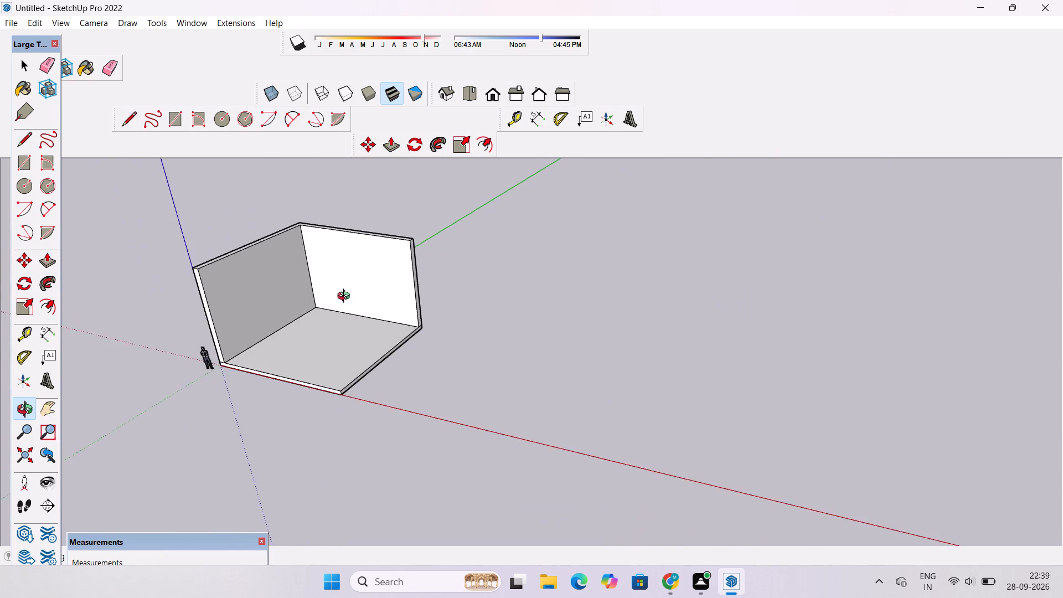
left_click_drag(289, 302, 465, 273, "shift")
left_click_drag(469, 277, 465, 275)
scroll(488, 249, "up", 5)
left_click_drag(509, 261, 486, 240)
left_click_drag(486, 239, 434, 271, "shift")
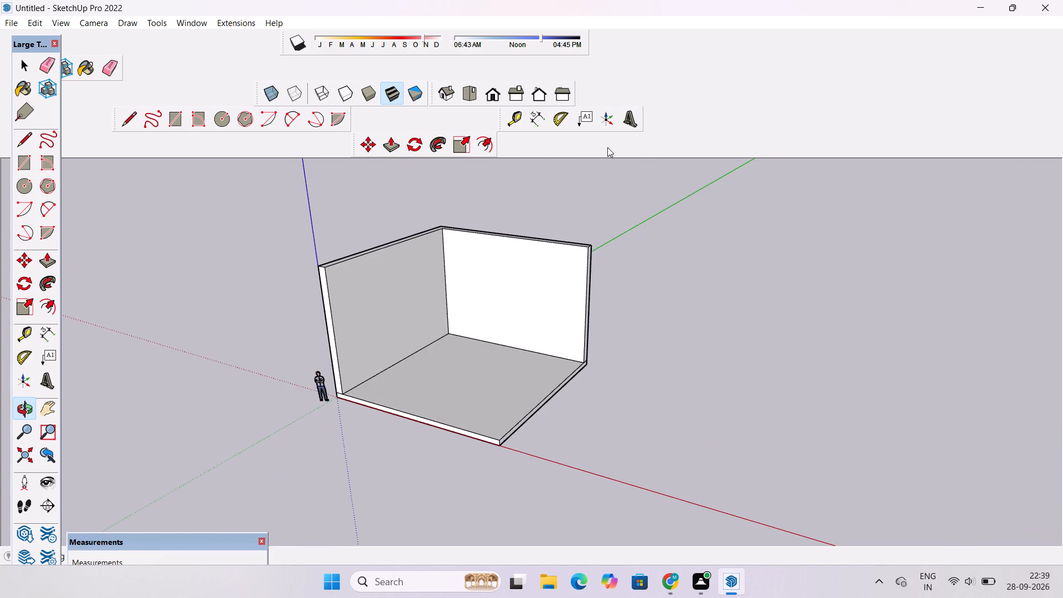
scroll(488, 318, "down", 4)
scroll(488, 318, "up", 3)
left_click_drag(481, 342, 473, 336, "shift")
scroll(471, 332, "up", 2)
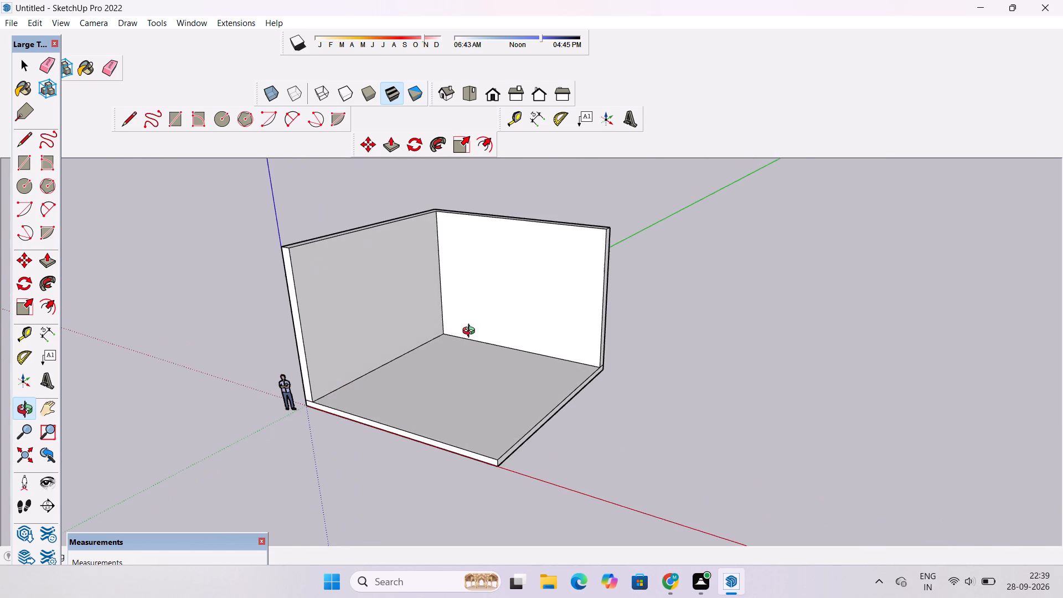
left_click_drag(471, 332, 469, 319)
left_click_drag(469, 319, 463, 331)
scroll(463, 331, "up", 2)
left_click_drag(463, 331, 449, 365, "shift")
scroll(448, 365, "down", 5)
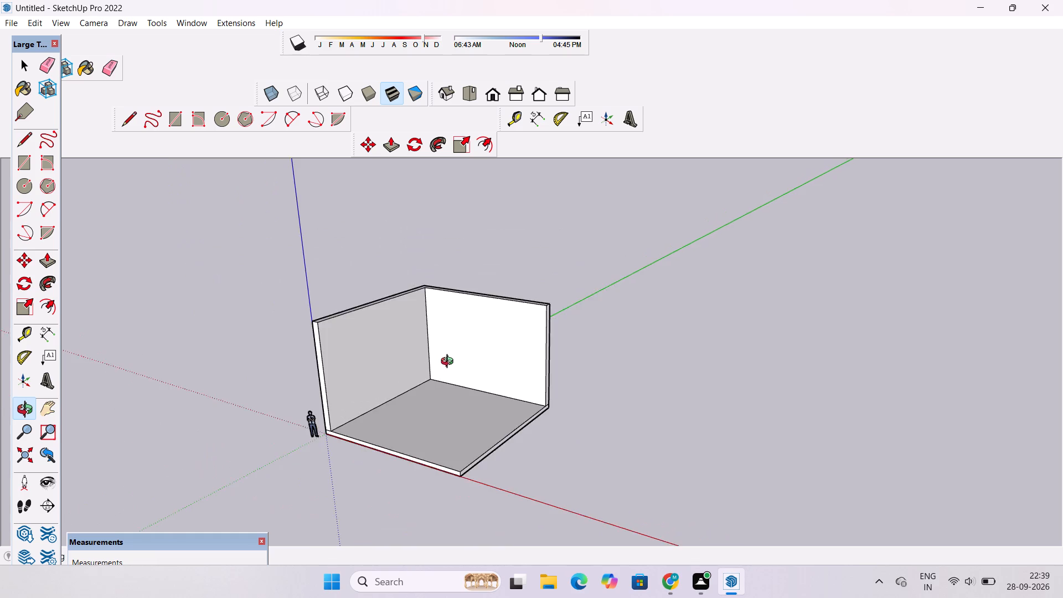
left_click_drag(450, 363, 450, 426)
left_click_drag(450, 425, 464, 358, "shift")
scroll(457, 355, "up", 3)
left_click_drag(457, 355, 455, 369)
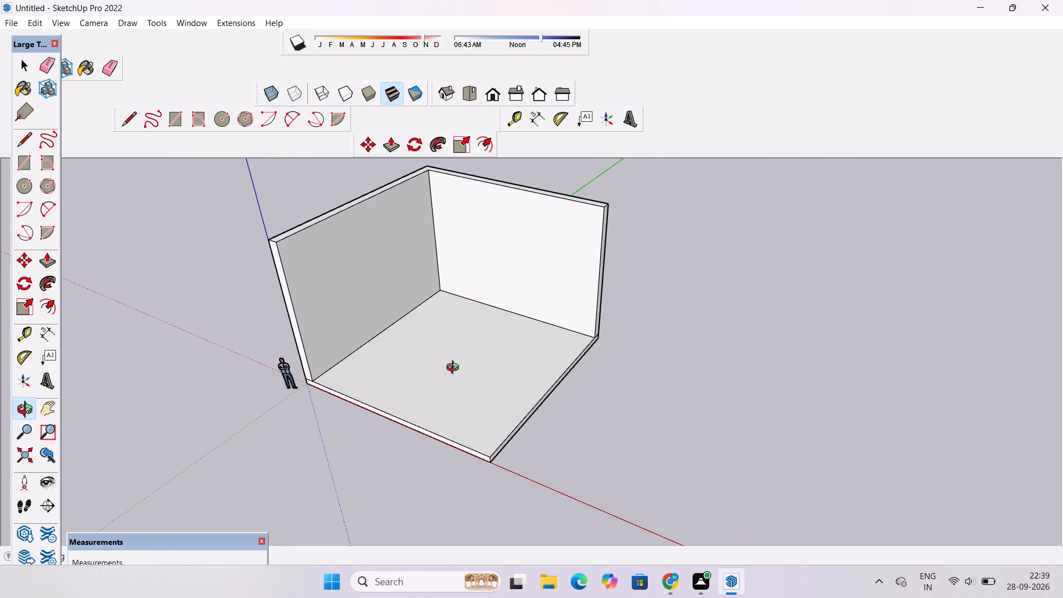
scroll(455, 369, "up", 1)
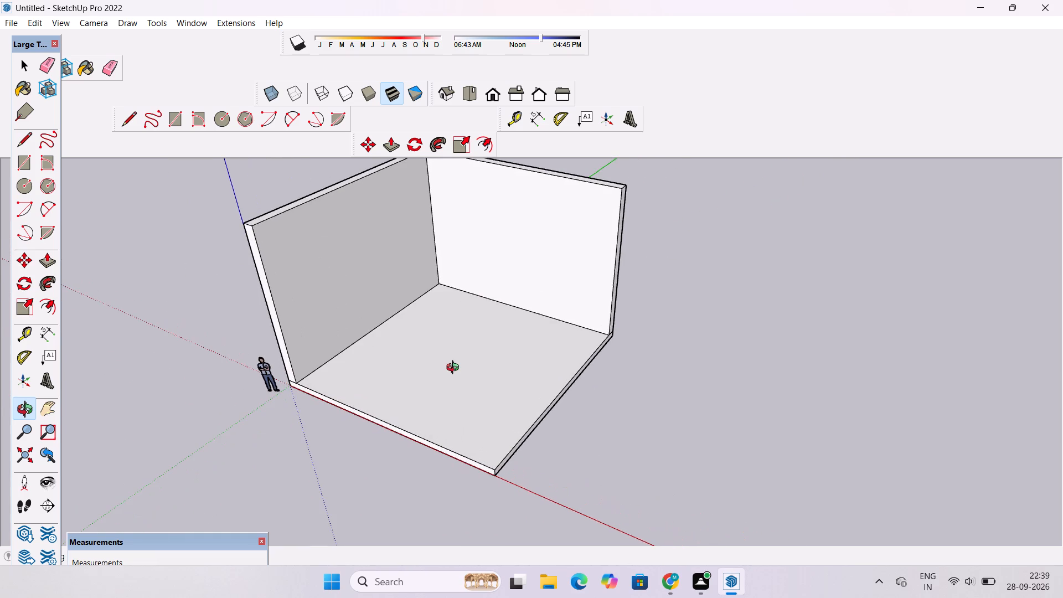
left_click_drag(455, 369, 456, 359)
left_click_drag(456, 359, 457, 364, "shift")
scroll(457, 364, "up", 3)
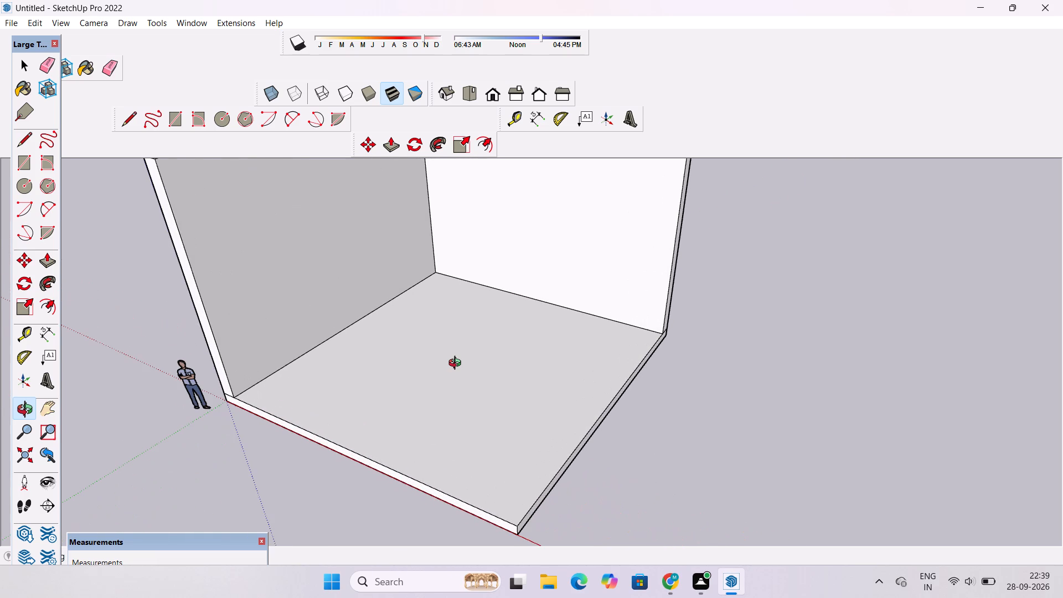
scroll(457, 364, "down", 1)
left_click_drag(457, 365, 457, 353)
scroll(454, 351, "up", 2)
scroll(454, 351, "down", 1)
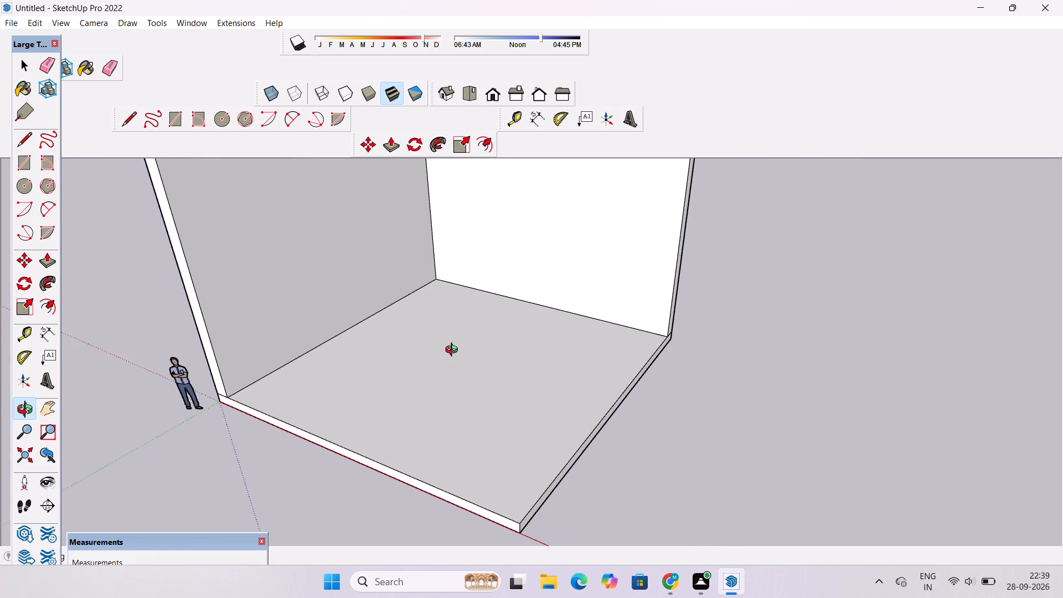
left_click_drag(454, 351, 469, 386, "shift")
scroll(469, 384, "down", 6)
left_click_drag(469, 378, 467, 341)
left_click_drag(467, 341, 467, 359)
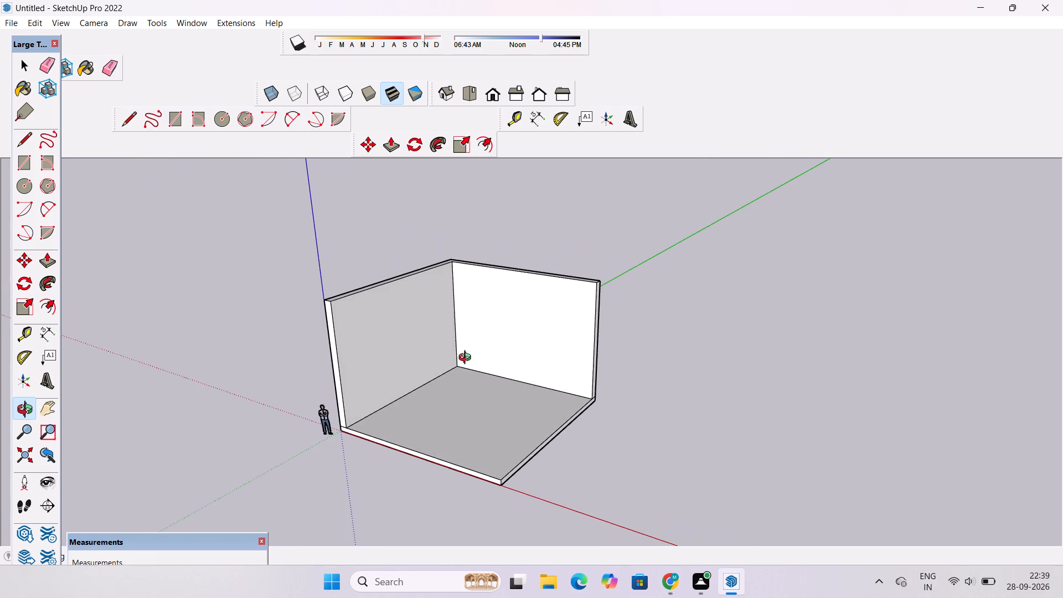
scroll(467, 359, "up", 1)
scroll(467, 359, "down", 1)
left_click_drag(467, 359, 466, 380)
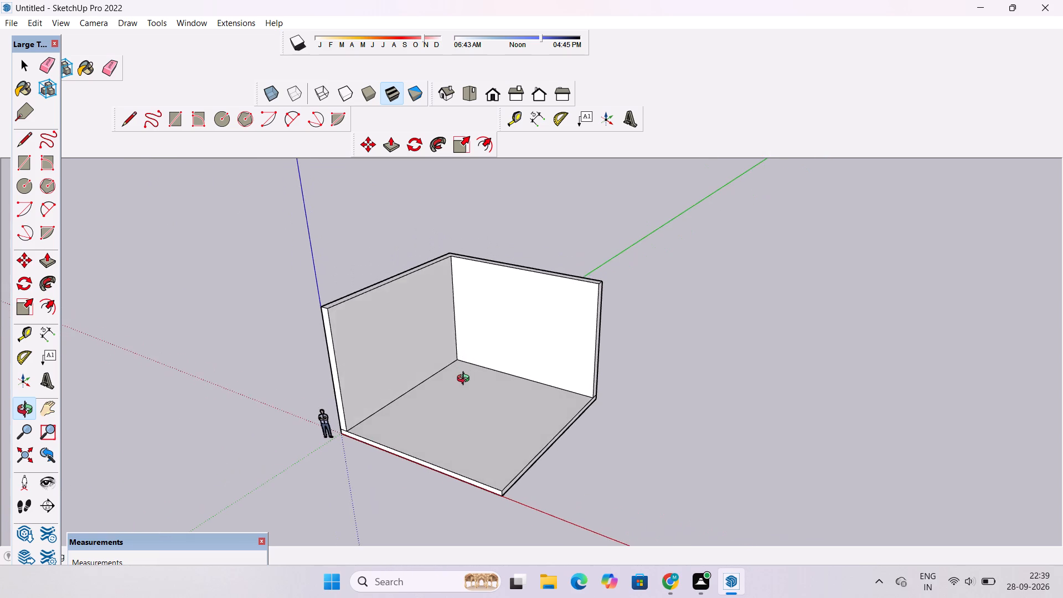
scroll(466, 380, "up", 2)
scroll(465, 380, "down", 2)
left_click_drag(465, 377, 468, 350, "shift")
left_click_drag(468, 350, 468, 388)
scroll(459, 327, "up", 3)
left_click_drag(460, 338, 449, 307)
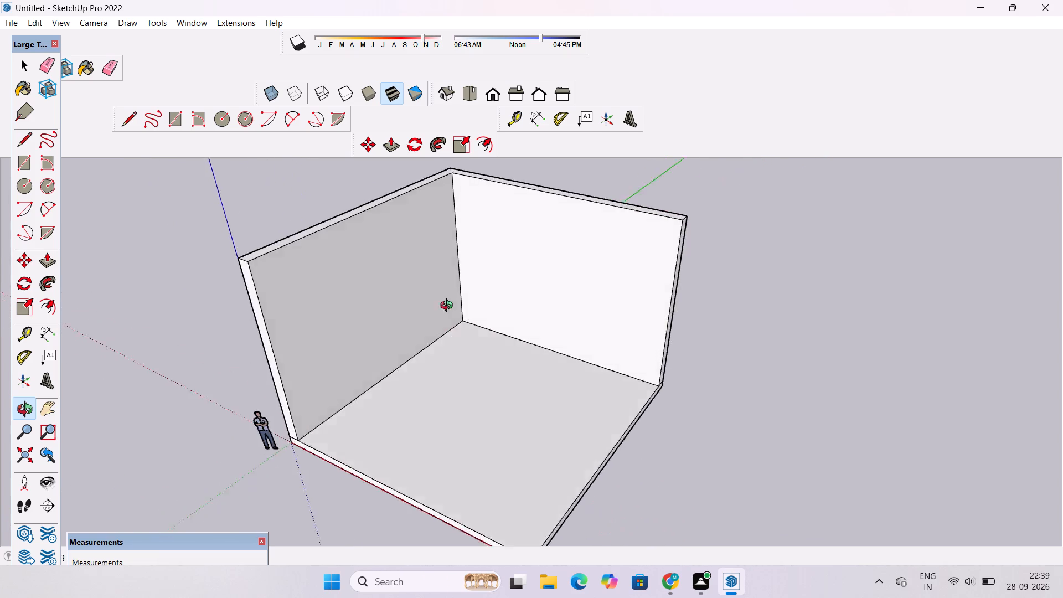
left_click_drag(449, 307, 442, 288)
left_click_drag(442, 293, 474, 344)
left_click_drag(488, 347, 430, 358)
left_click_drag(427, 359, 514, 363)
left_click_drag(466, 357, 461, 319, "shift")
scroll(458, 317, "up", 1)
left_click_drag(458, 317, 486, 364, "shift")
scroll(486, 364, "up", 4)
scroll(486, 364, "down", 3)
scroll(486, 364, "up", 4)
scroll(486, 364, "down", 4)
scroll(486, 364, "up", 4)
scroll(486, 364, "down", 3)
scroll(486, 364, "up", 3)
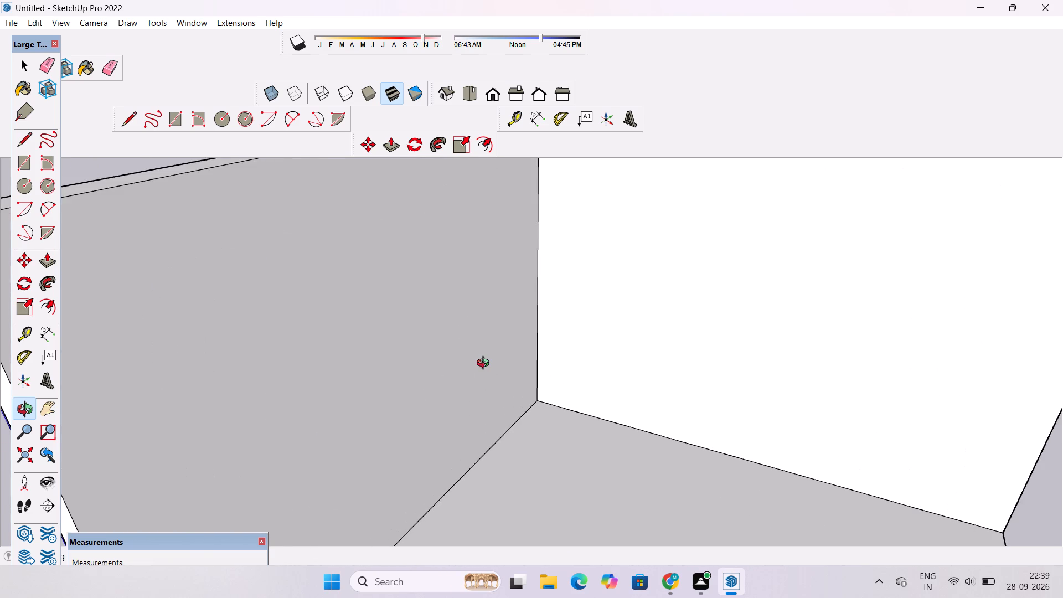
scroll(486, 364, "down", 1)
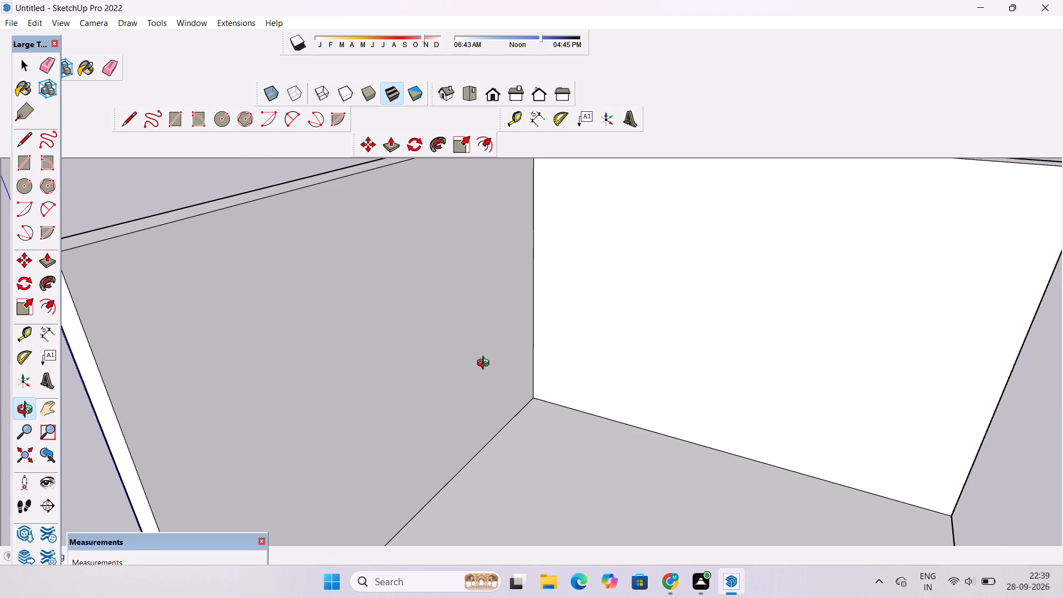
scroll(486, 364, "down", 7)
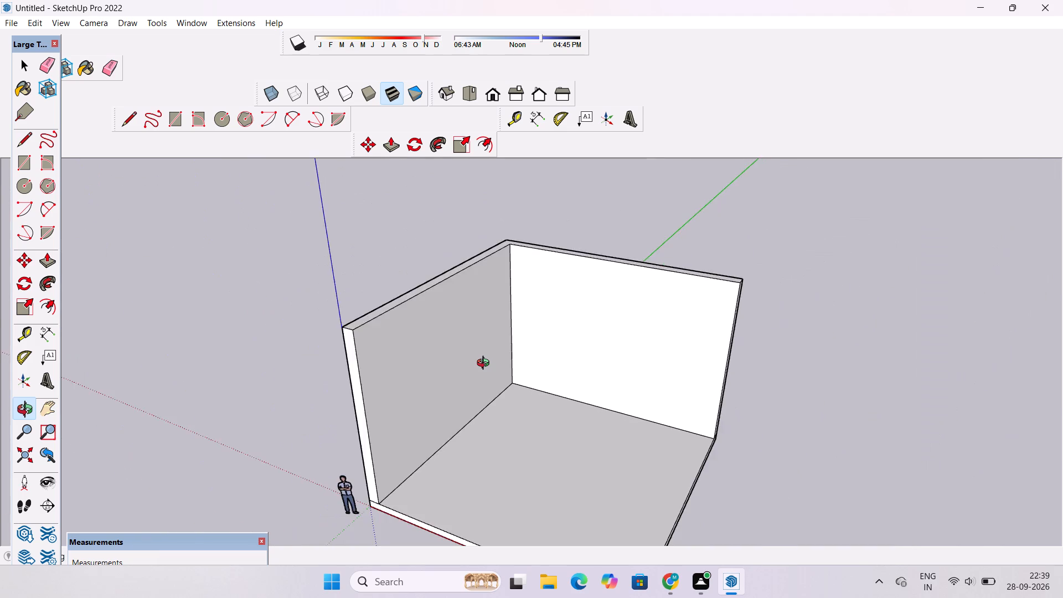
scroll(486, 364, "down", 3)
left_click_drag(550, 366, 545, 369)
left_click_drag(524, 381, 521, 356)
left_click_drag(519, 357, 511, 358)
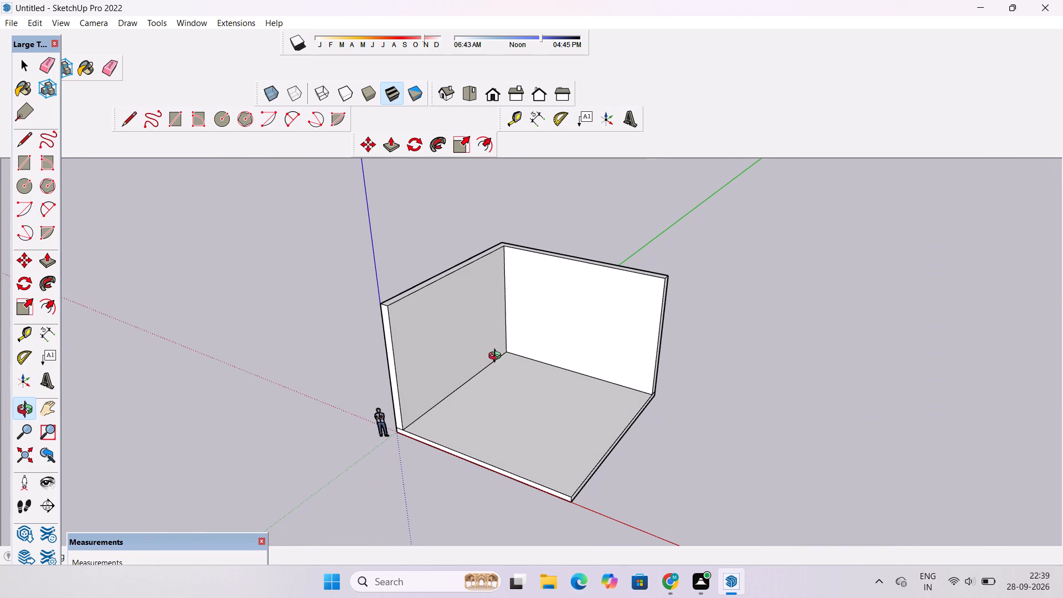
left_click(497, 357, "shift")
left_click_drag(482, 385, 483, 402, "shift")
left_click_drag(483, 398, 500, 382)
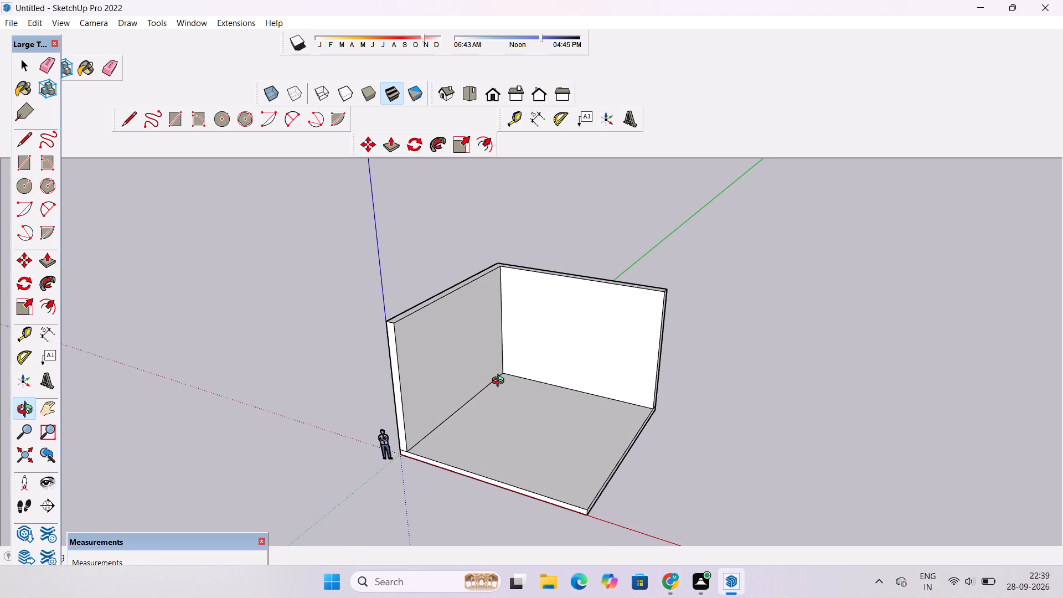
left_click(500, 382, "shift")
left_click_drag(503, 375, 505, 362)
left_click_drag(502, 378, 500, 404)
left_click_drag(499, 405, 495, 387, "shift")
left_click_drag(495, 387, 461, 385)
scroll(460, 382, "up", 4)
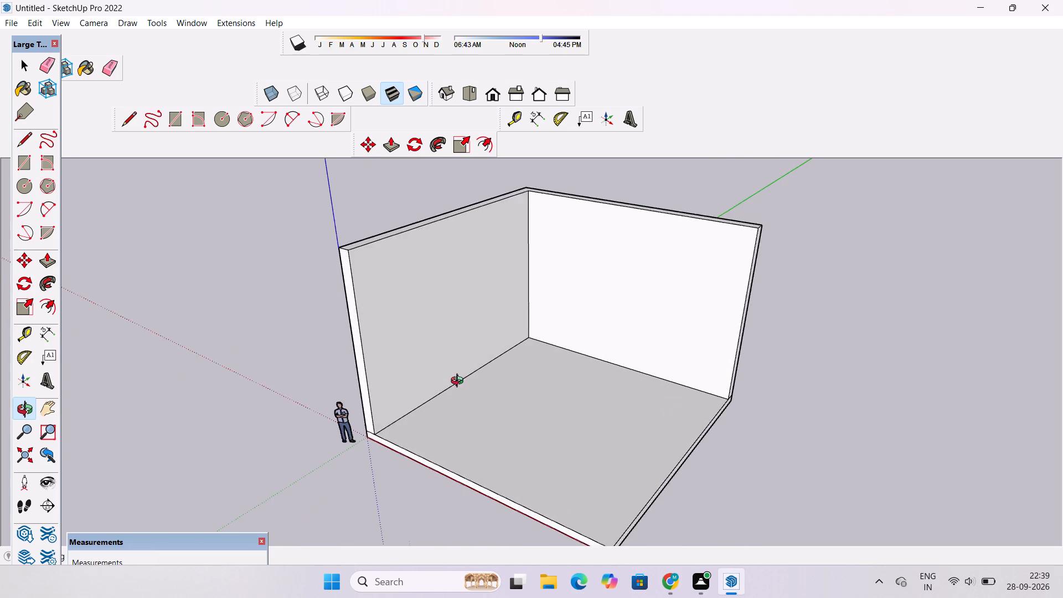
left_click_drag(461, 380, 442, 382, "shift")
left_click(440, 385)
scroll(436, 385, "down", 3)
scroll(436, 385, "up", 3)
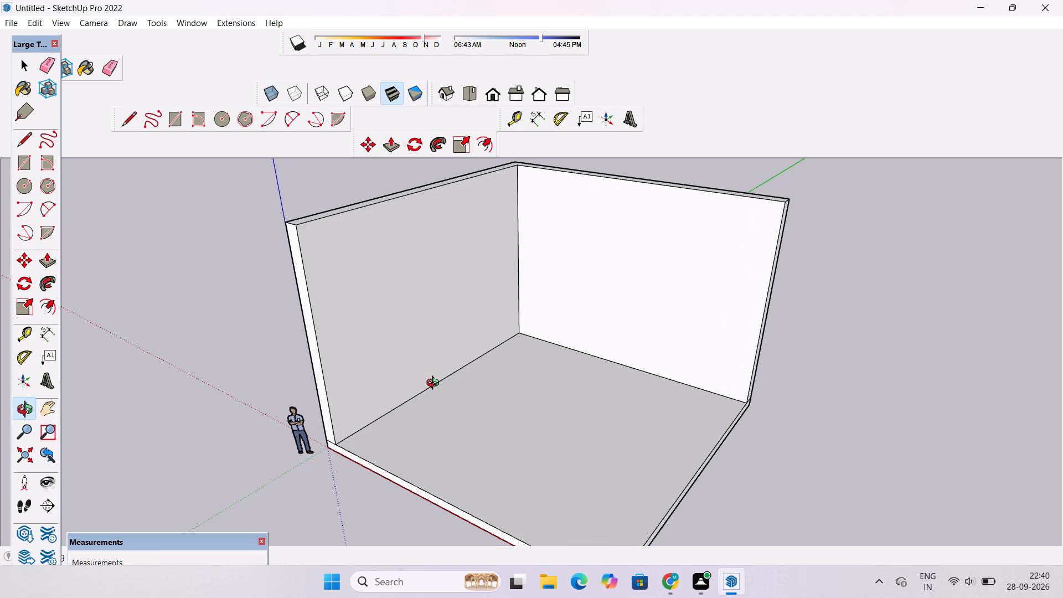
scroll(435, 384, "down", 5)
scroll(435, 384, "up", 3)
left_click_drag(442, 390, 446, 373, "shift")
left_click_drag(447, 387, 454, 403)
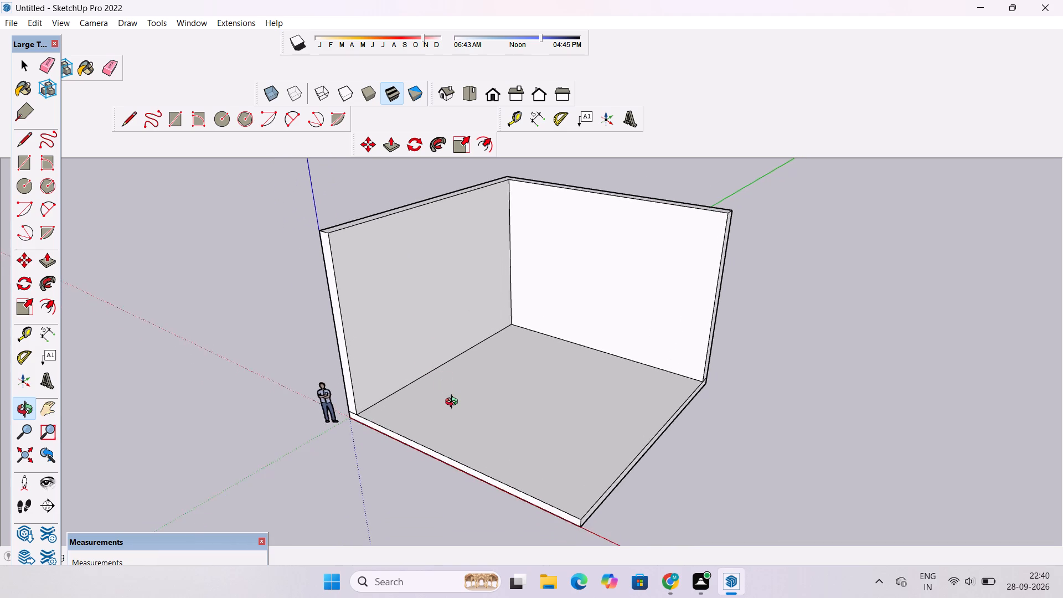
left_click_drag(454, 403, 455, 403)
scroll(457, 400, "up", 1)
left_click_drag(465, 391, 460, 390, "shift")
scroll(450, 393, "up", 1)
left_click_drag(450, 393, 426, 415, "shift")
left_click_drag(426, 418, 430, 406)
left_click_drag(430, 406, 416, 395, "shift")
scroll(420, 394, "down", 1)
scroll(420, 394, "up", 1)
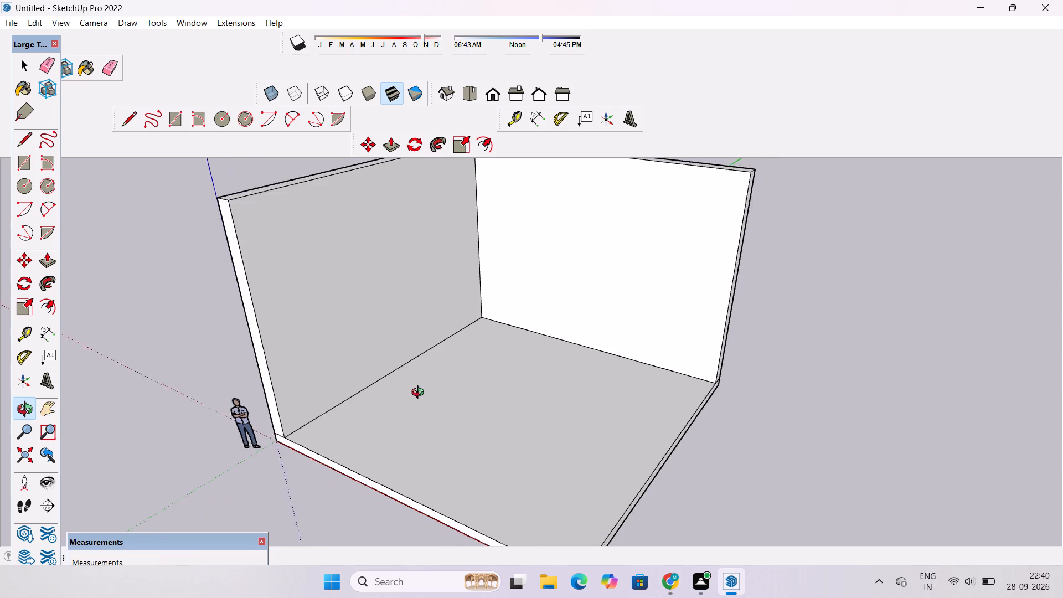
scroll(420, 394, "up", 2)
Start the Tape Measure tool for use at the floor edge where the slab meets the walls.
key("t")
scroll(420, 394, "down", 3)
key("space")
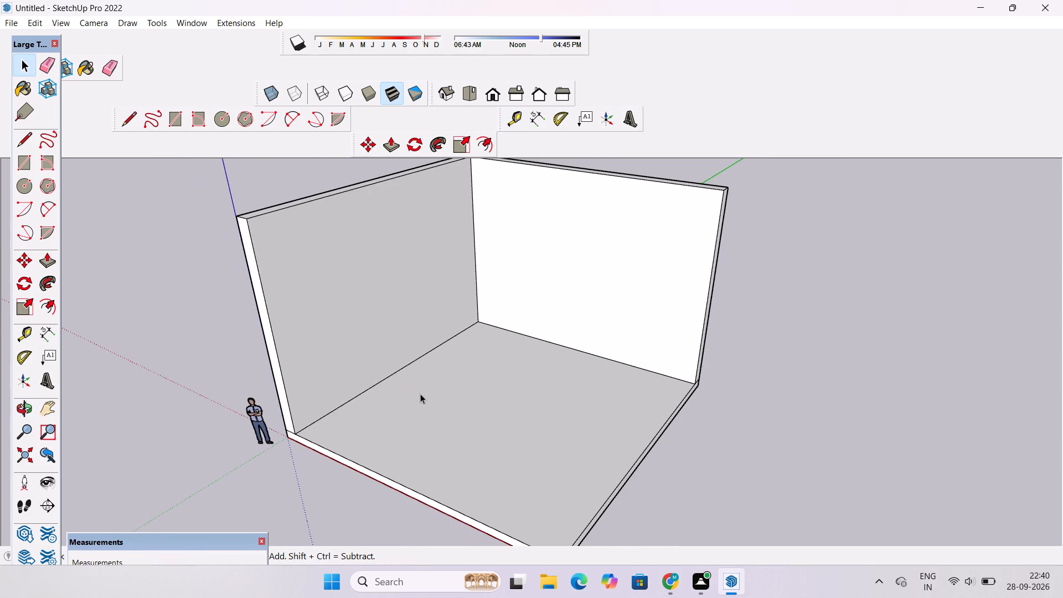
key("t")
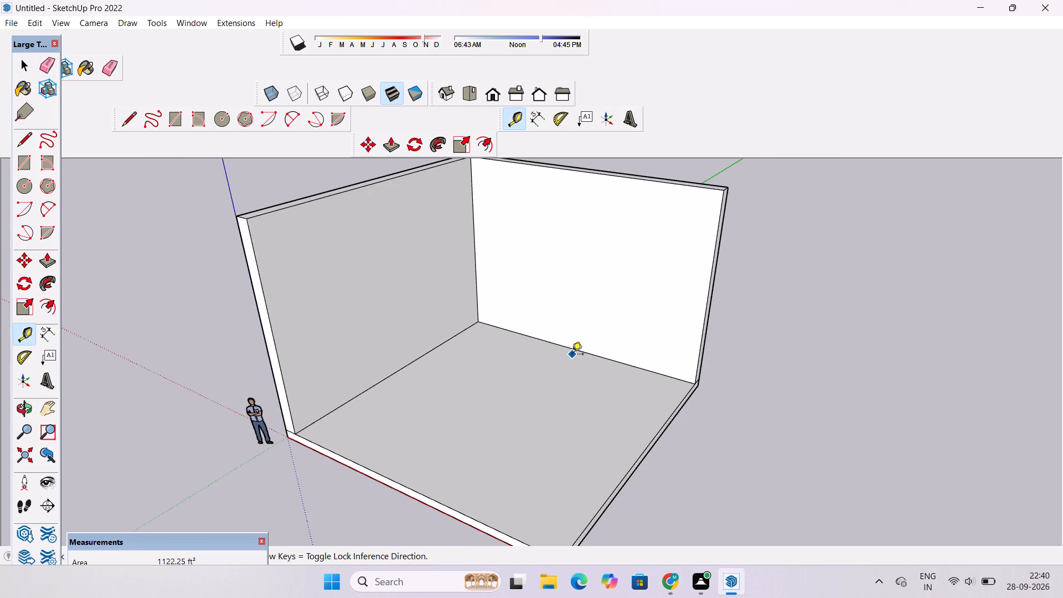
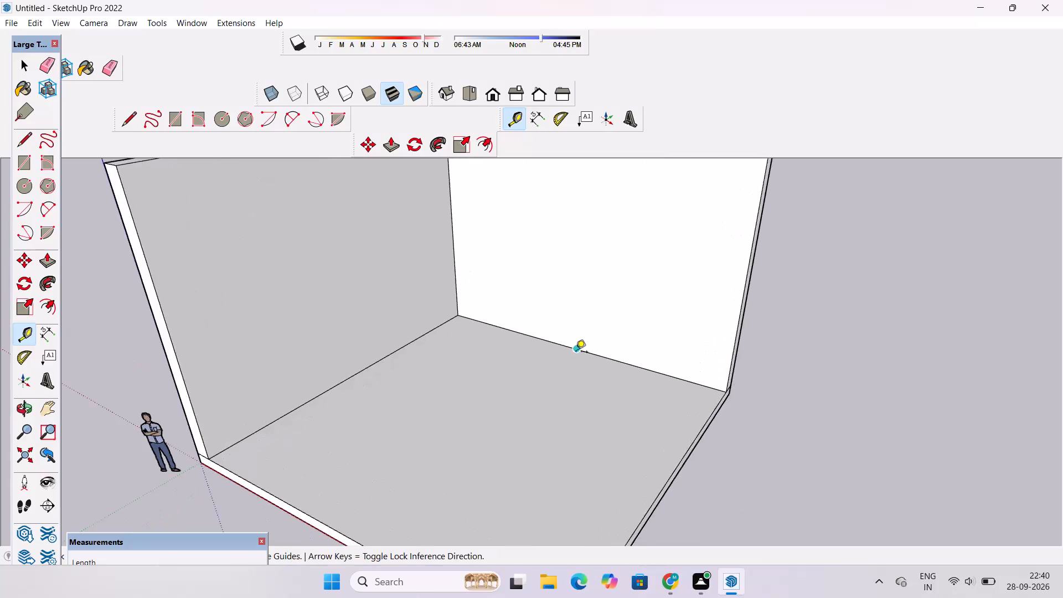
Place two Tape Measure guides on the floor, one parallel to each wall's base edge and 11' away from it.
scroll(573, 359, "down", 2)
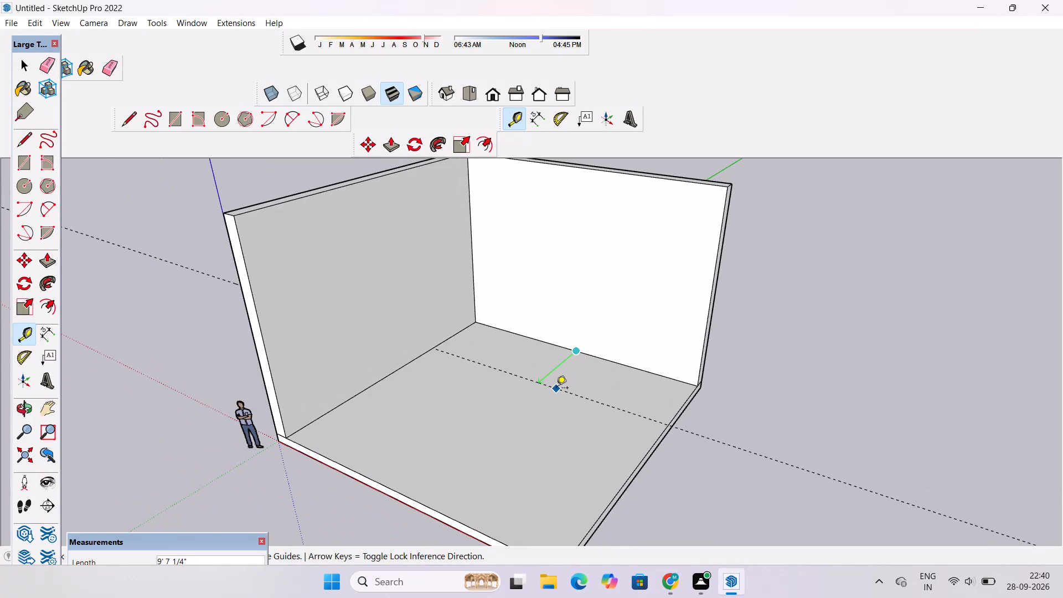
type("11'")
key("Return")
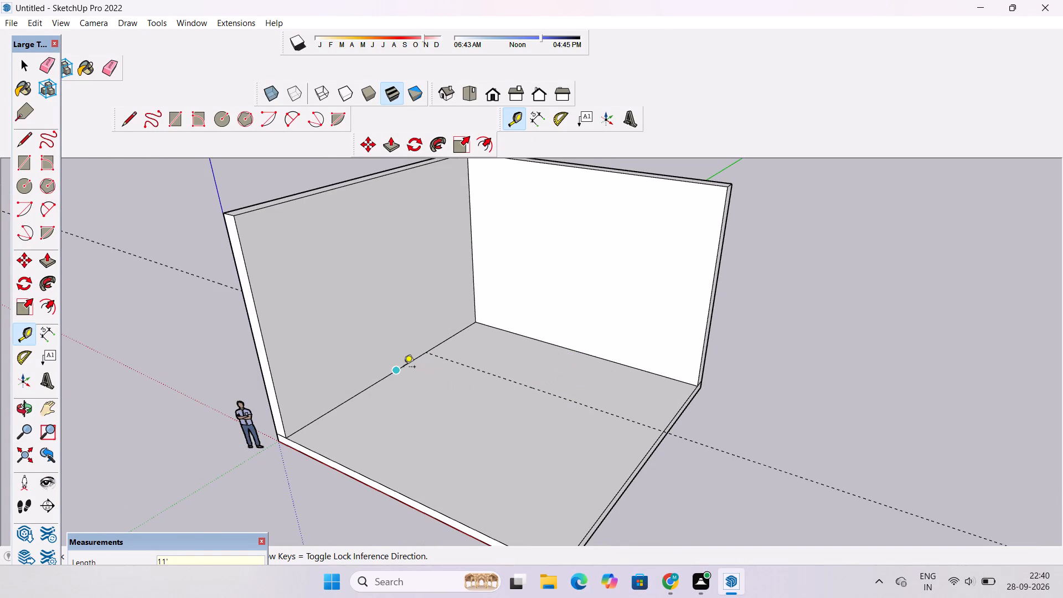
left_click(398, 372)
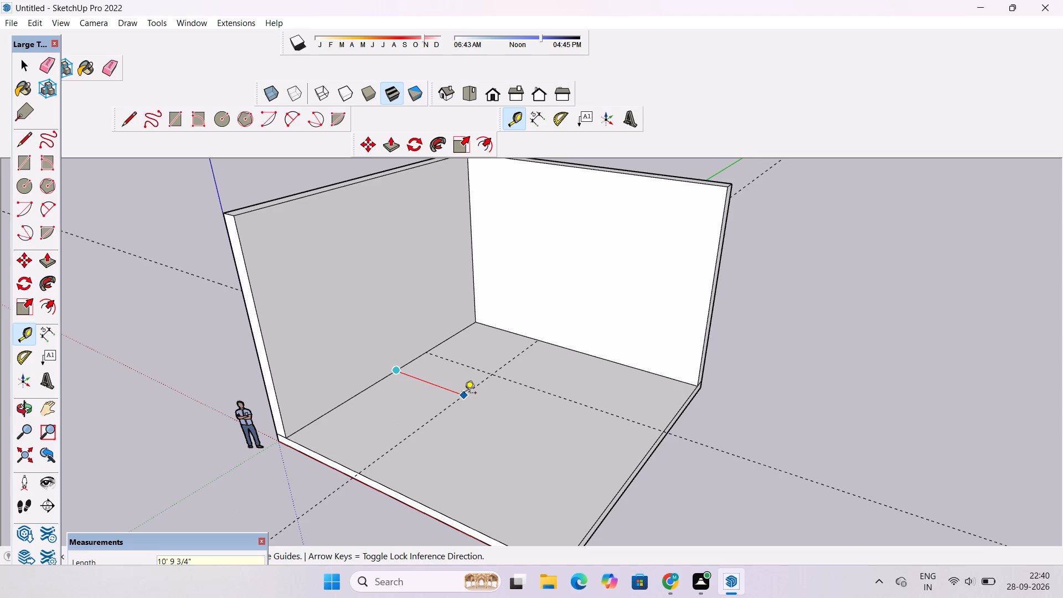
type("11'")
key("Return")
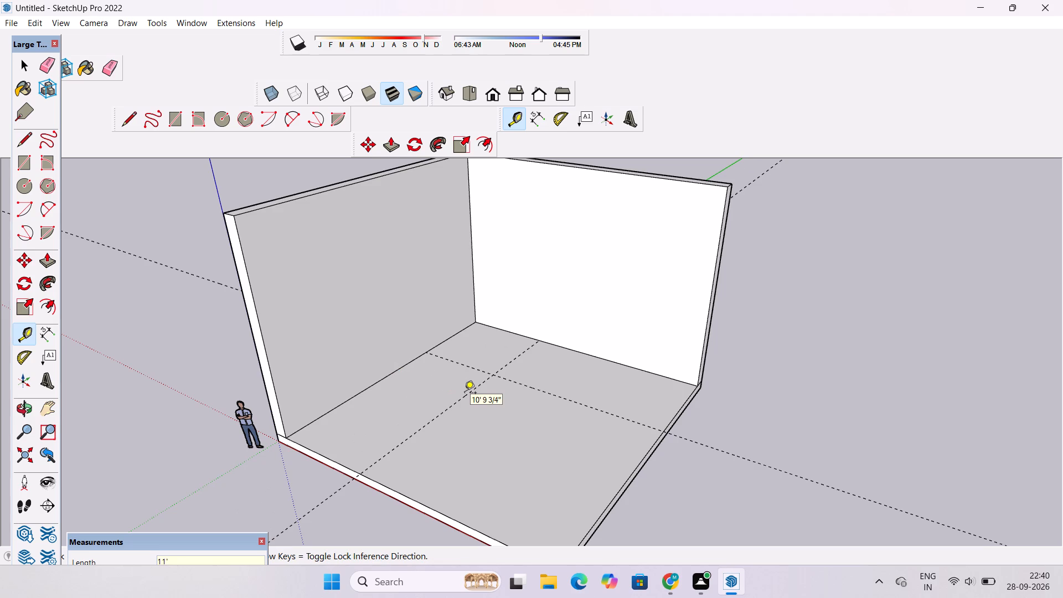
Draw two joined floor lines, each 22' 6" long, along the guides from their crossing to the slab's two open edges.
key("l")
left_click(360, 475)
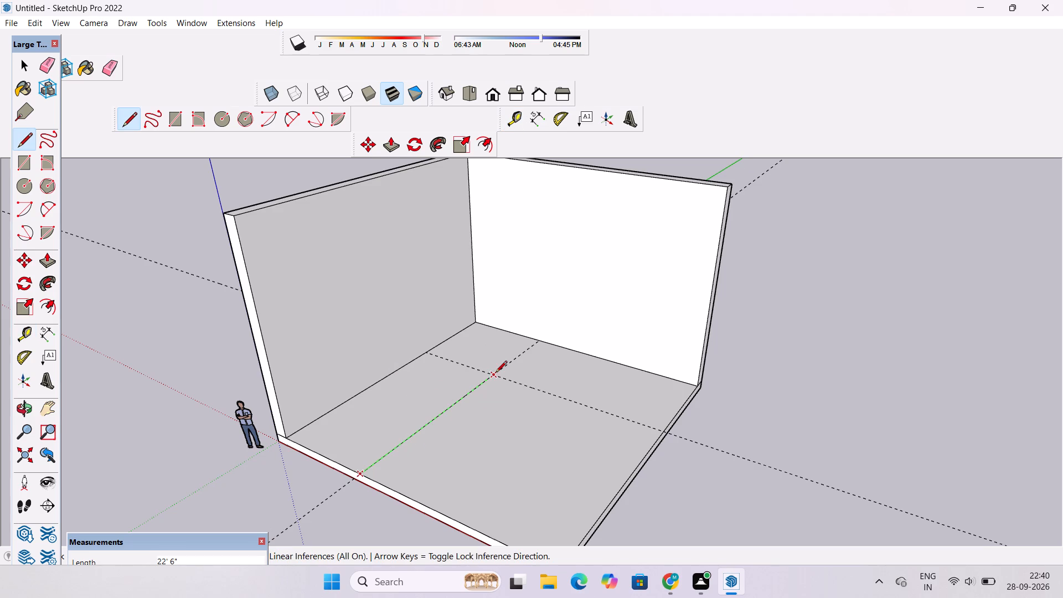
left_click(496, 374)
left_click(663, 432)
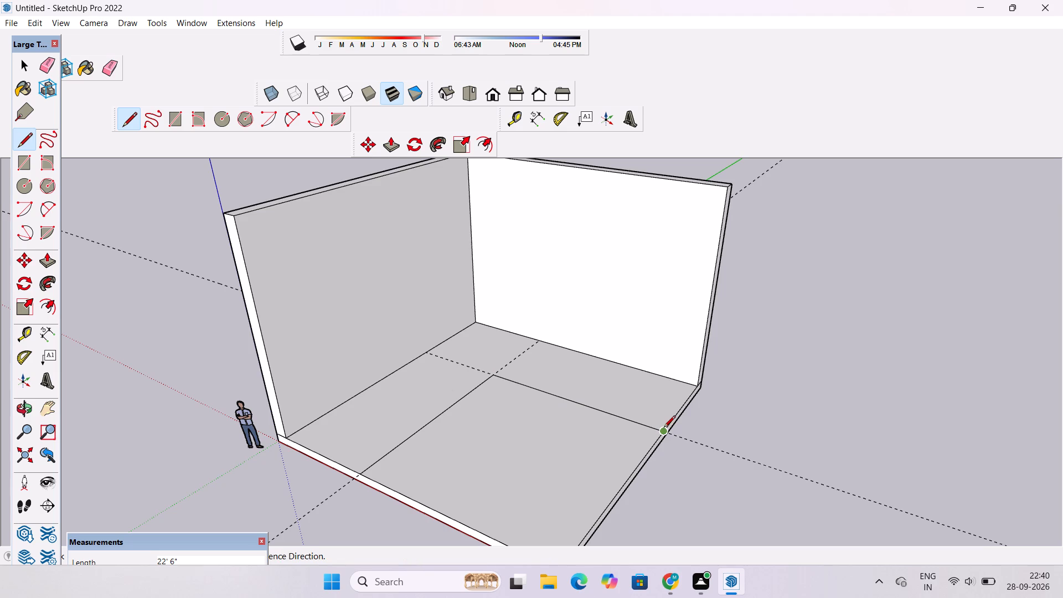
Erase both guides used to lay out the floor lines.
scroll(664, 428, "up", 3)
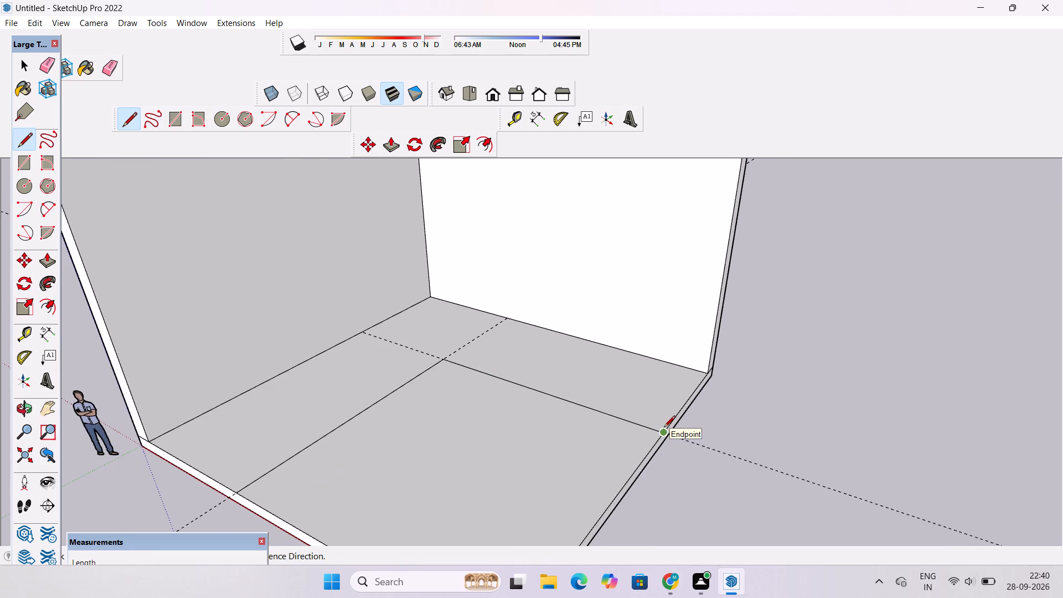
scroll(664, 428, "down", 3)
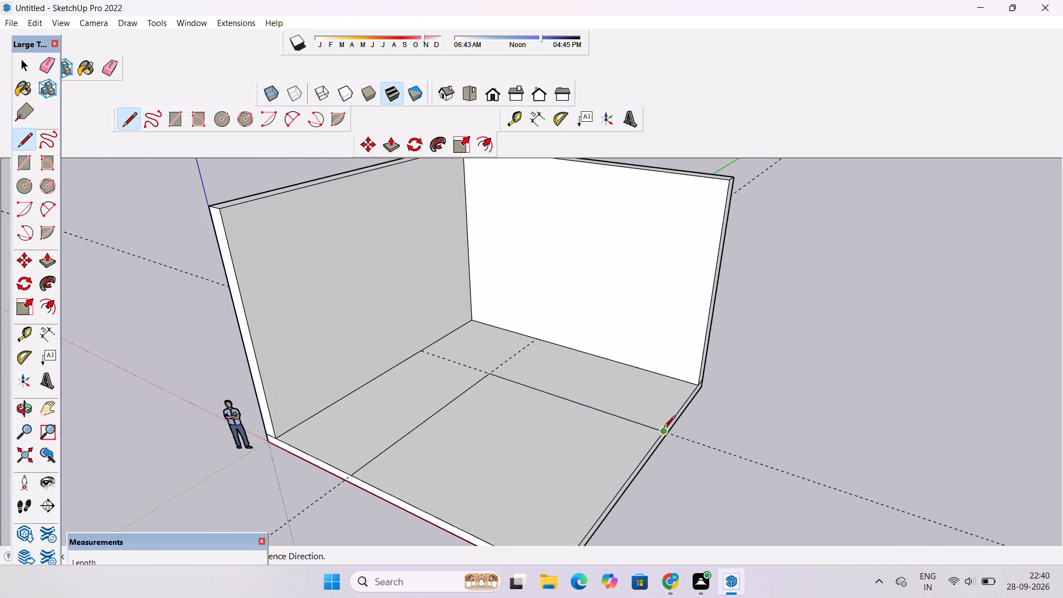
scroll(664, 428, "down", 4)
scroll(664, 427, "up", 2)
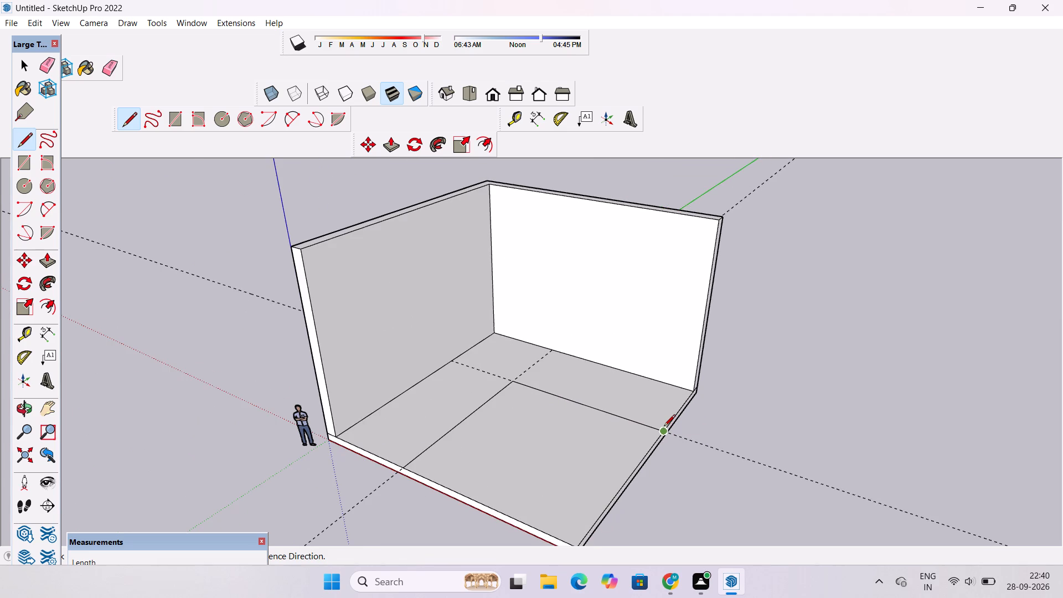
key("space")
type("e")
left_click_drag(218, 276, 220, 282)
left_click_drag(225, 274, 223, 300)
left_click_drag(318, 496, 344, 514)
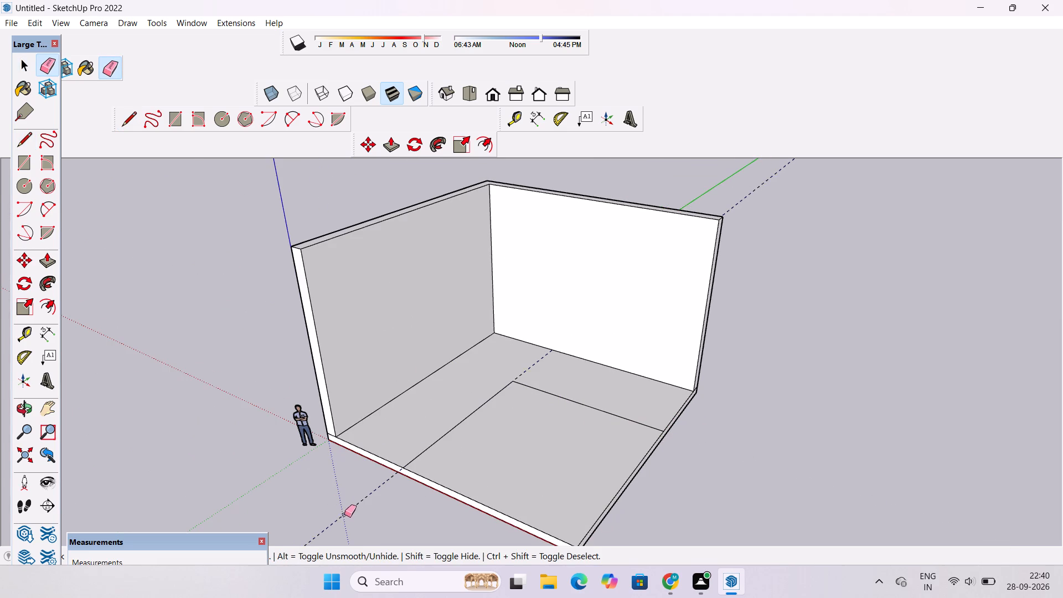
left_click_drag(344, 514, 349, 517)
key("space")
Examine the L-shaped floor strip, the square area it borders and both walls from several angles and distances.
key("o")
scroll(338, 514, "down", 4)
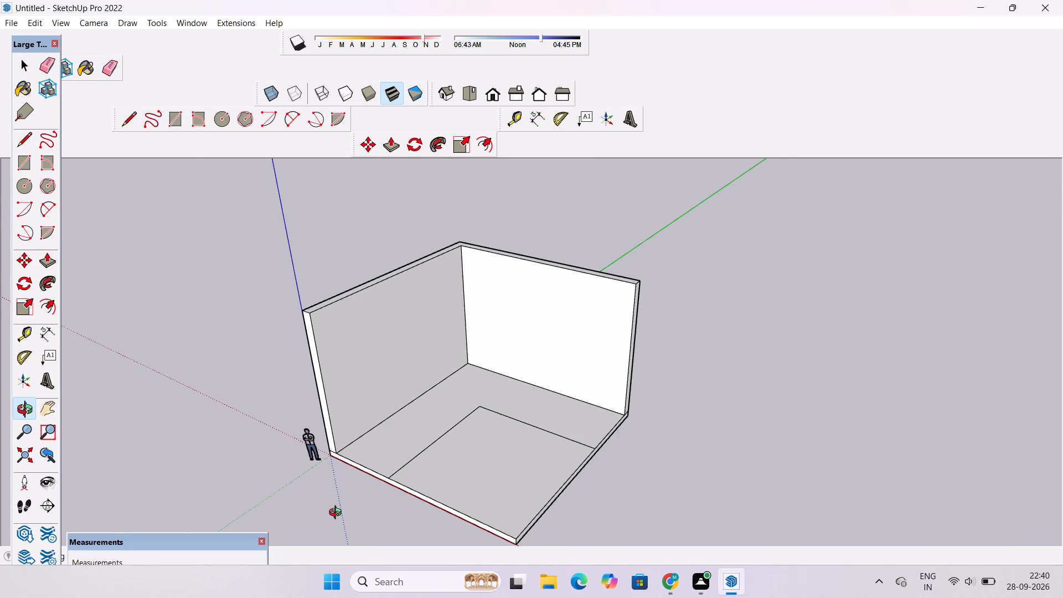
left_click_drag(338, 514, 355, 478, "shift")
scroll(355, 478, "up", 4)
scroll(355, 478, "down", 3)
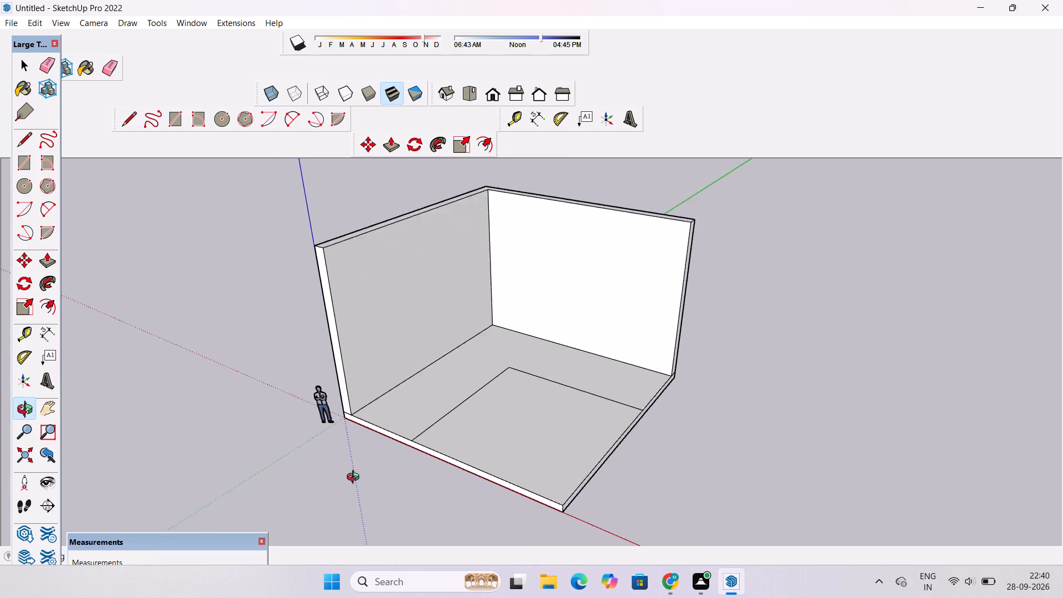
scroll(355, 478, "down", 1)
scroll(355, 478, "up", 2)
left_click_drag(355, 478, 376, 443, "shift")
scroll(405, 435, "up", 2)
left_click_drag(405, 435, 389, 475, "shift")
left_click_drag(389, 475, 401, 475)
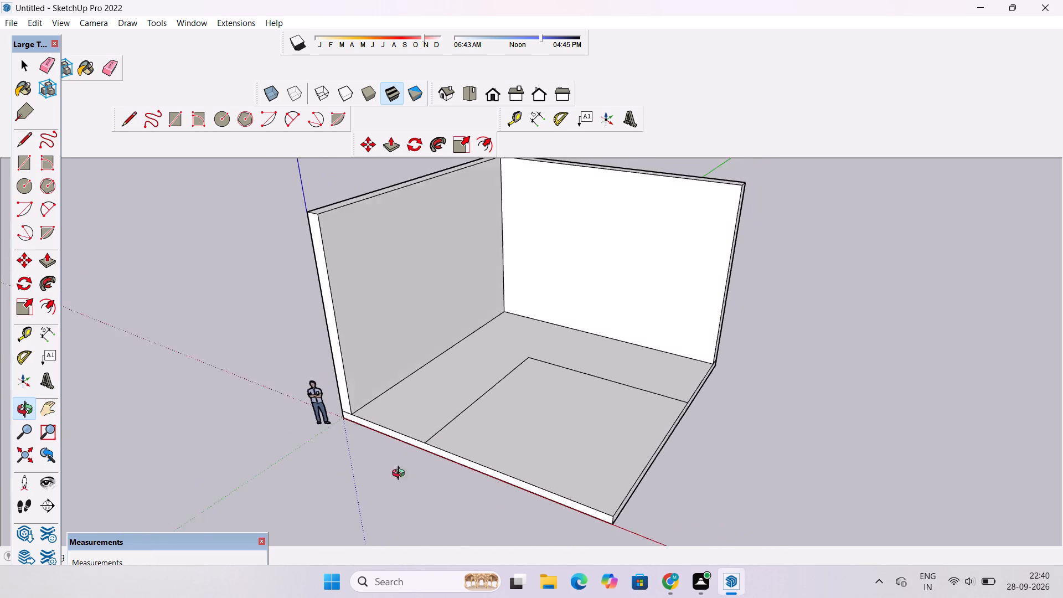
left_click_drag(401, 475, 441, 473)
left_click_drag(449, 462, 406, 464)
left_click_drag(419, 447, 358, 469, "shift")
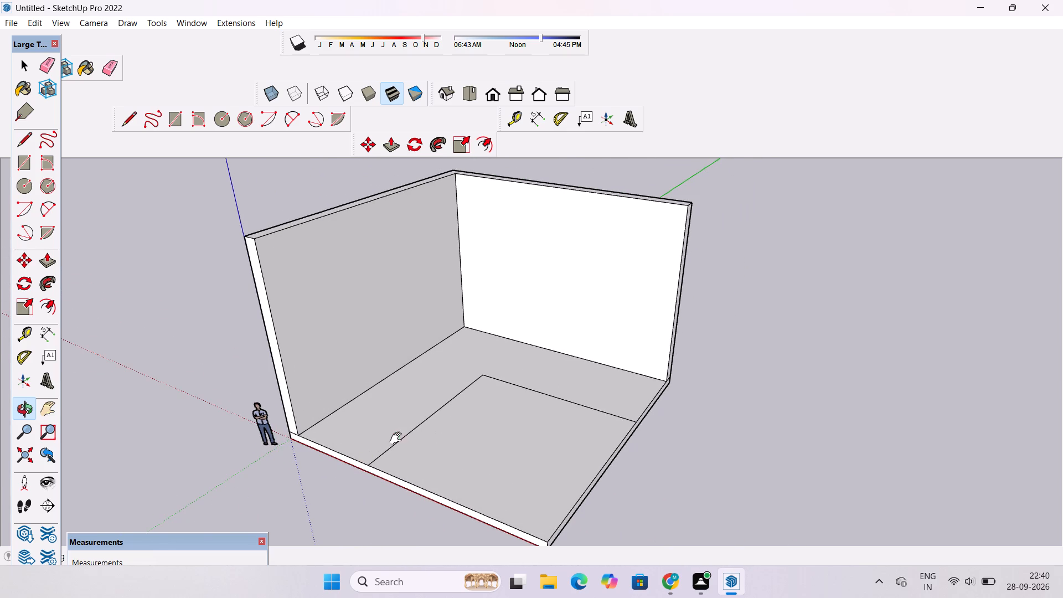
left_click_drag(398, 439, 394, 476, "shift")
left_click_drag(394, 477, 389, 434)
scroll(436, 442, "down", 3)
left_click_drag(436, 444, 429, 454, "shift")
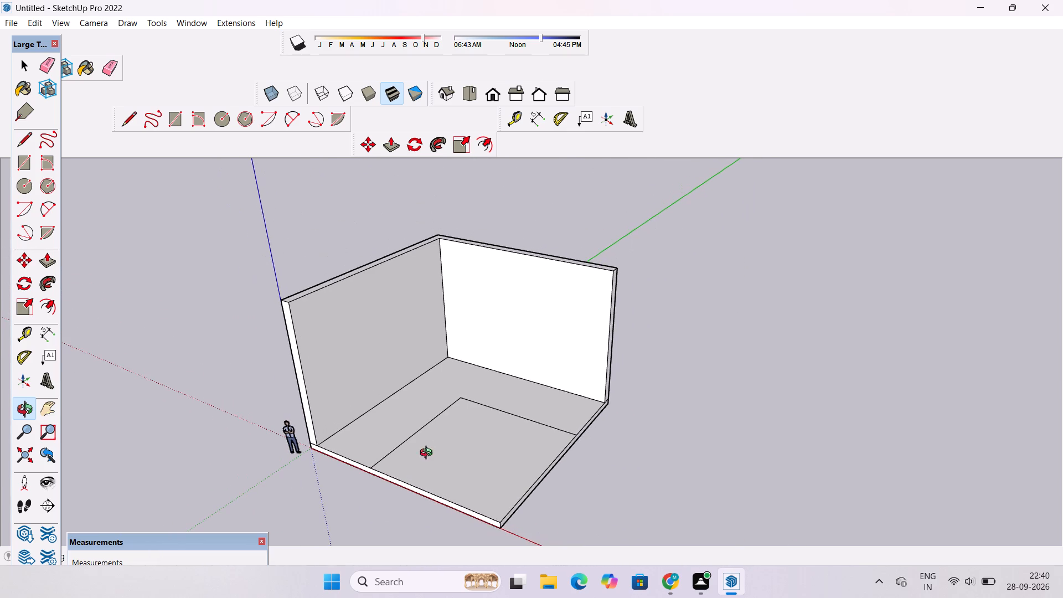
left_click_drag(422, 460, 419, 453)
left_click_drag(419, 453, 414, 460)
scroll(413, 460, "up", 1)
Place a guide on the floor 13' in from the slab's open side edge at the end of the white wall.
key("t")
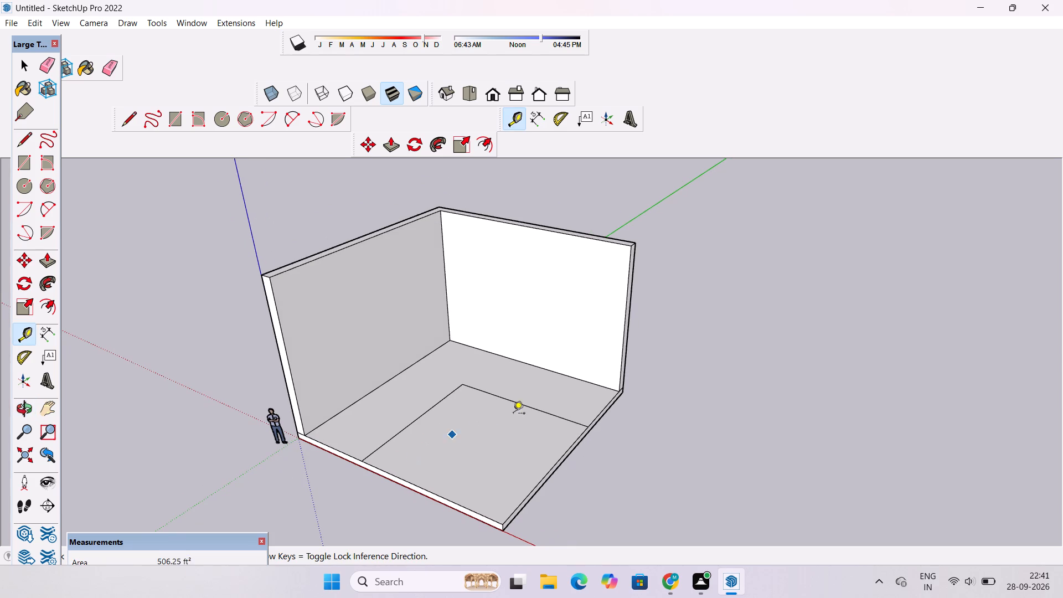
scroll(569, 410, "up", 3)
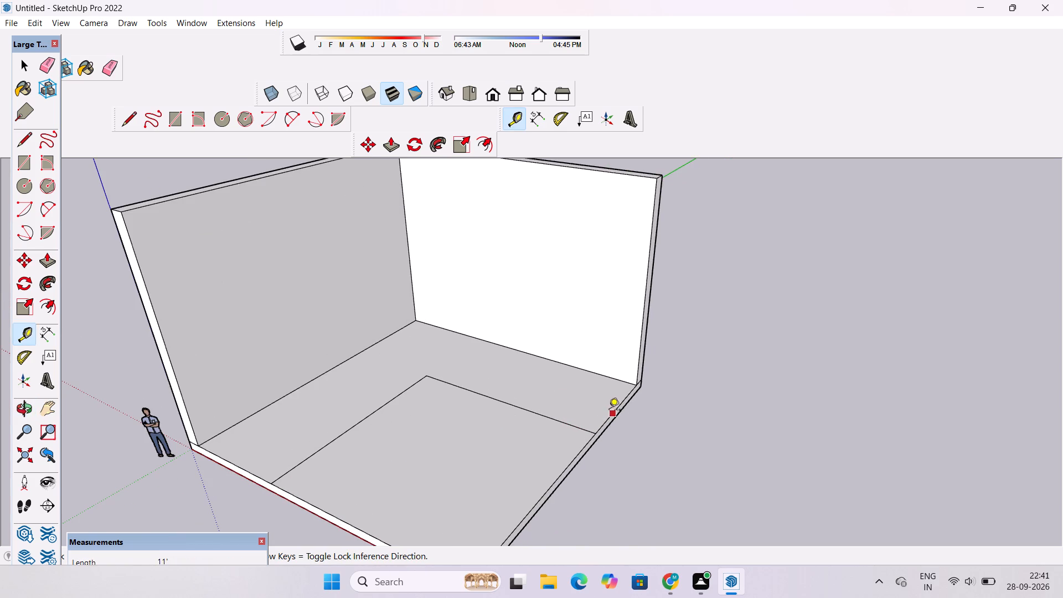
left_click(618, 407)
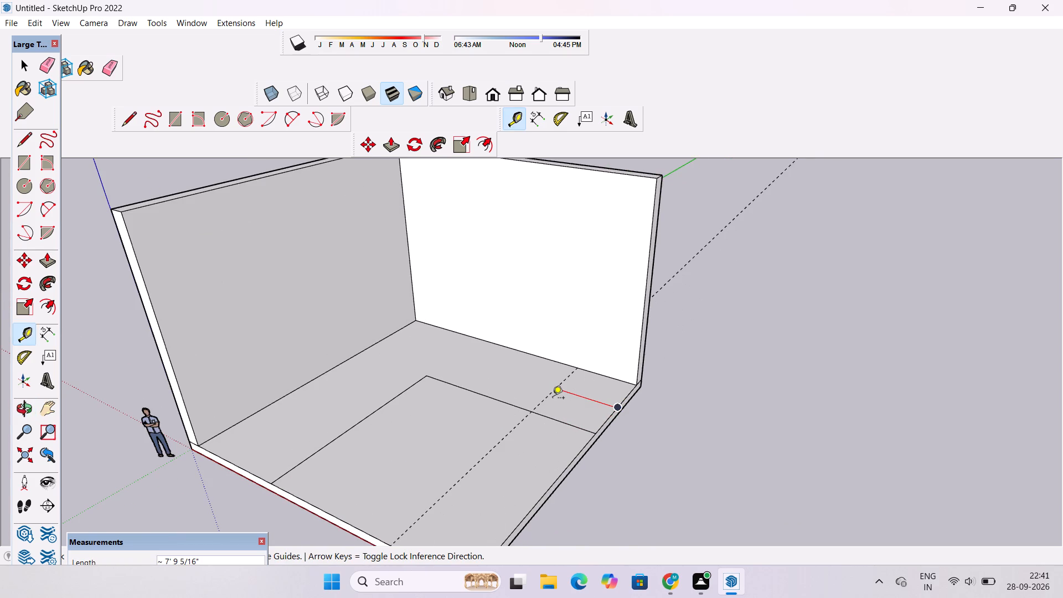
scroll(553, 399, "down", 1)
scroll(551, 398, "up", 3)
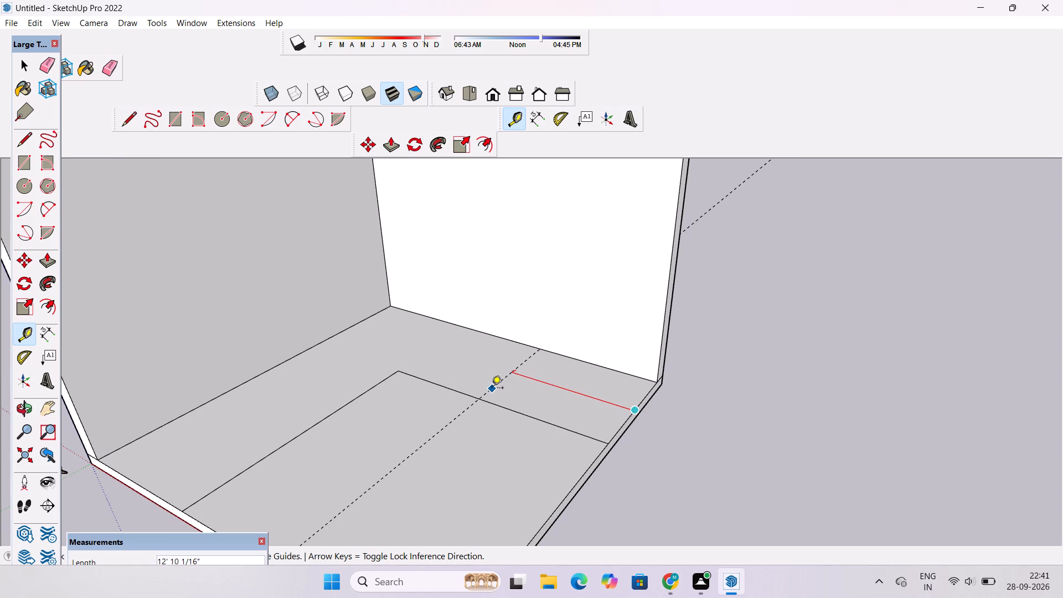
key("1")
key("3")
key("apostrophe")
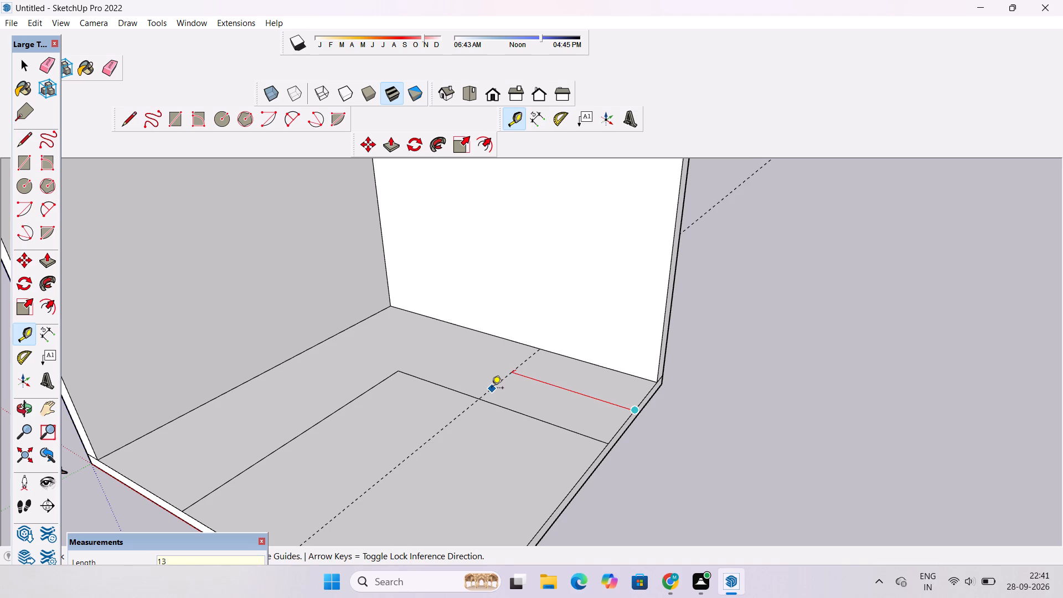
key("Return")
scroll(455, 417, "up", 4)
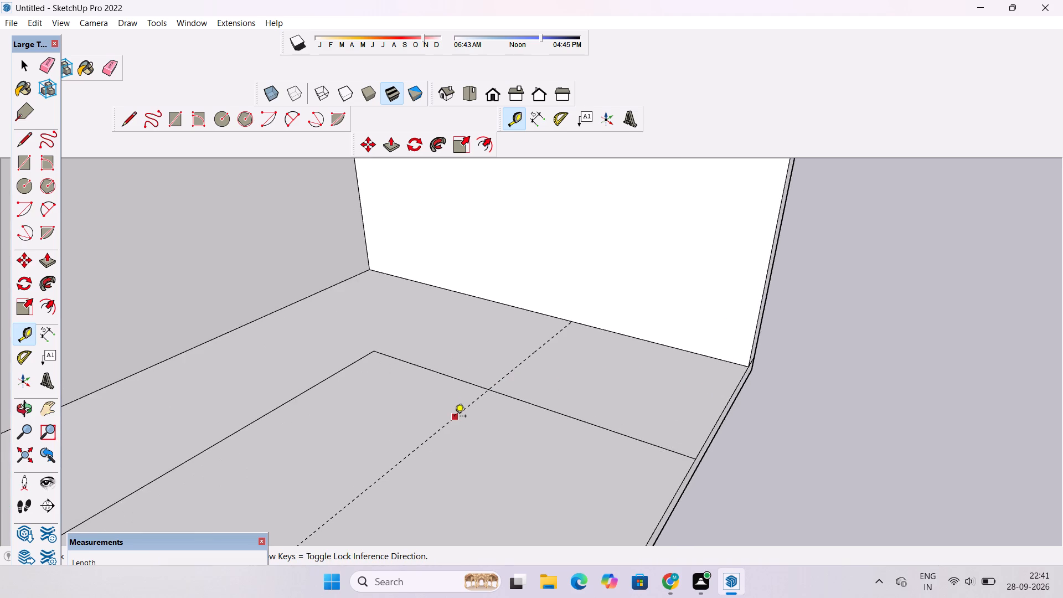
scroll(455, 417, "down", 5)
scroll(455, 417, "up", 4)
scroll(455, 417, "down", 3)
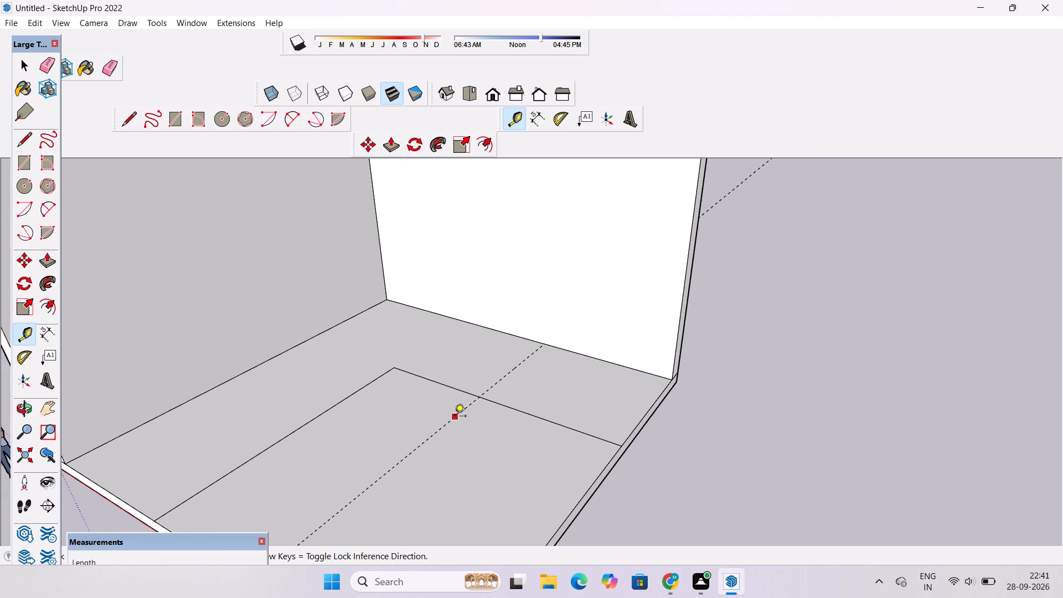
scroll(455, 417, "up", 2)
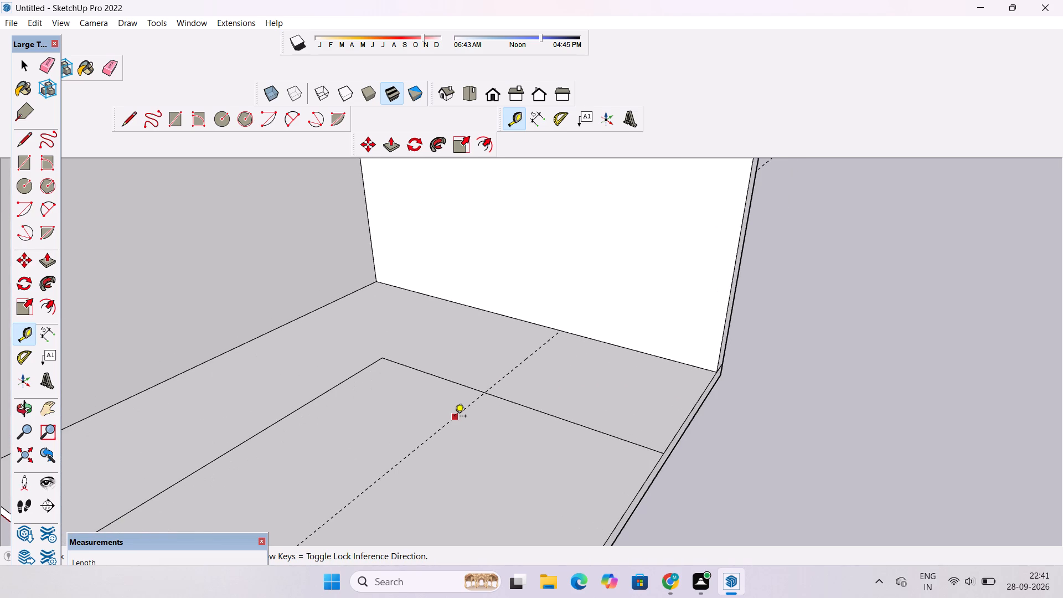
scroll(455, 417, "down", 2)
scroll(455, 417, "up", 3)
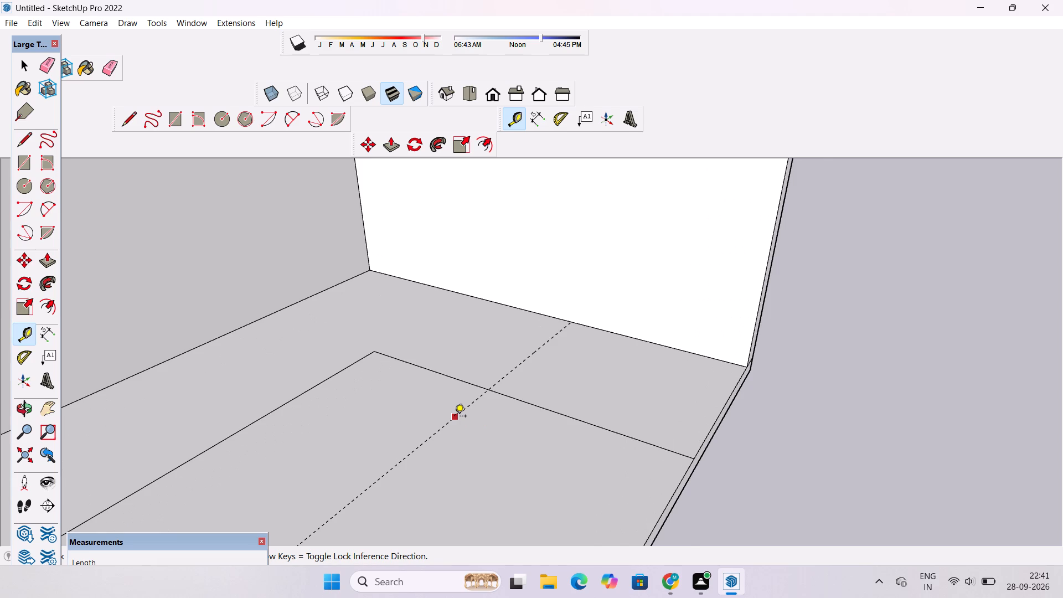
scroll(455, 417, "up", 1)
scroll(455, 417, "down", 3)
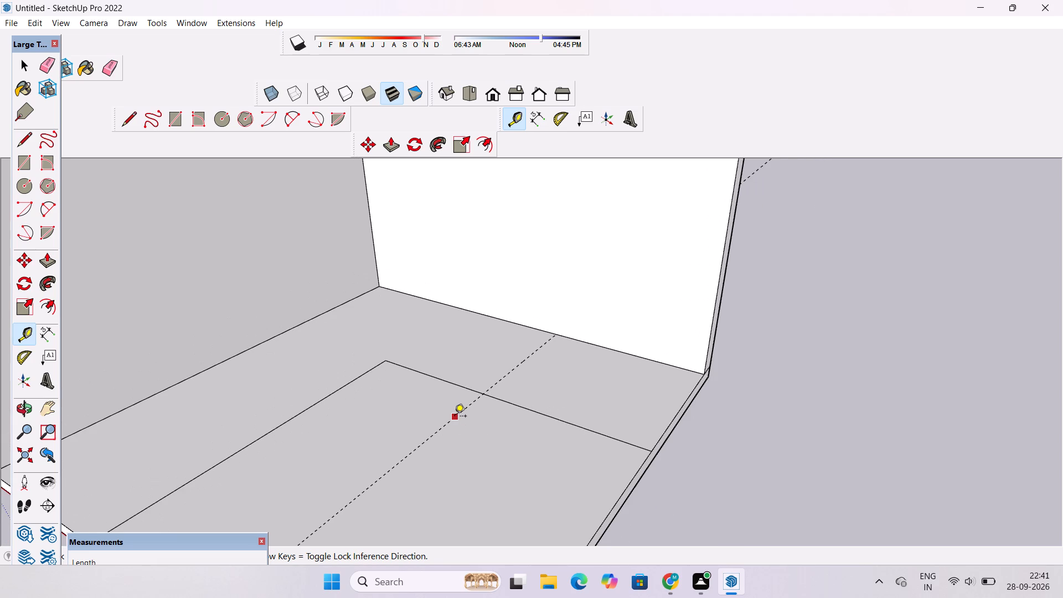
Draw an 11' line along the guide from the white wall's base to the floor line parallel to that wall.
scroll(455, 417, "down", 5)
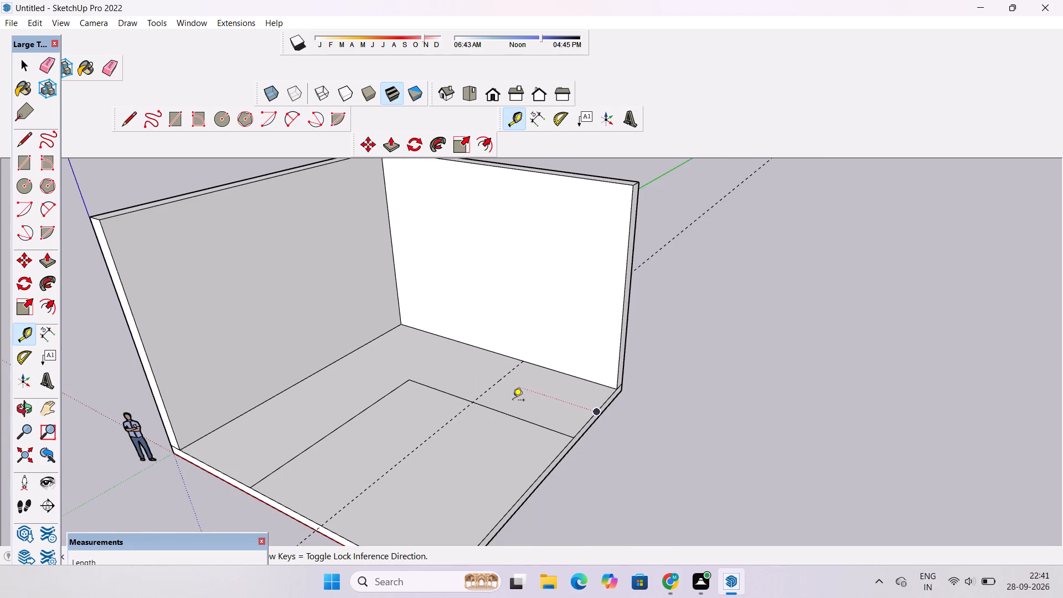
scroll(503, 406, "down", 2)
scroll(447, 402, "up", 7)
key("l")
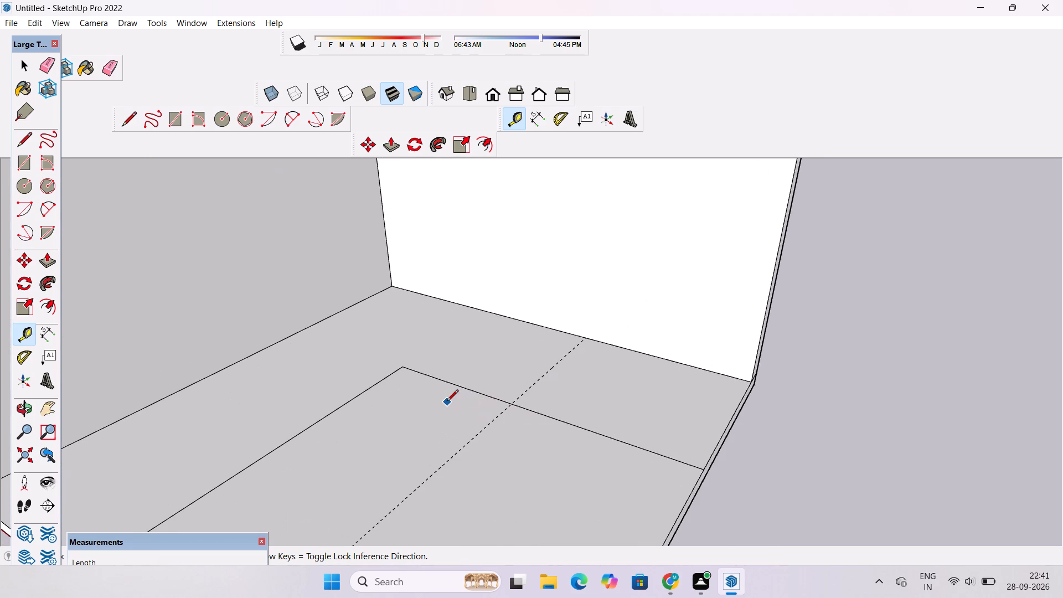
scroll(585, 340, "up", 2)
left_click(584, 340)
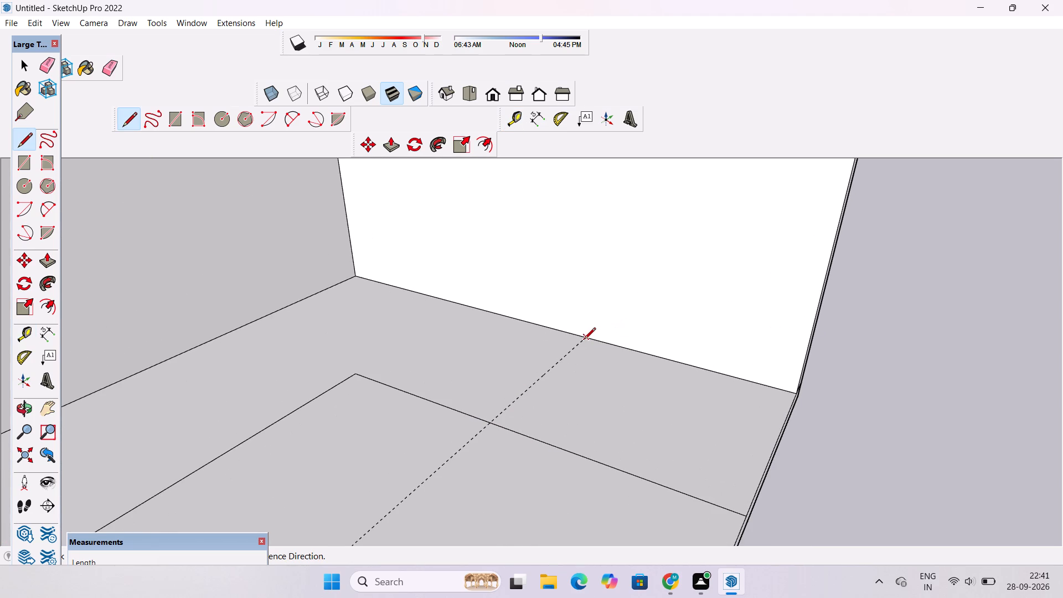
left_click(490, 424)
Erase the remaining guide that runs across the floor and out beyond the white wall.
key("space")
type("e")
scroll(490, 424, "down", 11)
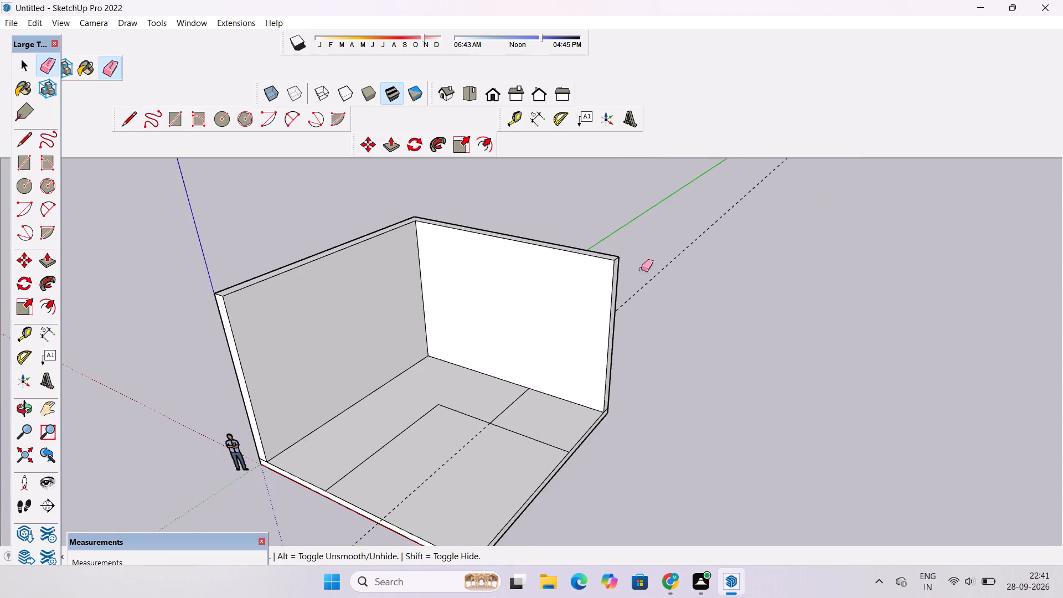
left_click_drag(654, 260, 661, 275)
Examine the divided floor strip and both walls from several angles and distances.
key("o")
scroll(595, 349, "up", 3)
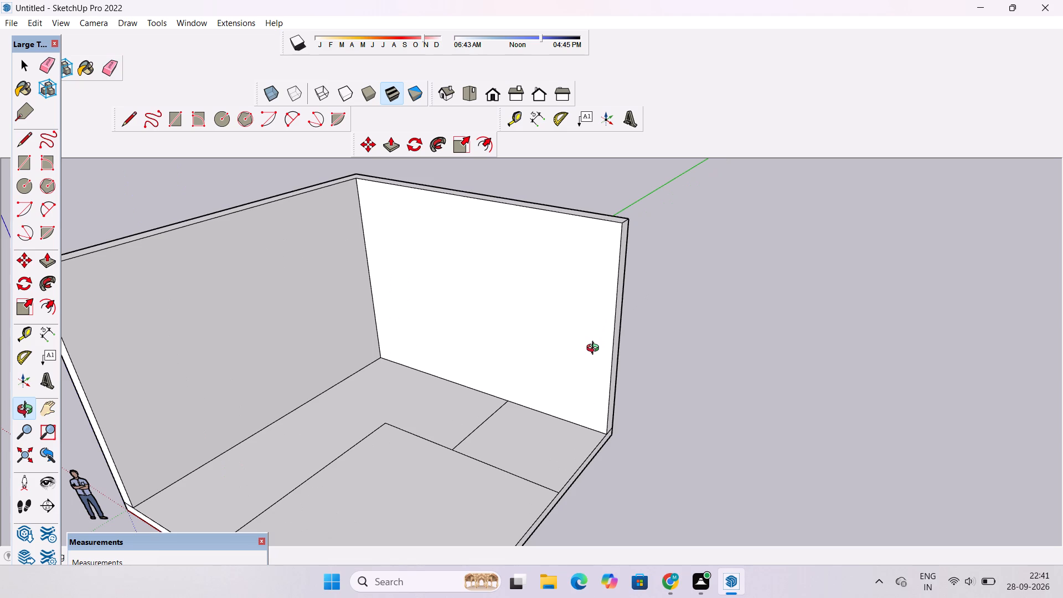
scroll(595, 349, "up", 1)
scroll(595, 349, "down", 1)
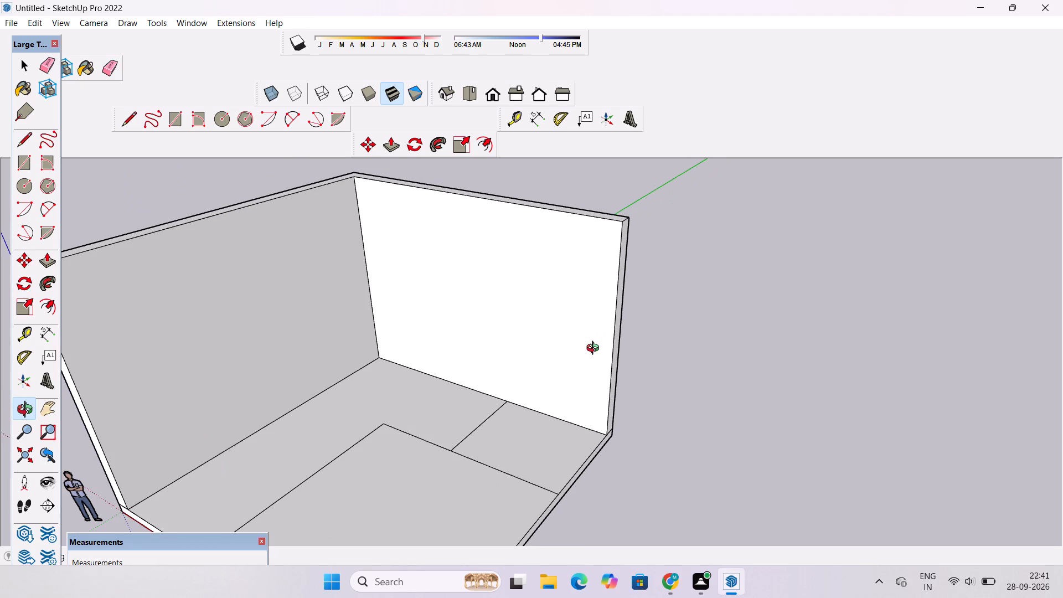
scroll(595, 349, "down", 1)
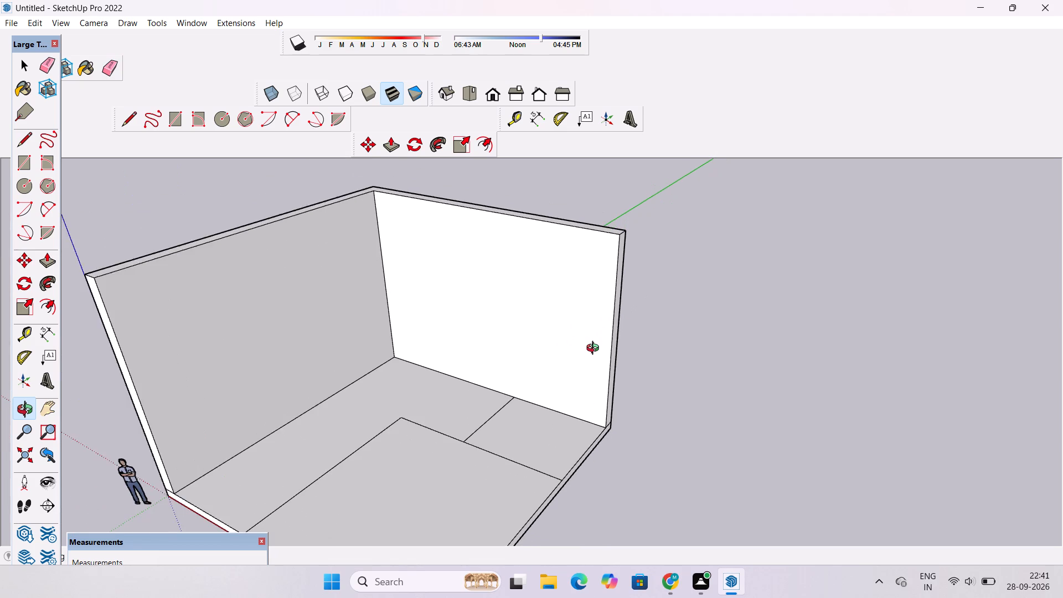
scroll(595, 349, "down", 1)
left_click_drag(595, 348, 588, 359)
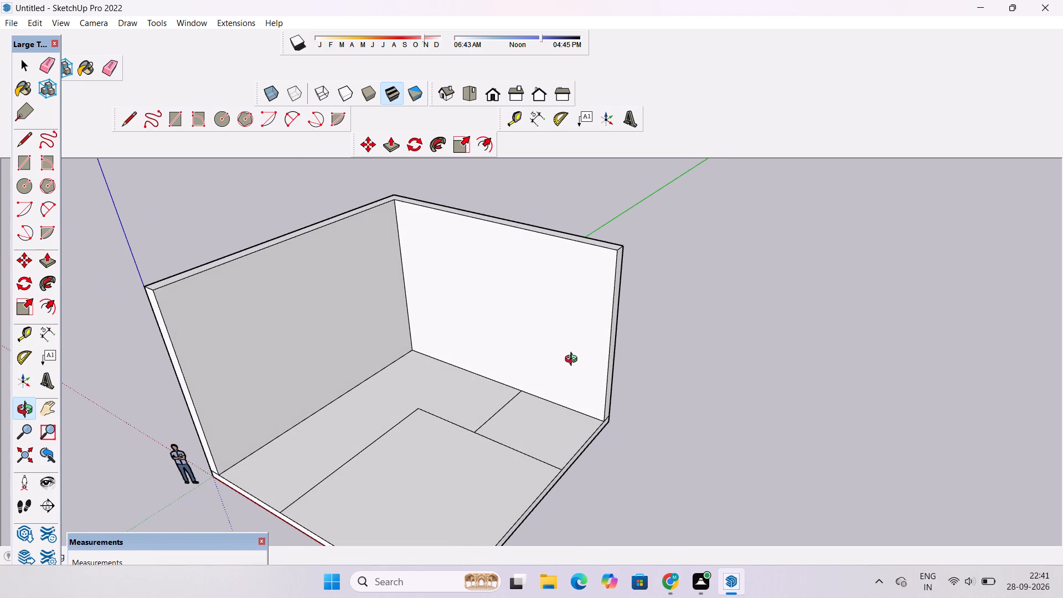
scroll(574, 360, "down", 2)
left_click_drag(556, 367, 567, 344, "shift")
left_click_drag(564, 382, 559, 400)
scroll(536, 389, "up", 2)
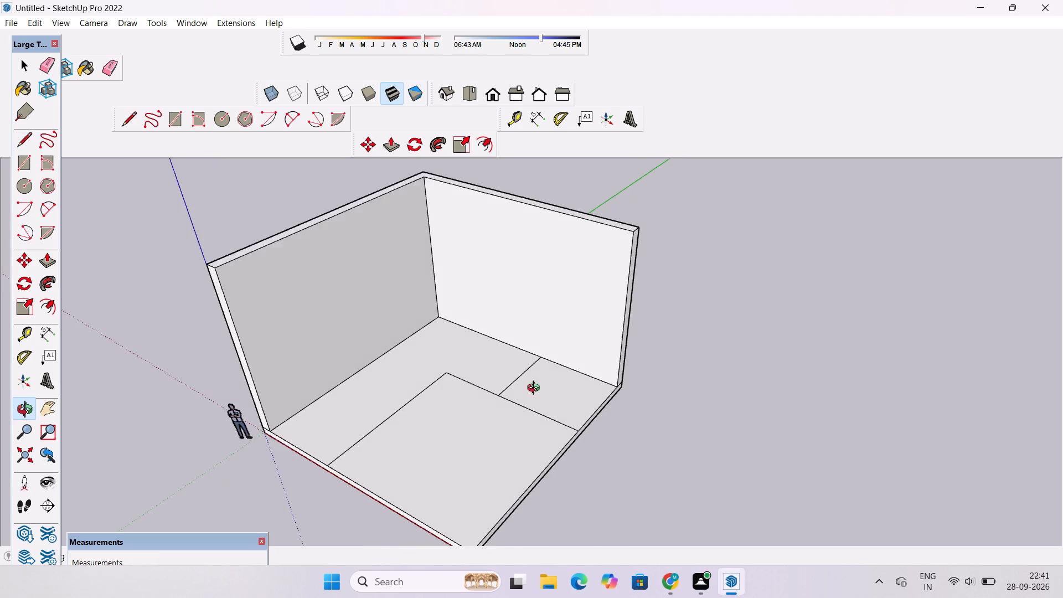
left_click_drag(538, 388, 545, 393, "shift")
left_click_drag(546, 394, 533, 371)
left_click_drag(533, 371, 539, 384, "shift")
left_click(541, 389)
left_click_drag(537, 385, 573, 399)
left_click_drag(549, 413, 555, 400, "shift")
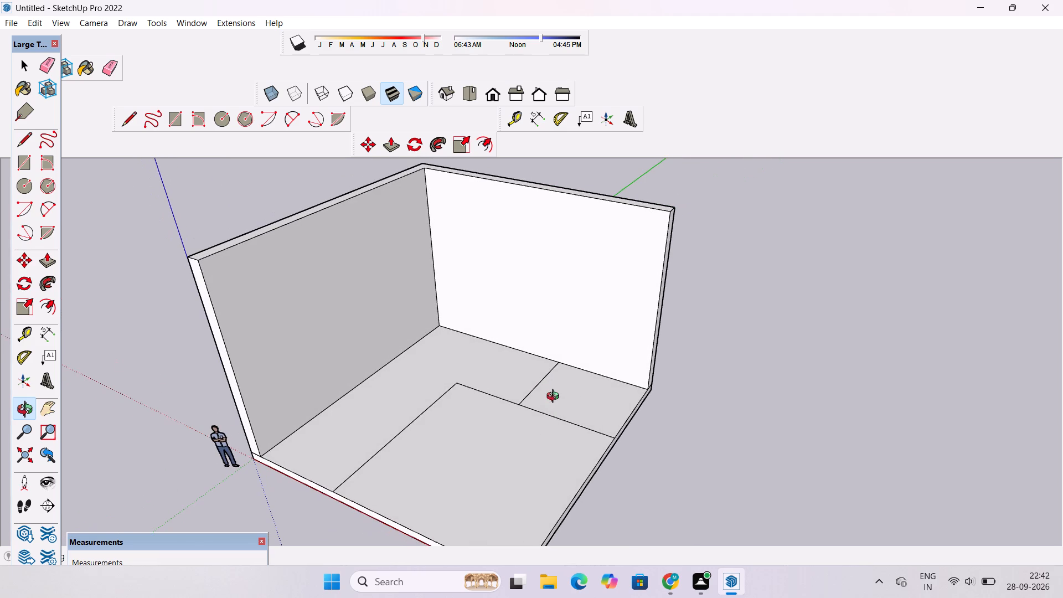
Undo the guide erasure, the 11' floor line and the 13' guide.
key("ctrl+z")
key("ctrl+z")
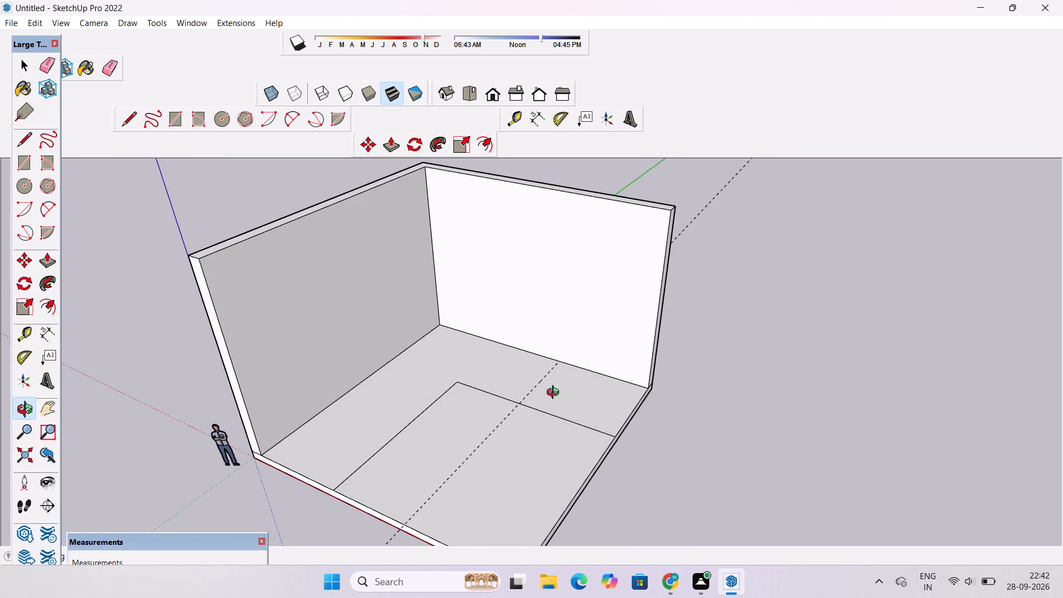
key("ctrl+z")
left_click(555, 393)
Place a guide on the floor 16' in from the slab's open side edge at the end of the white wall.
key("t")
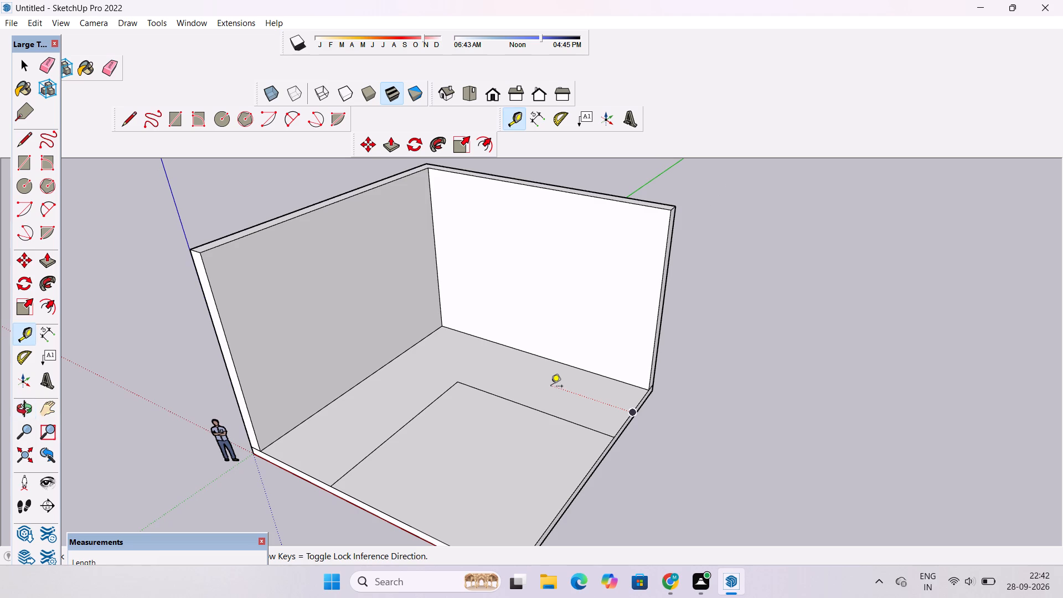
scroll(551, 386, "down", 5)
scroll(566, 393, "up", 4)
left_click(618, 407)
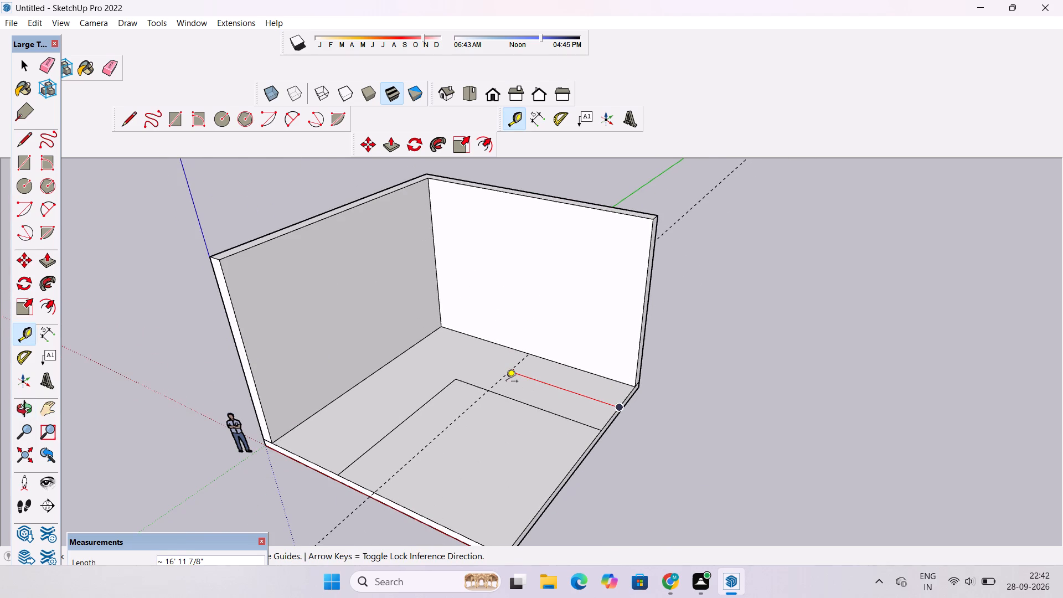
scroll(507, 382, "up", 3)
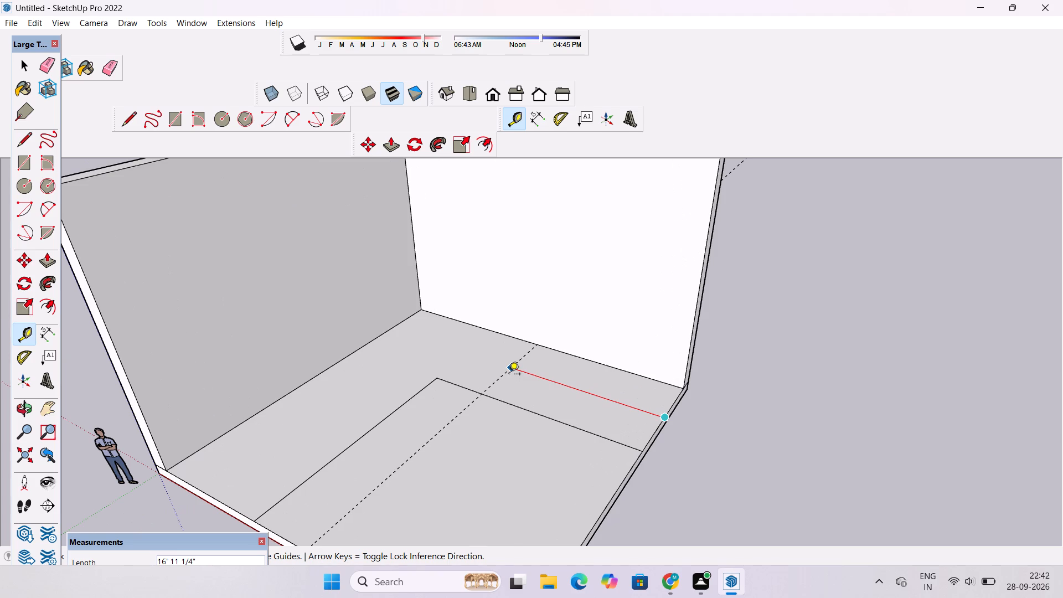
type("16'")
key("Return")
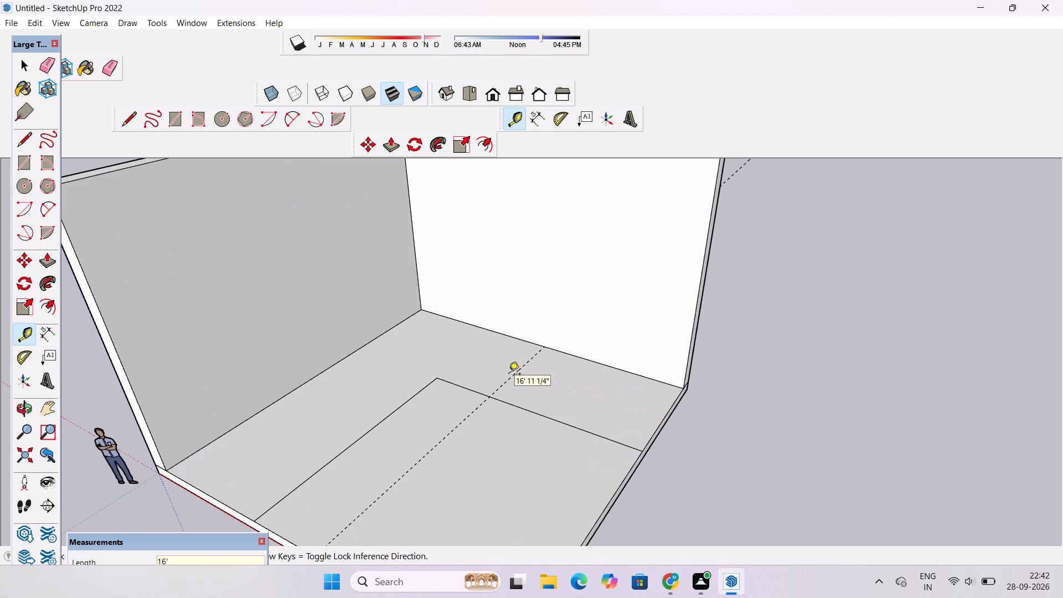
Draw an 11' line along the guide from the floor line parallel to the white wall to that wall's base.
key("l")
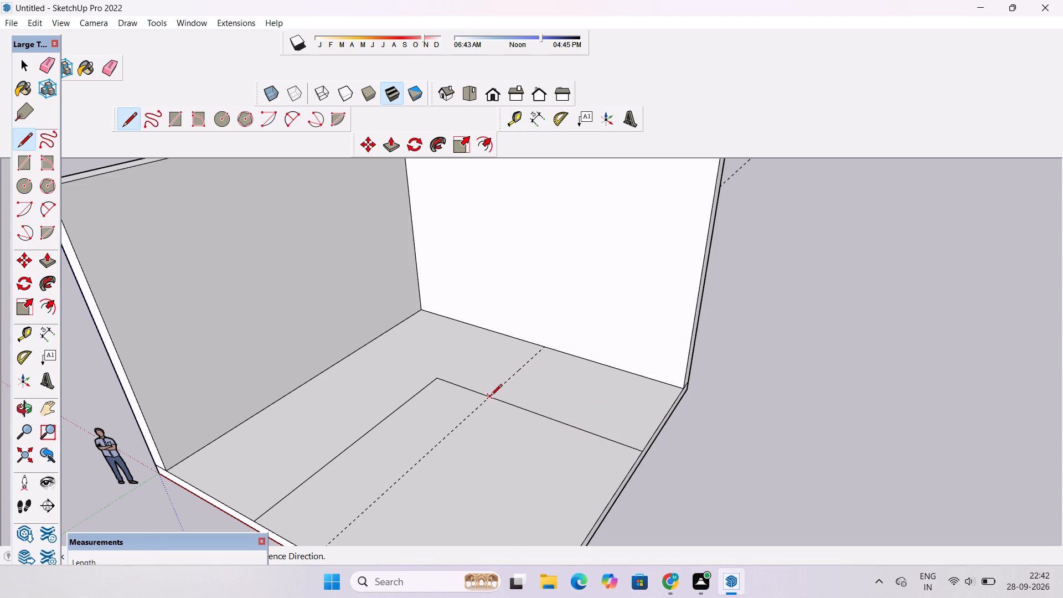
left_click(491, 396)
left_click(545, 344)
key("space")
Erase the remaining guide that crosses the floor.
type("e")
left_click(469, 418)
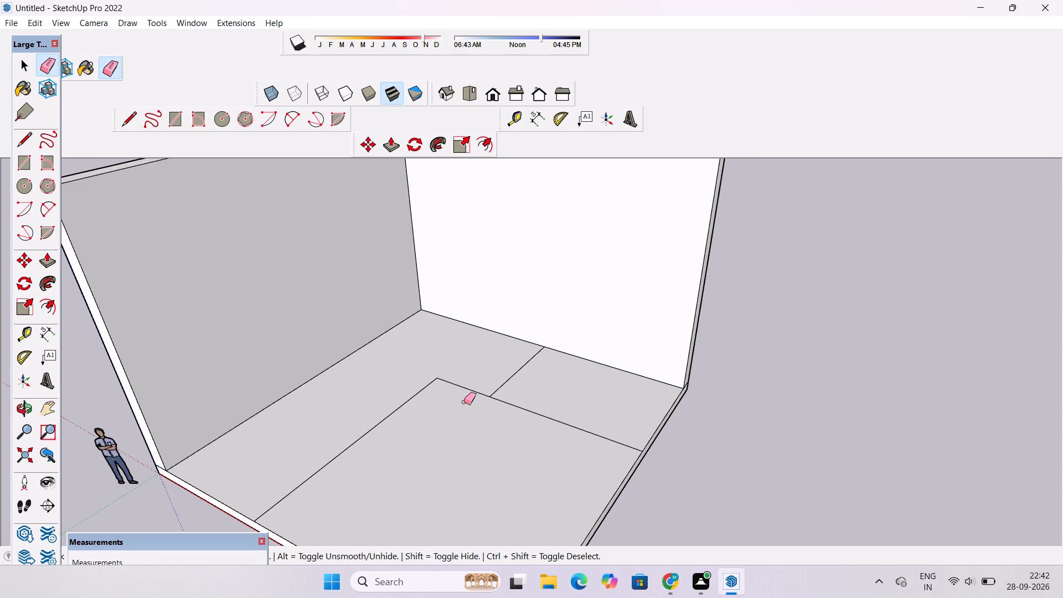
Examine the floor zones and both walls from several angles, turning to face the wall beside the standing figure.
key("o")
scroll(464, 402, "down", 3)
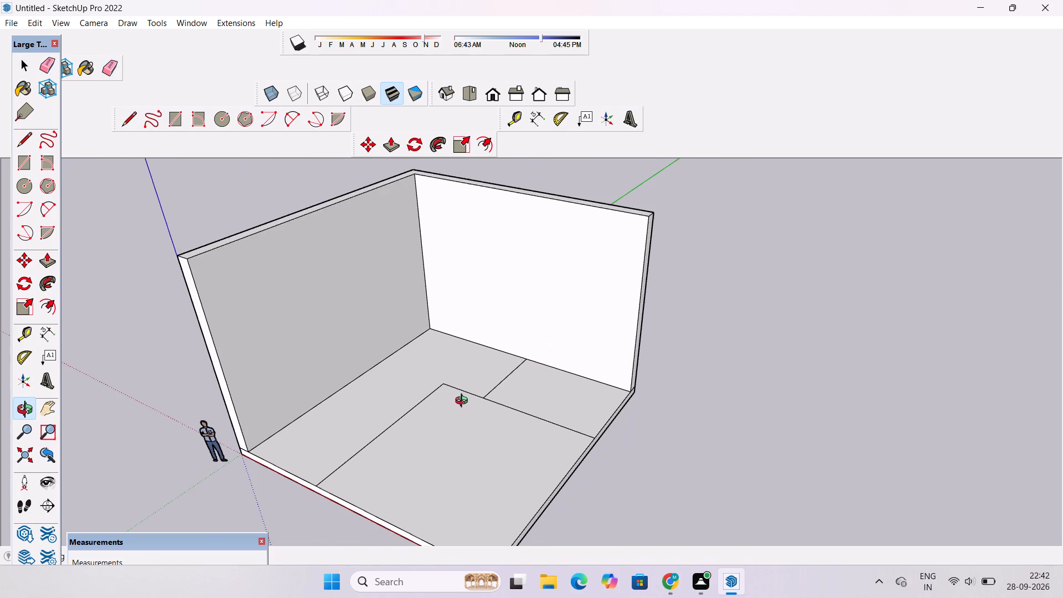
scroll(464, 402, "down", 3)
scroll(464, 402, "up", 4)
left_click_drag(464, 402, 500, 370, "shift")
left_click_drag(500, 370, 502, 379)
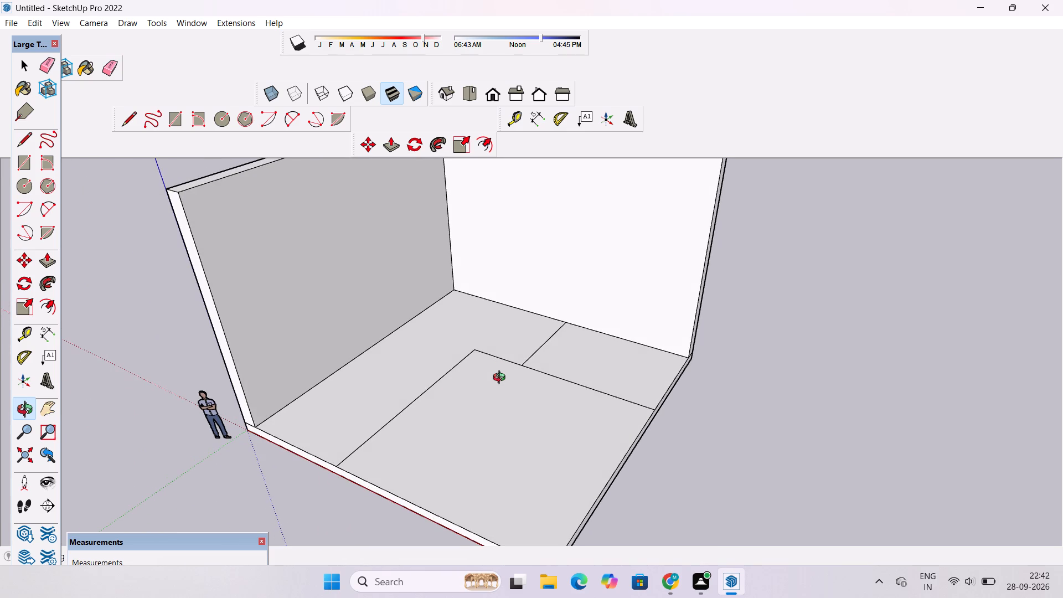
left_click_drag(502, 379, 509, 396, "shift")
left_click_drag(510, 396, 498, 358)
left_click_drag(498, 358, 509, 389, "shift")
left_click_drag(507, 389, 317, 395)
left_click_drag(386, 381, 400, 417)
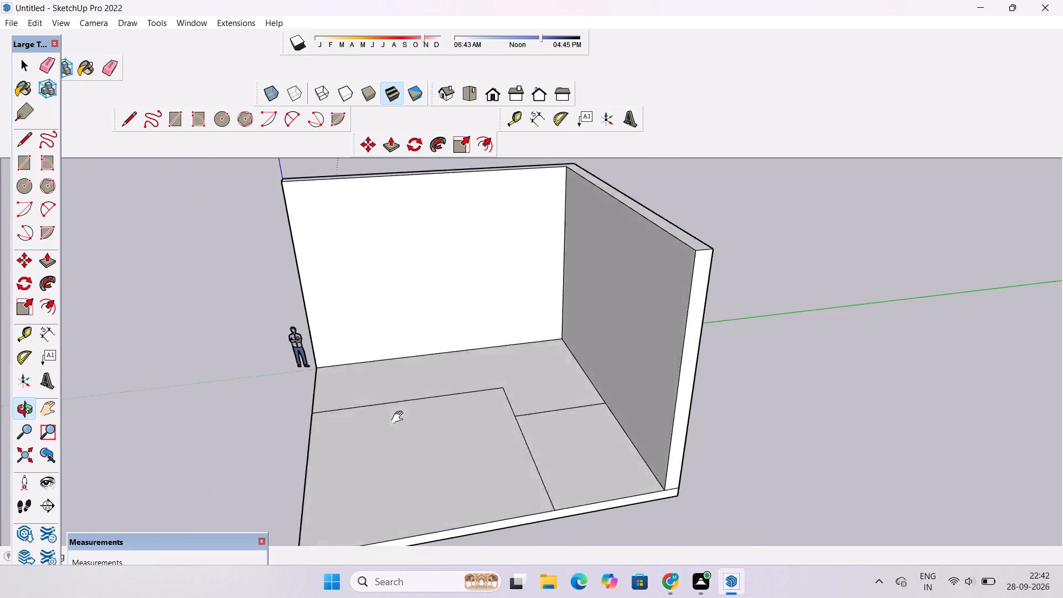
left_click_drag(400, 417, 401, 427)
left_click_drag(408, 434, 416, 375)
left_click_drag(416, 375, 424, 408, "shift")
left_click_drag(425, 409, 426, 426, "shift")
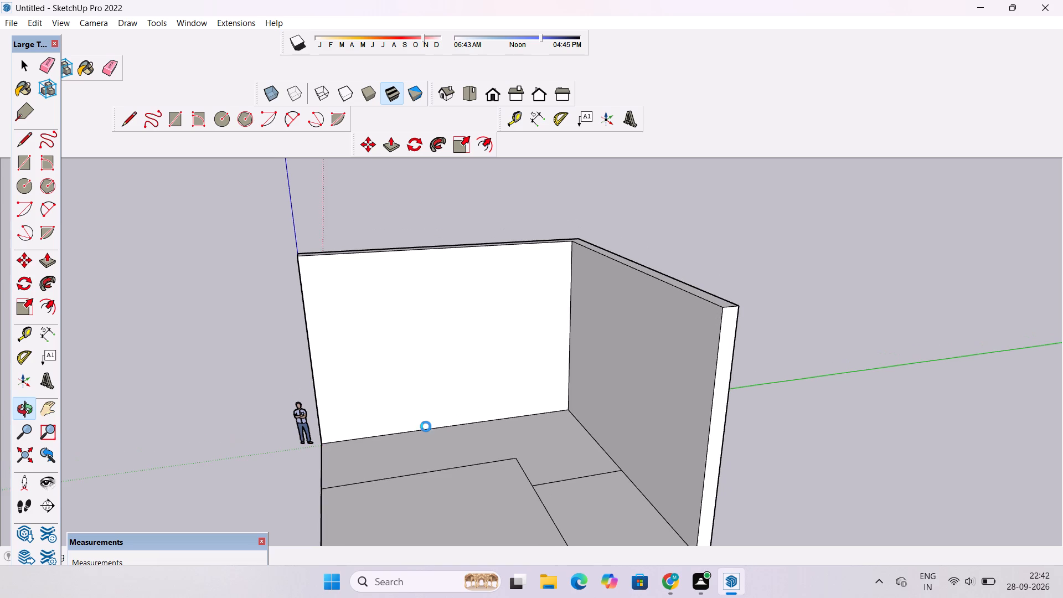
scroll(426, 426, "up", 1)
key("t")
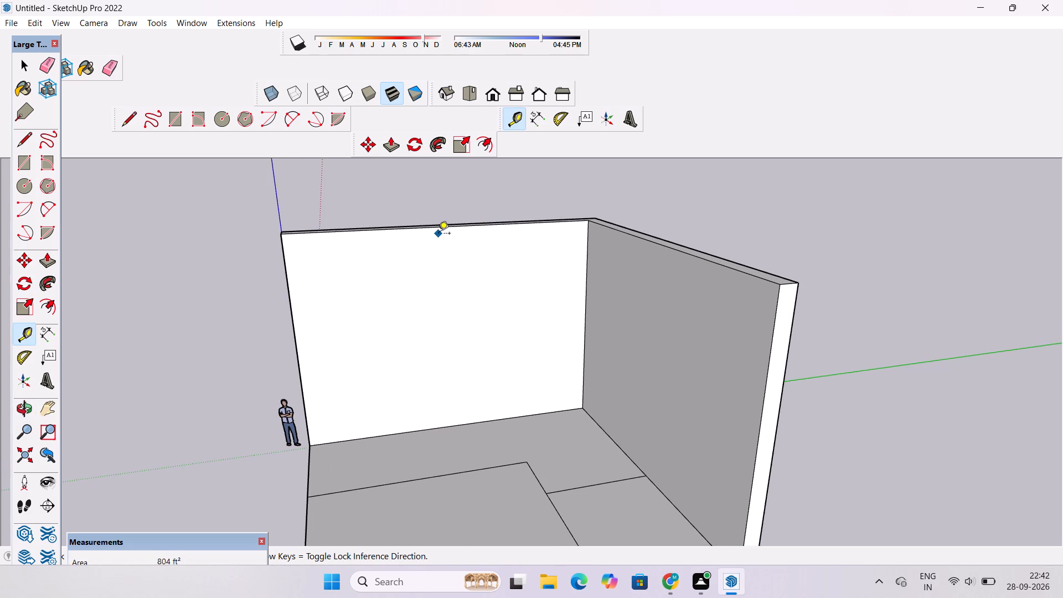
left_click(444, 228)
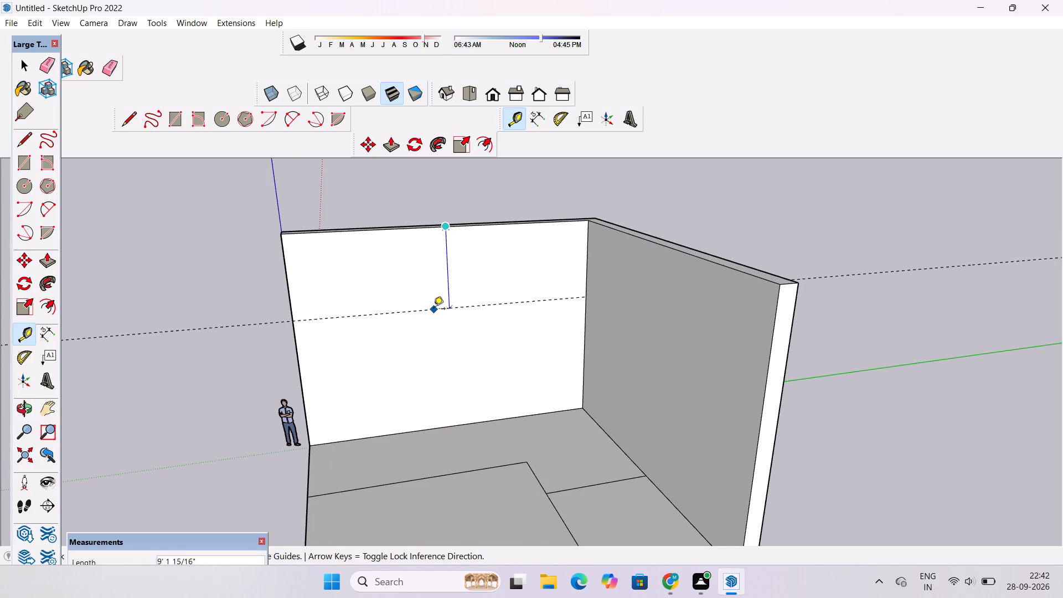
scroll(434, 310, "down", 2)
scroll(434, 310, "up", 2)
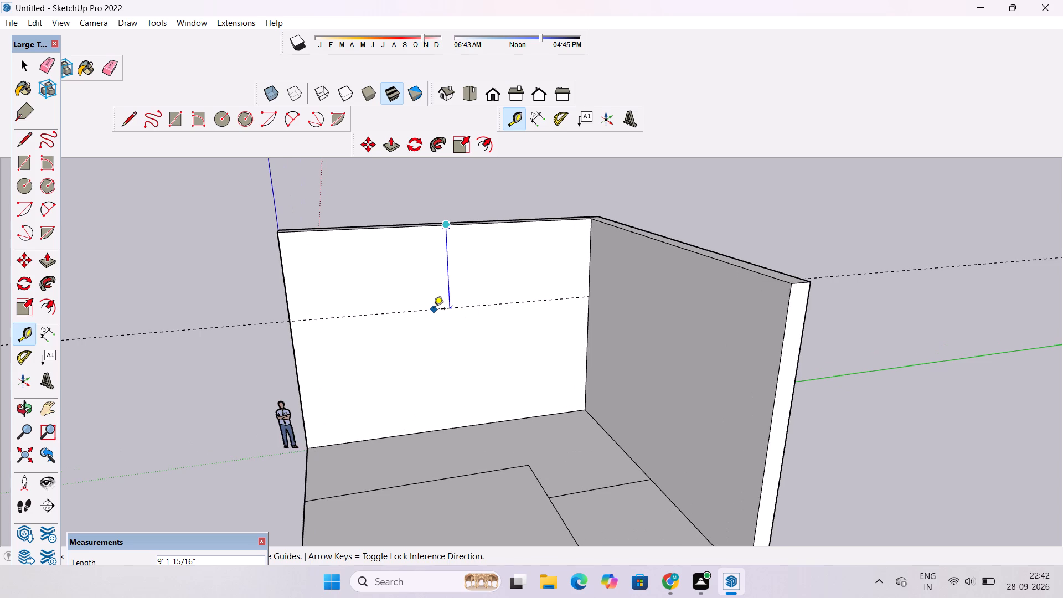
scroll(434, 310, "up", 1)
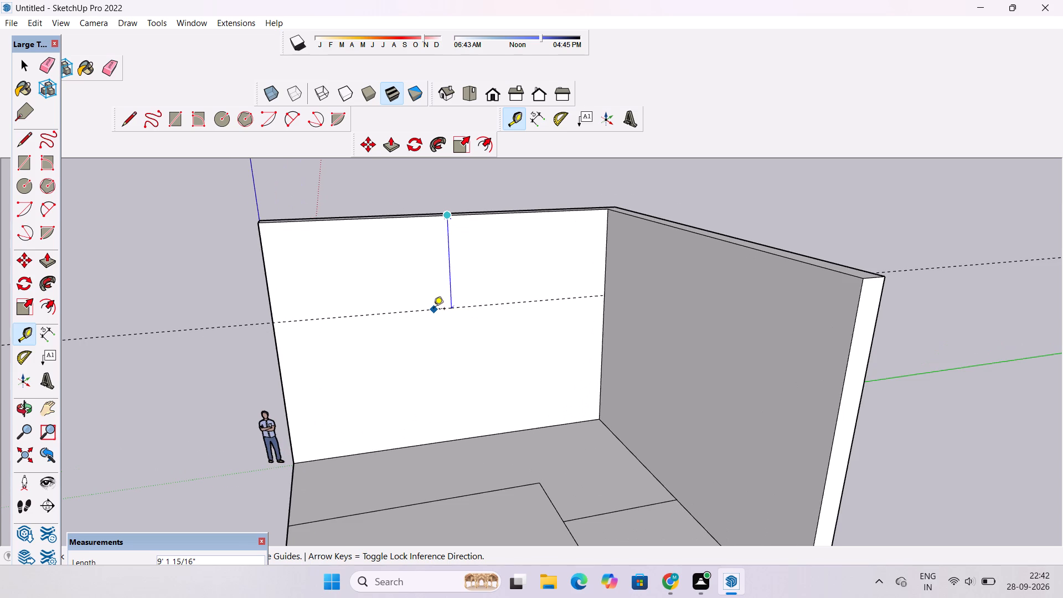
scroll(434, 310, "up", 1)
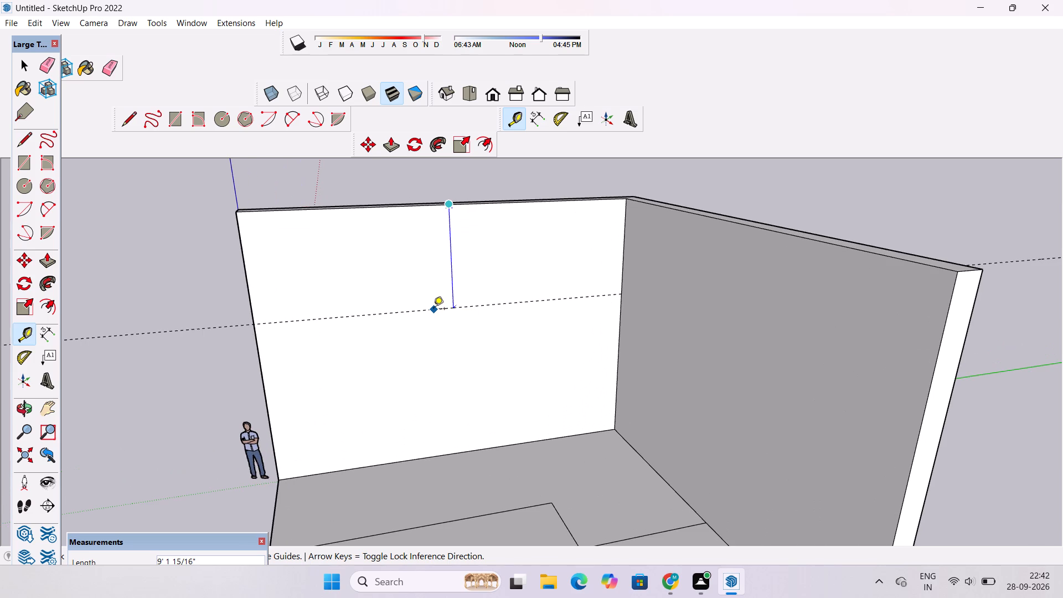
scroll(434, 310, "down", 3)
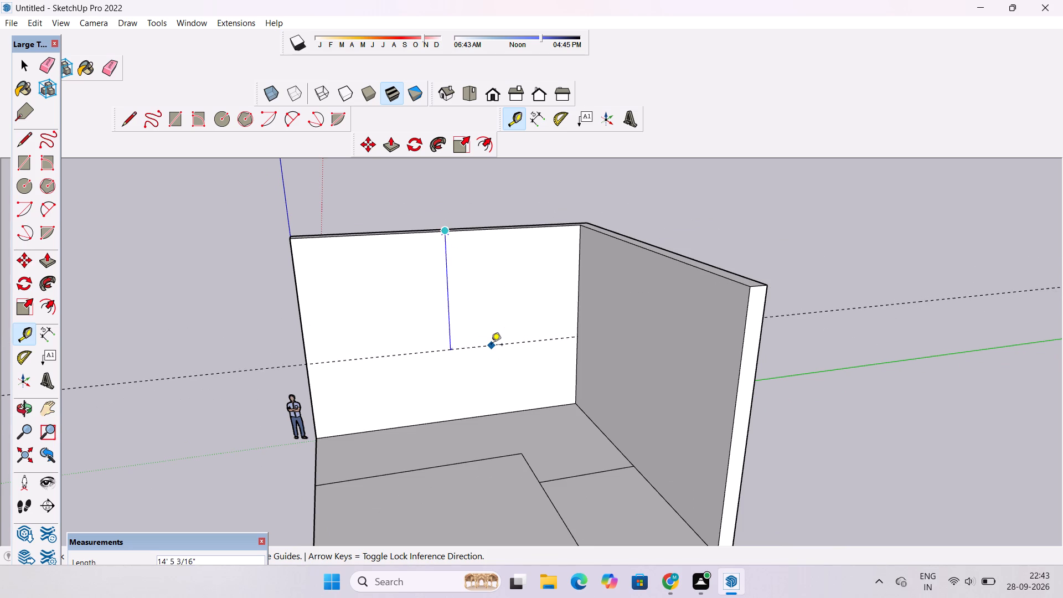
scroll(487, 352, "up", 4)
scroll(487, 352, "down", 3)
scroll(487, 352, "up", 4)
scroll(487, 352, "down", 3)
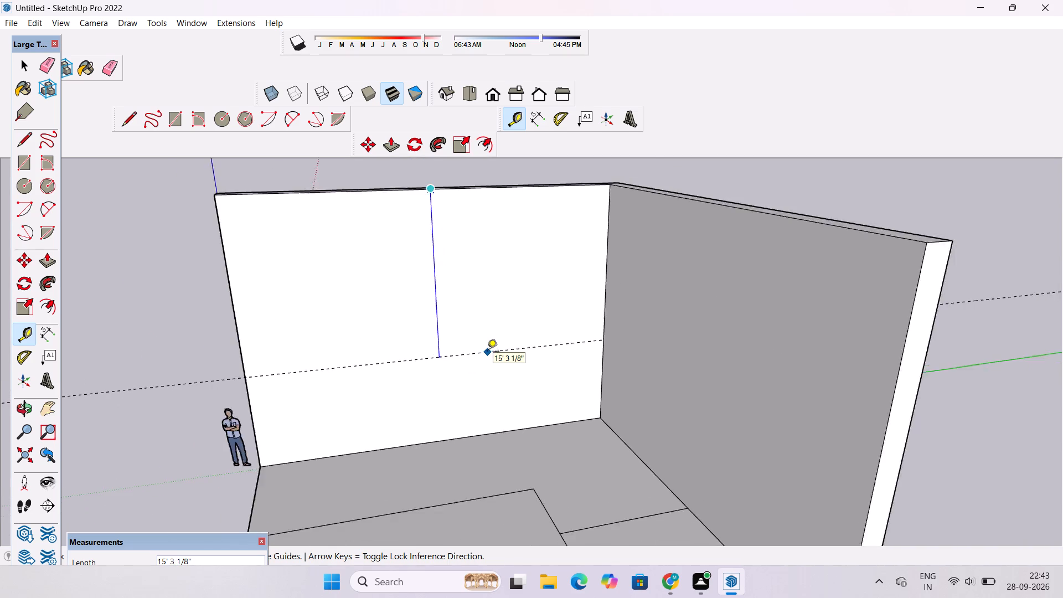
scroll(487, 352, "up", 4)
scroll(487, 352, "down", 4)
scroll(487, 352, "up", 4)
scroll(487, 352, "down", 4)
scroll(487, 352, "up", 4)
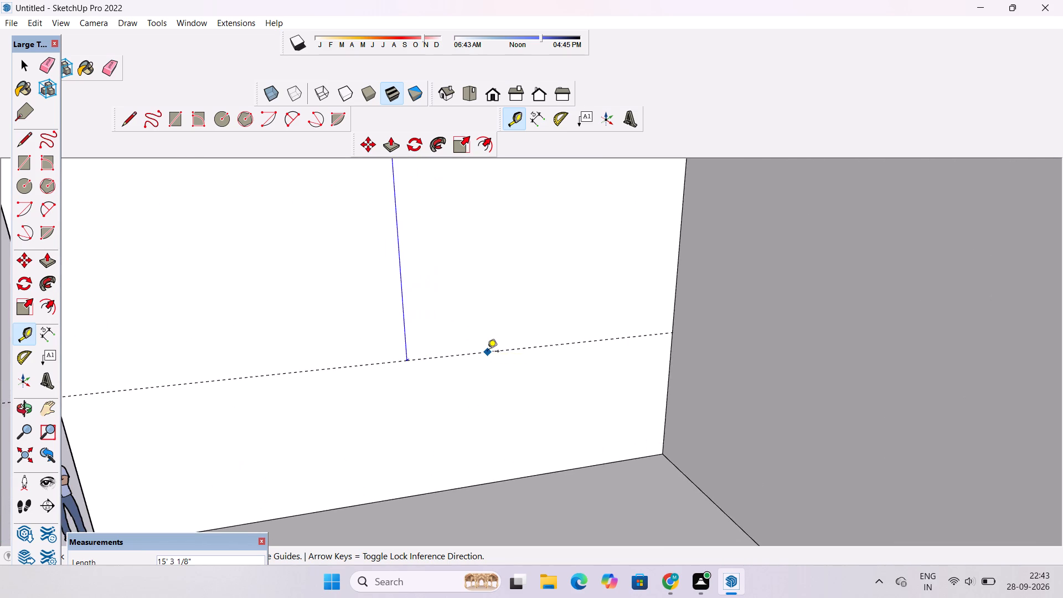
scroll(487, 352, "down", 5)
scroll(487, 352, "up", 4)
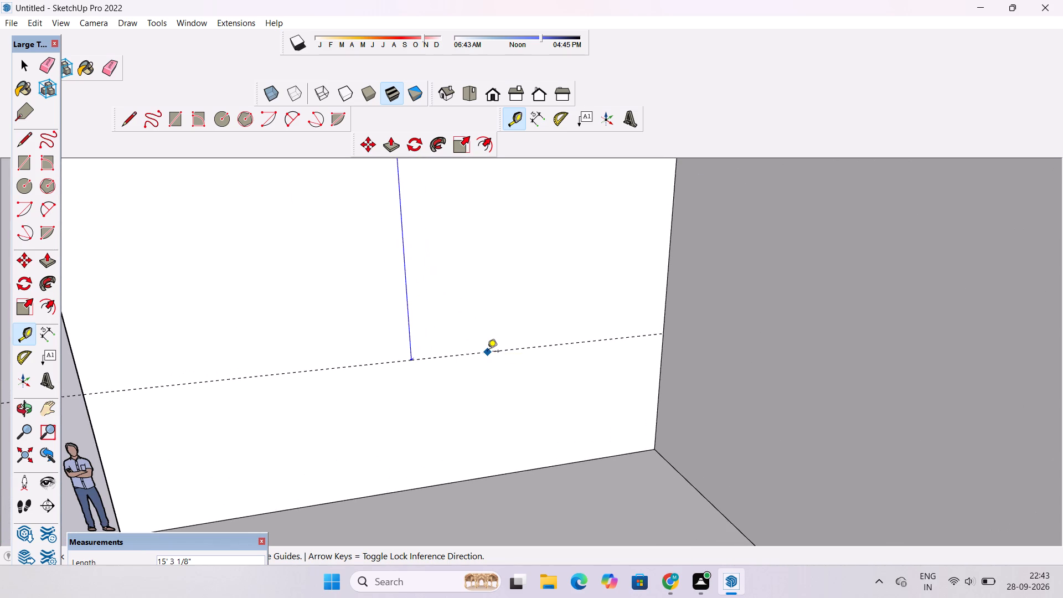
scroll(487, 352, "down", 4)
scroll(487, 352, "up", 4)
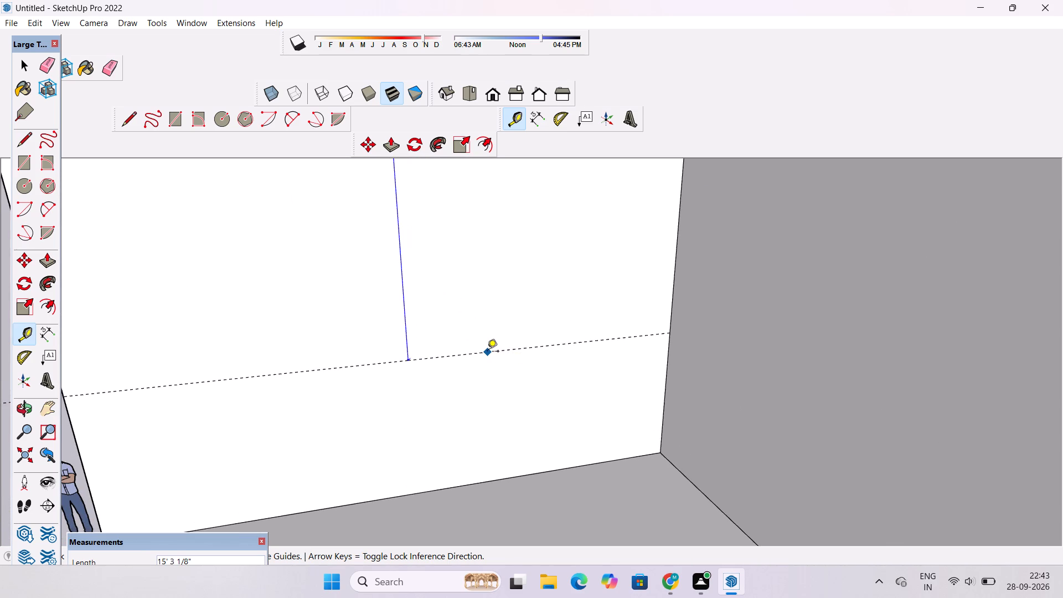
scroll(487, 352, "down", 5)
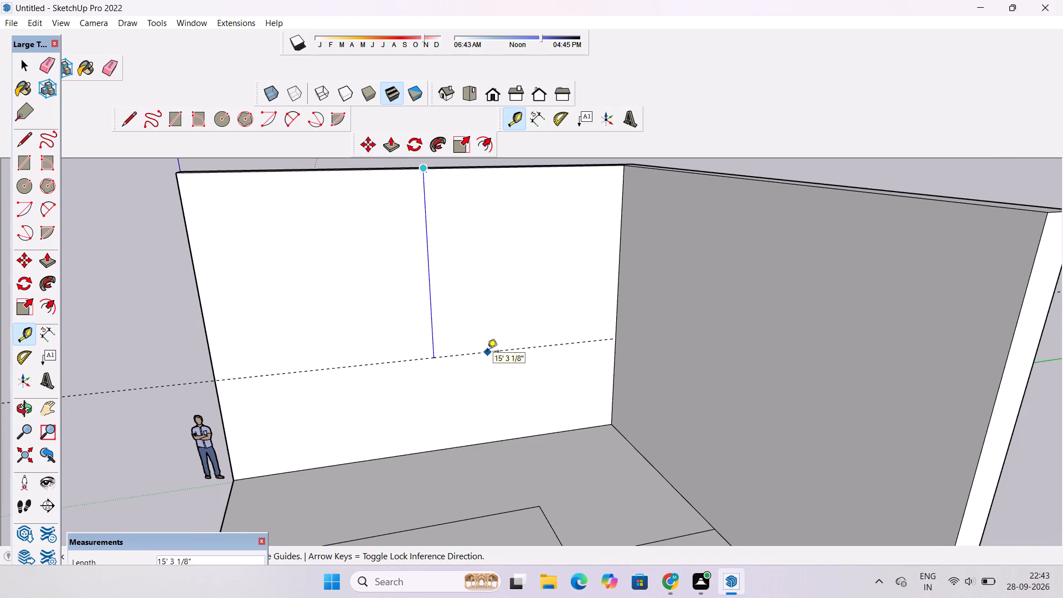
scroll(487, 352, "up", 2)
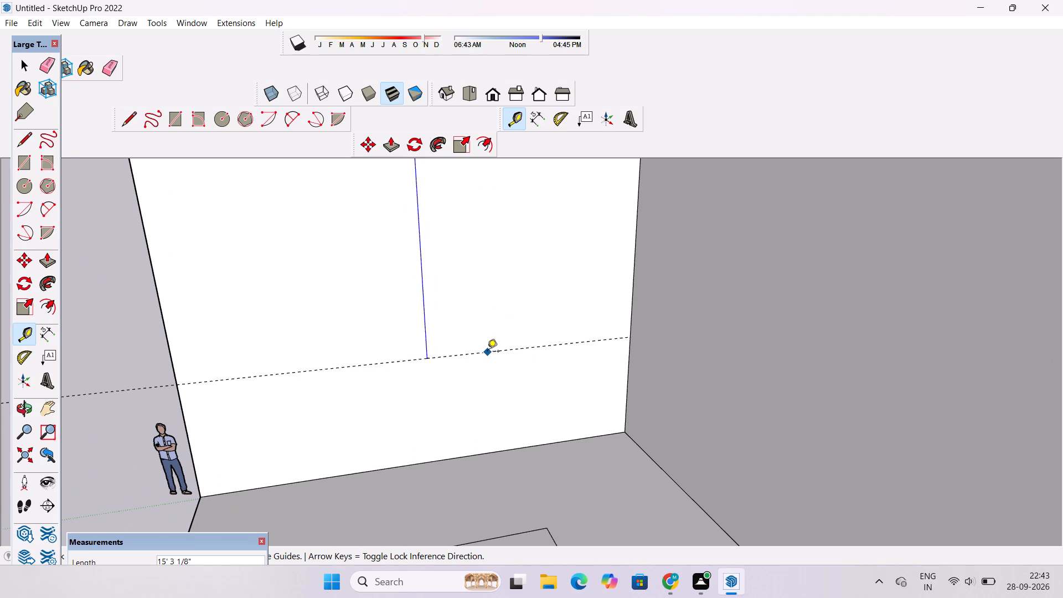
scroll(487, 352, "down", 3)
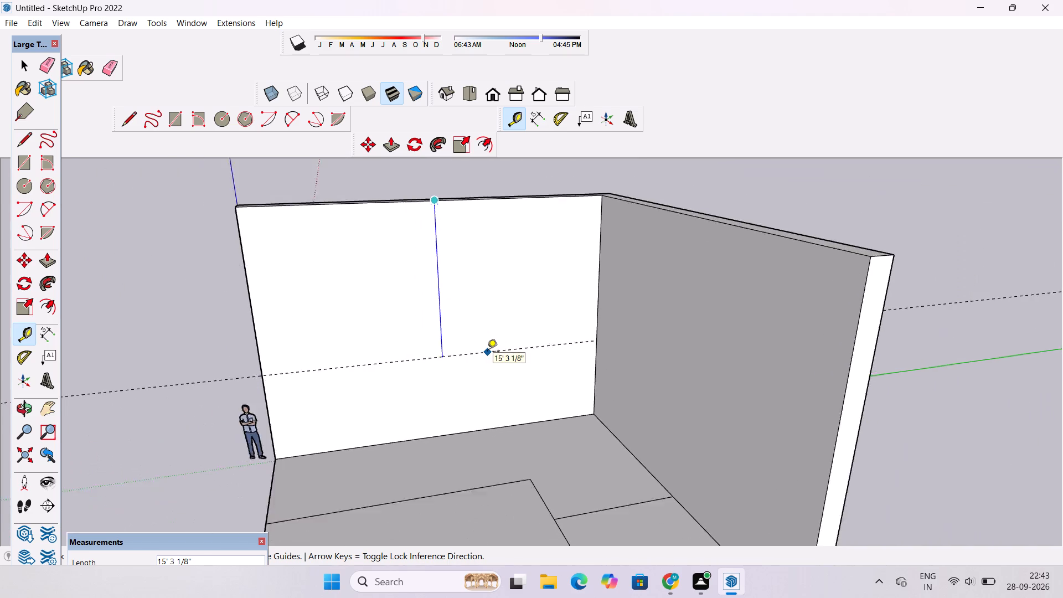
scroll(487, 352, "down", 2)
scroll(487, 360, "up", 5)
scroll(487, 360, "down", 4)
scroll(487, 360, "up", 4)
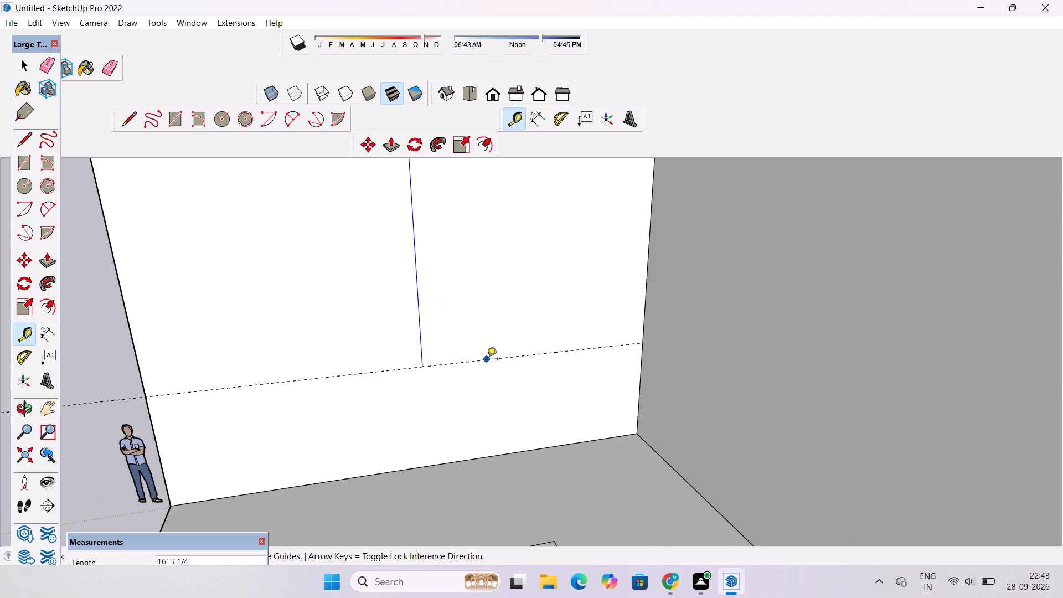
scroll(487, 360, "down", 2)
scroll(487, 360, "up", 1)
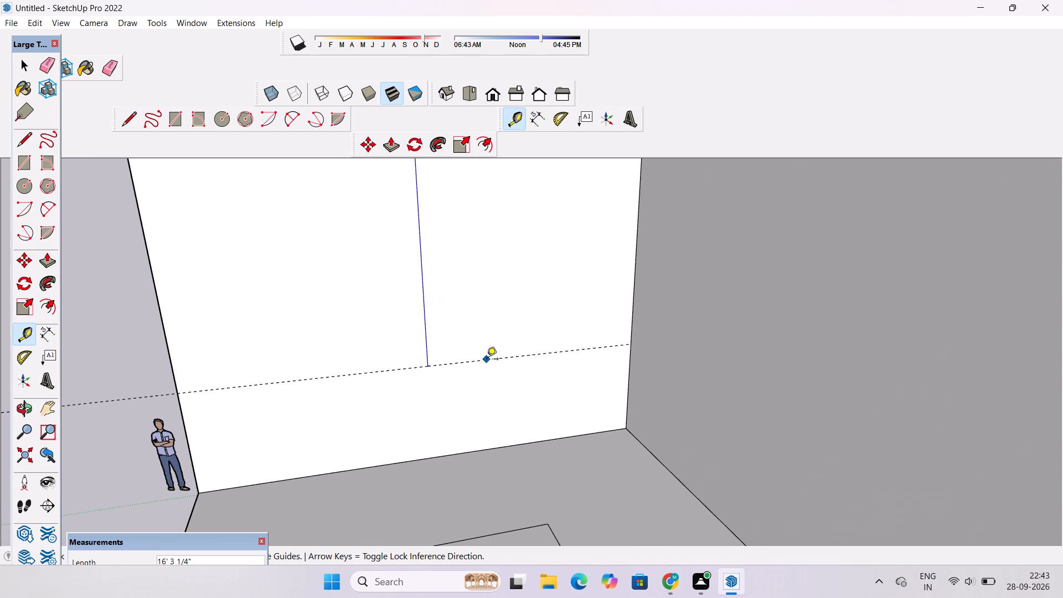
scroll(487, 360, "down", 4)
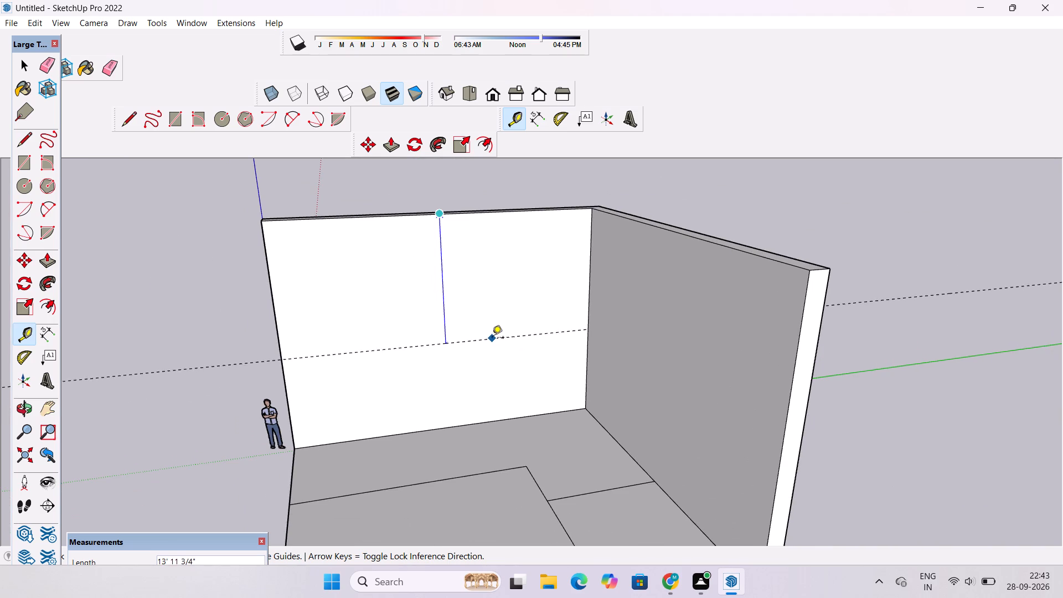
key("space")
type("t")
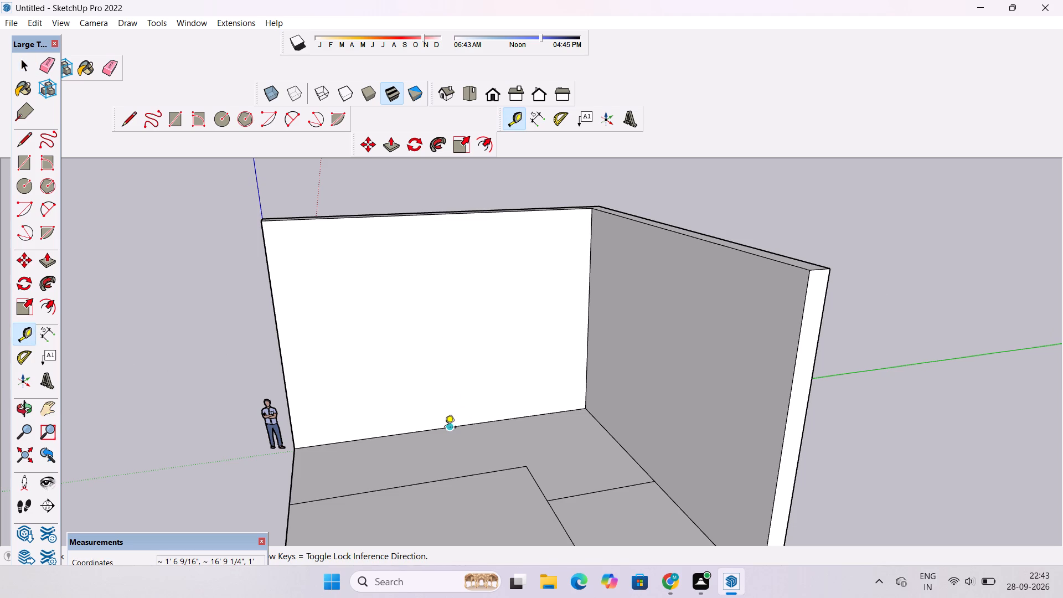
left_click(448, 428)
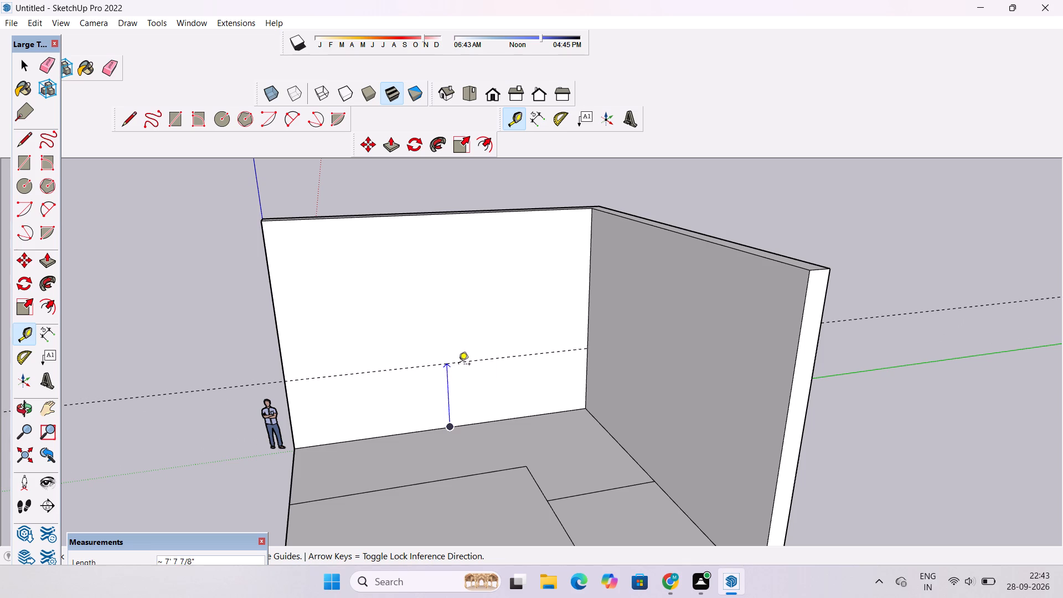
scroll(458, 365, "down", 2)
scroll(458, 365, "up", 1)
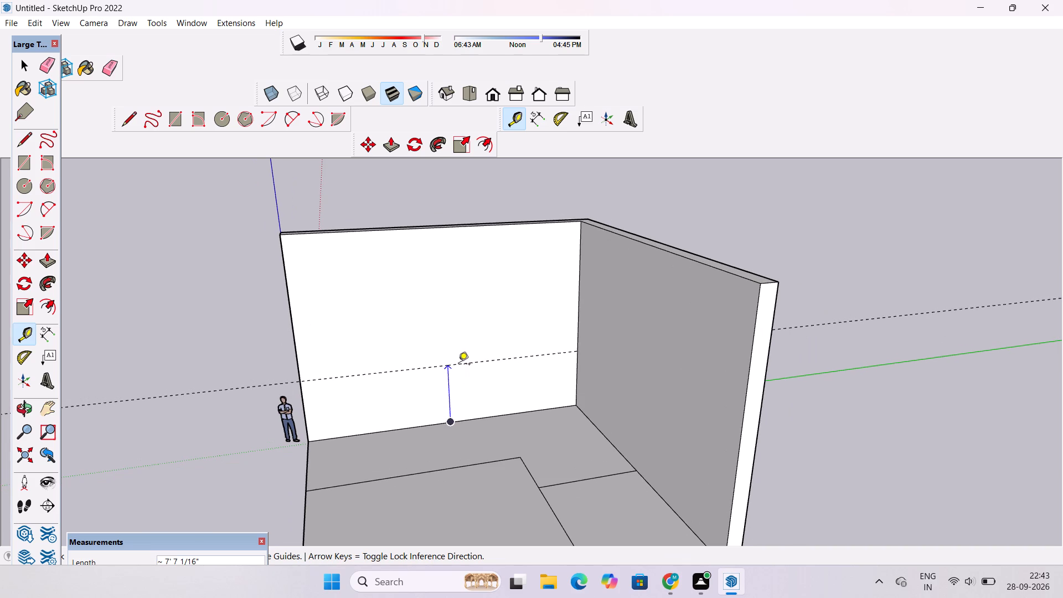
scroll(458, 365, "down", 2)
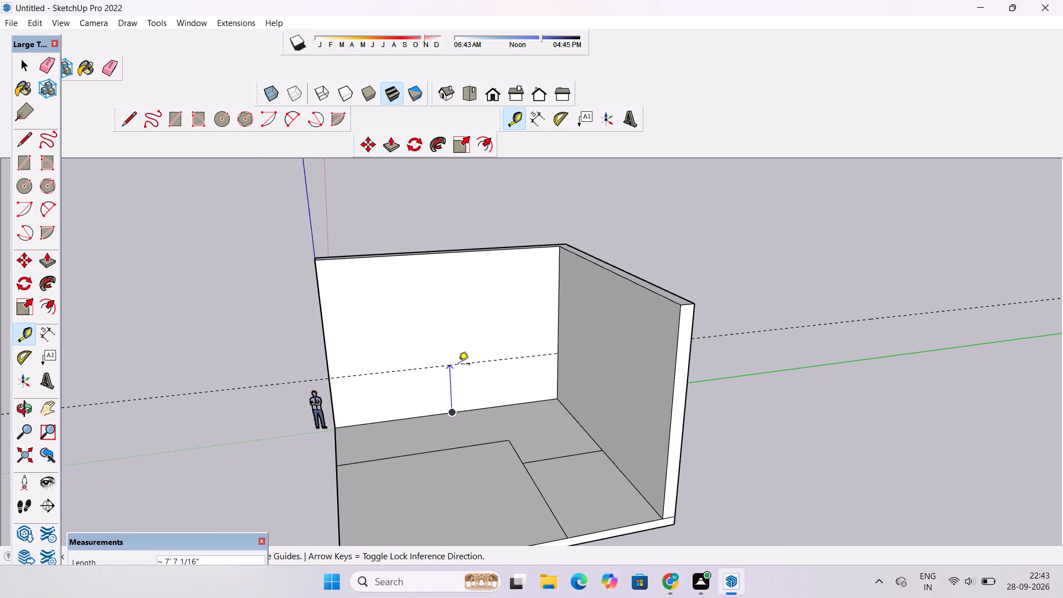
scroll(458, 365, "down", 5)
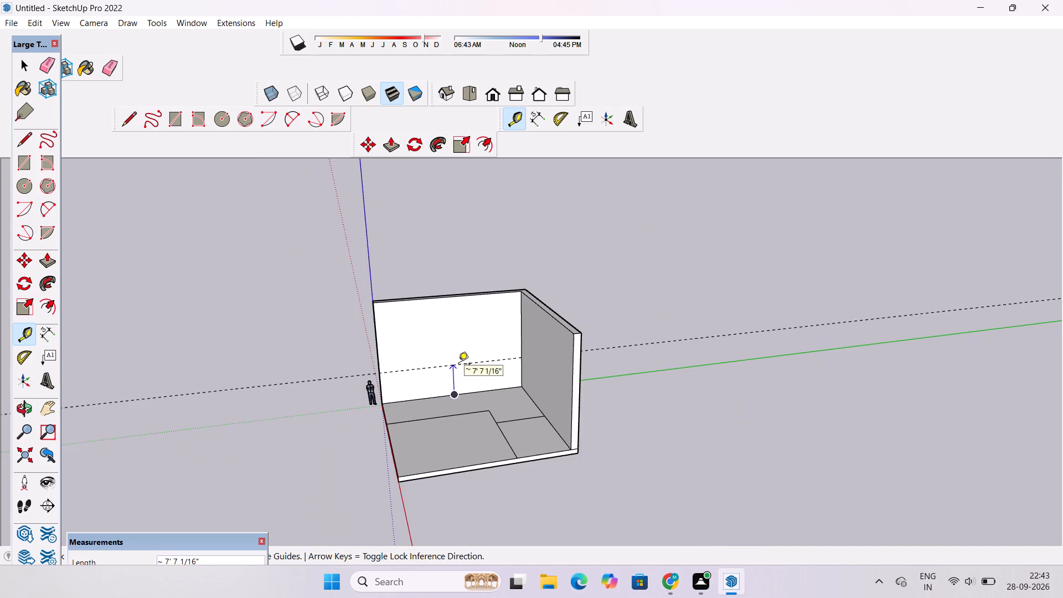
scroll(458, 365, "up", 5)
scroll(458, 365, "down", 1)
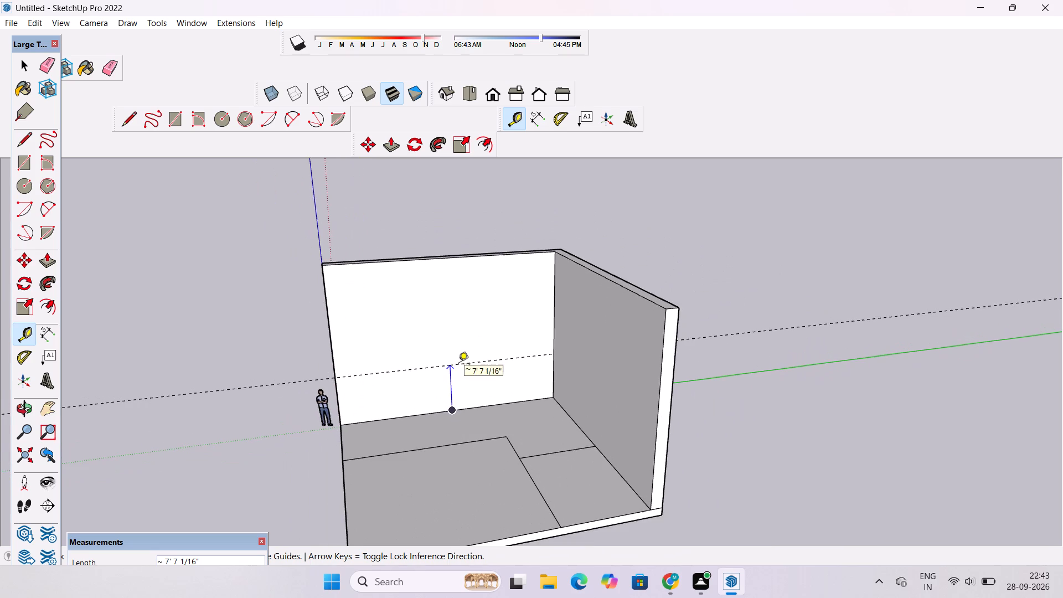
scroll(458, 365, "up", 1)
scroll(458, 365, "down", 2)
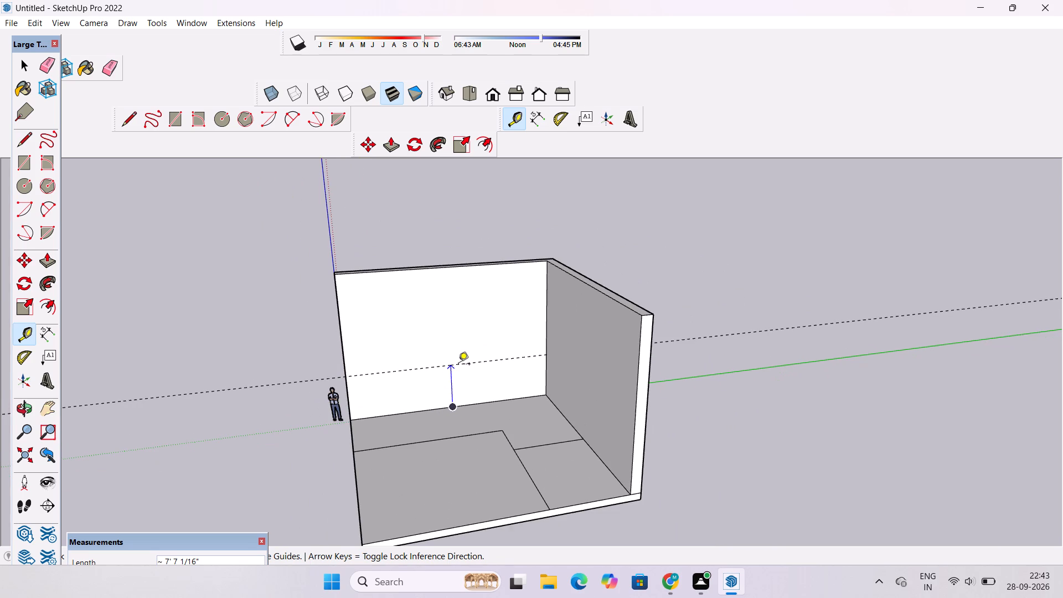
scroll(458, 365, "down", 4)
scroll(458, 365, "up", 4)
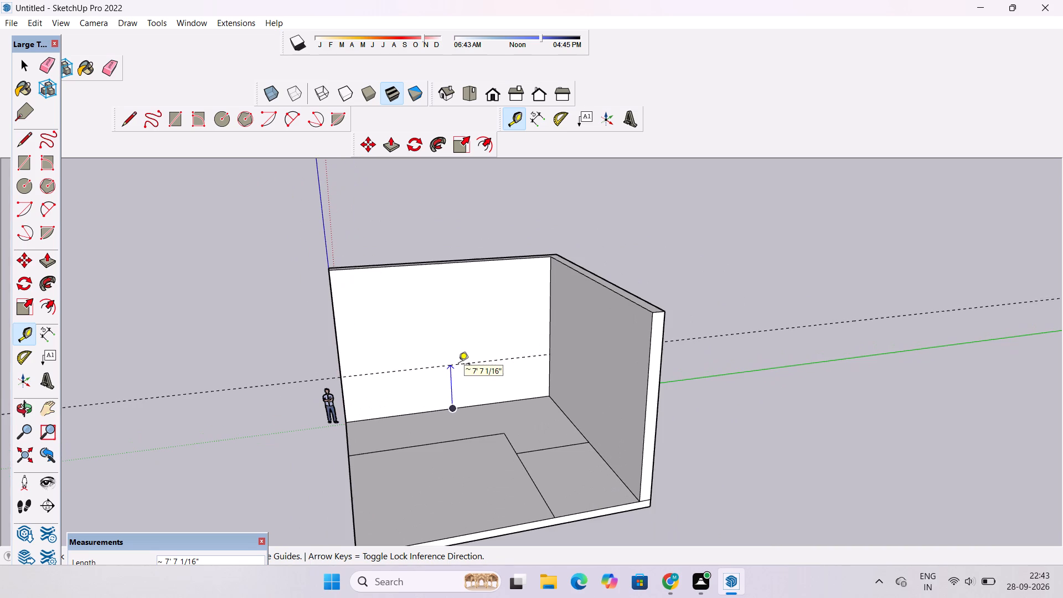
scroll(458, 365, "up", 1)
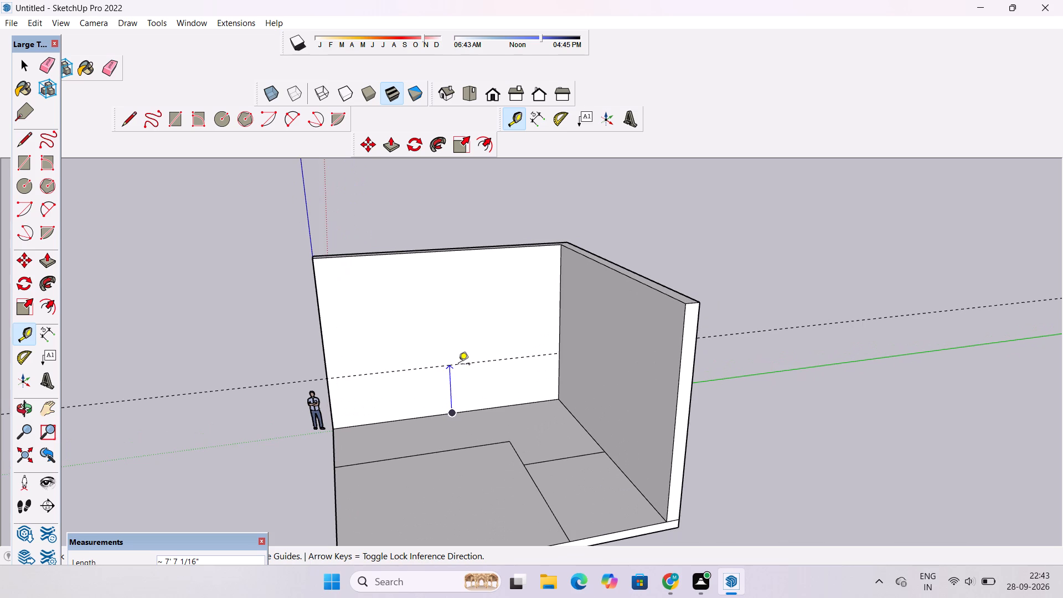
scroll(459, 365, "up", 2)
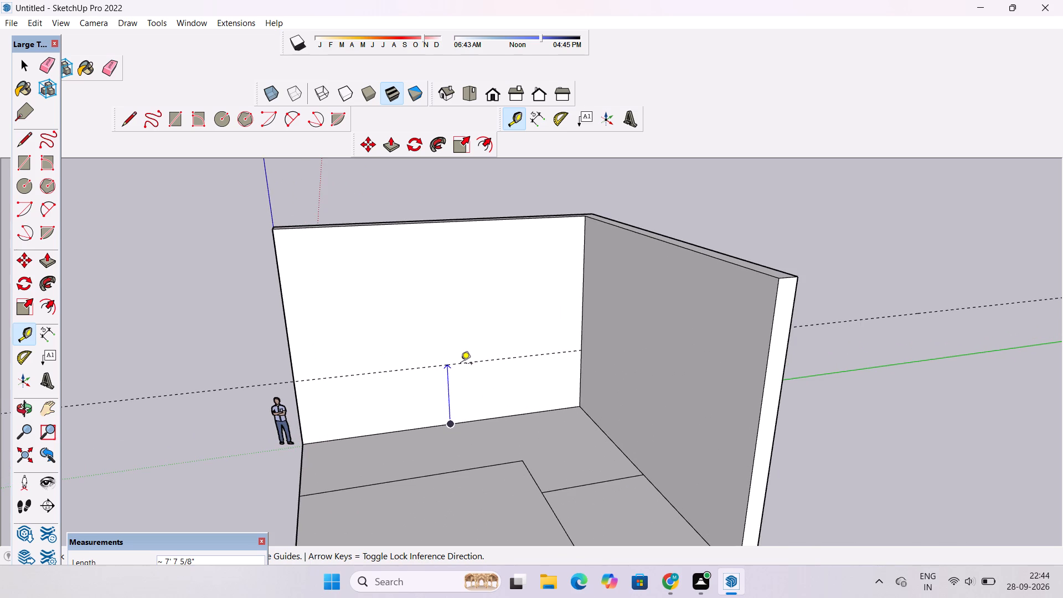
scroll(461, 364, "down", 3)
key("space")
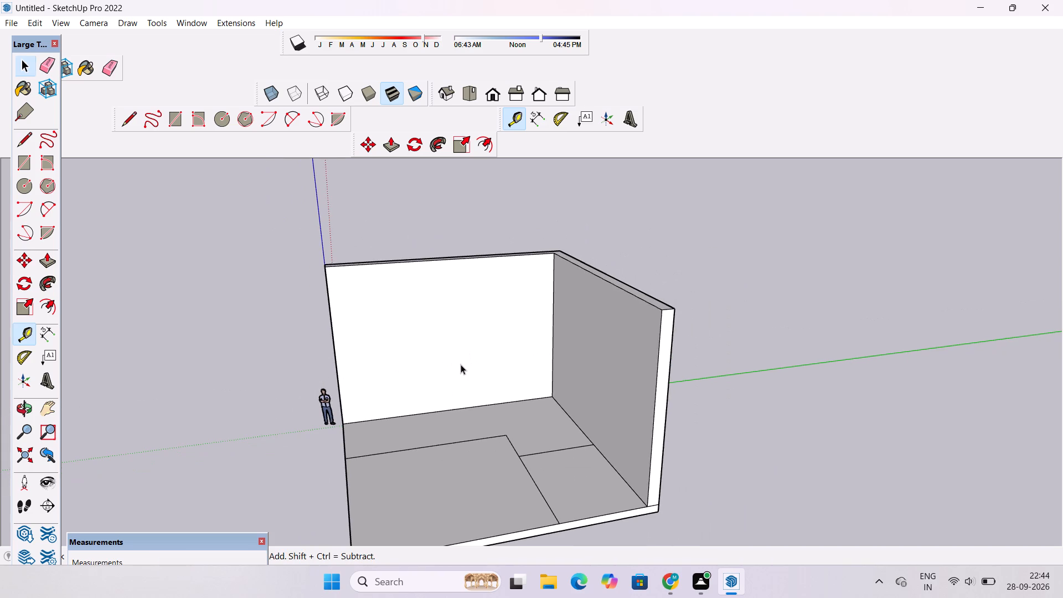
Push/Pull the L-shaped floor zone along the two walls up 8' into a raised block.
type("o")
left_click_drag(435, 434, 530, 420)
left_click_drag(500, 429, 504, 409, "shift")
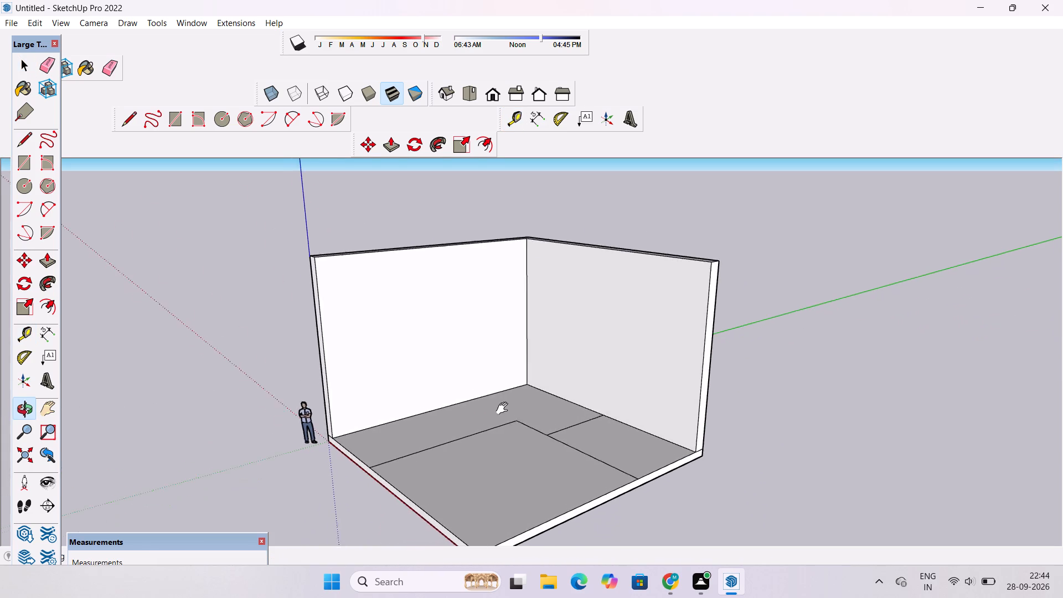
left_click_drag(504, 409, 505, 407, "shift")
scroll(505, 407, "down", 4)
left_click_drag(505, 406, 529, 445)
scroll(478, 427, "up", 3)
left_click_drag(479, 429, 504, 454, "shift")
left_click_drag(504, 454, 498, 434)
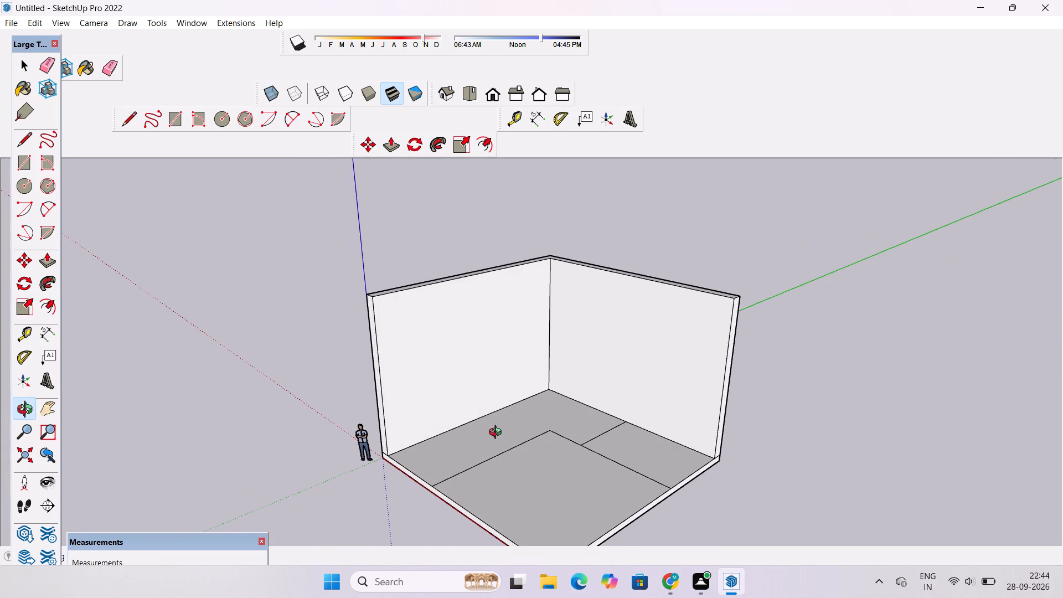
left_click_drag(494, 427, 499, 437, "shift")
left_click_drag(500, 448, 503, 434)
left_click_drag(501, 458, 508, 429, "shift")
left_click(511, 432)
key("space")
key("p")
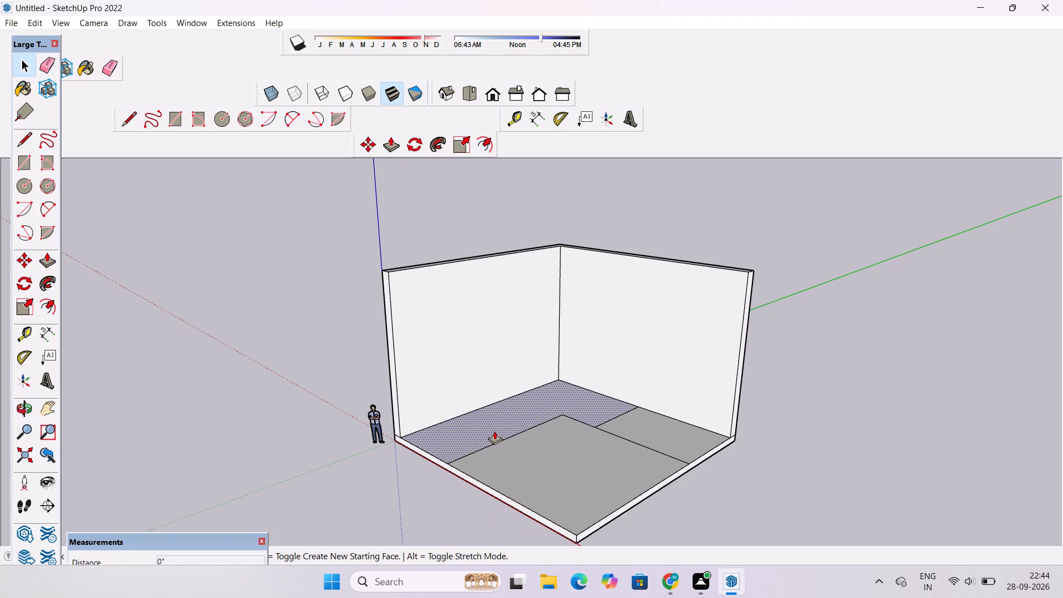
left_click(492, 427)
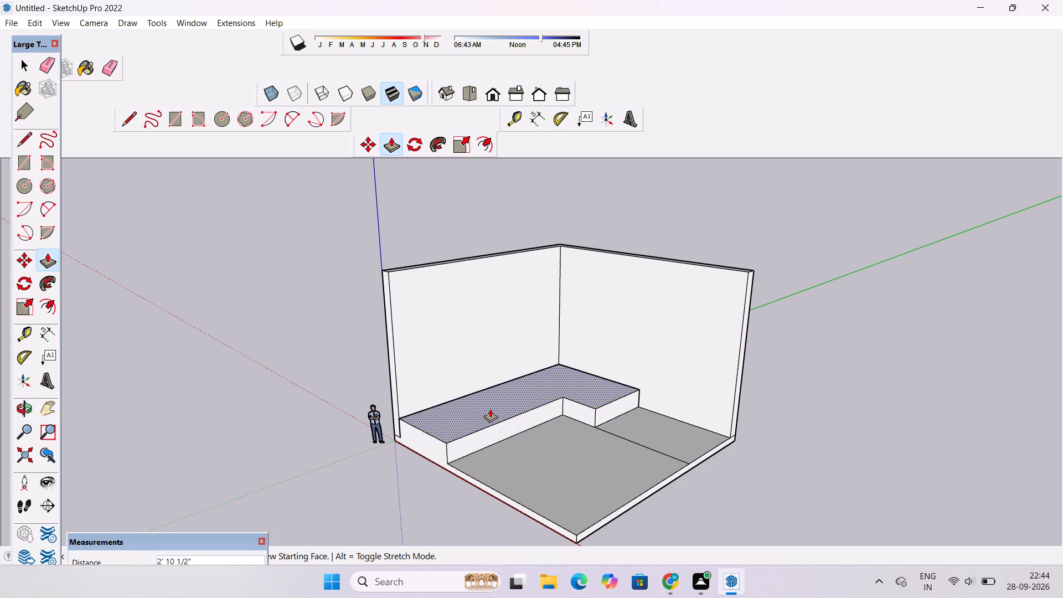
scroll(490, 409, "down", 3)
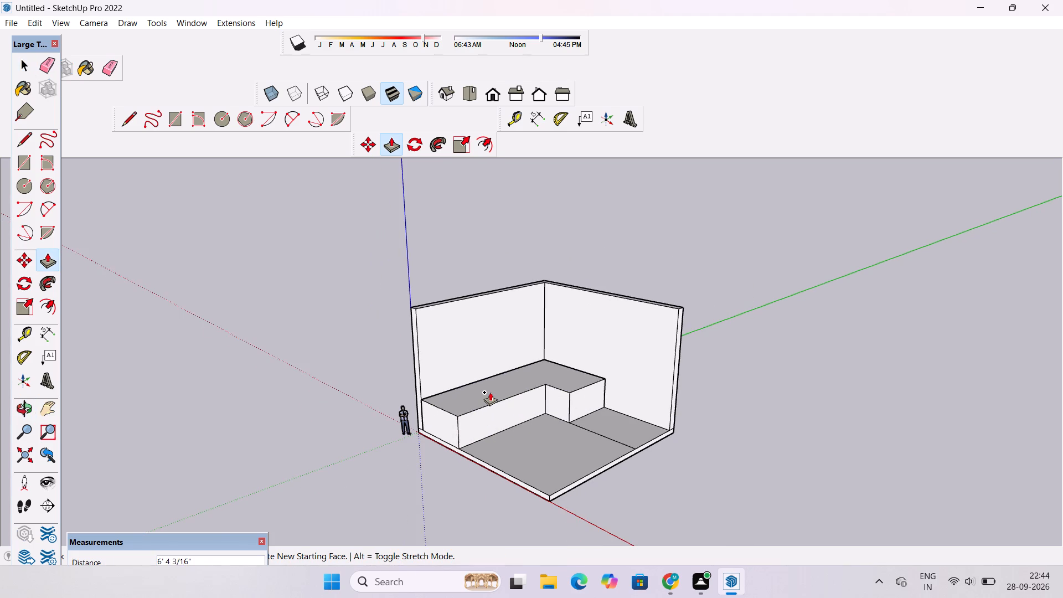
scroll(490, 389, "up", 3)
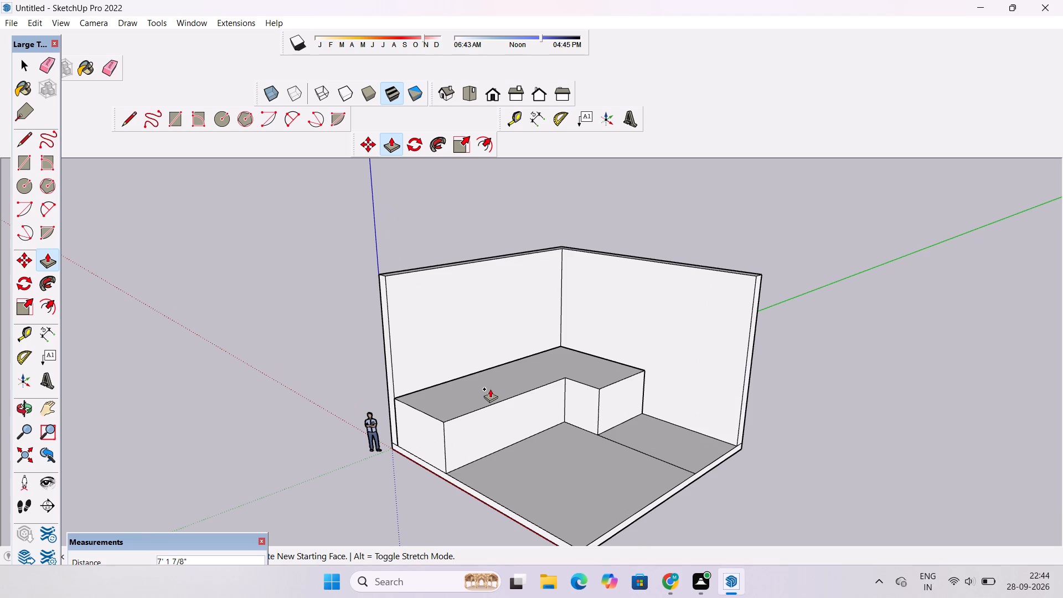
type("8'")
key("Return")
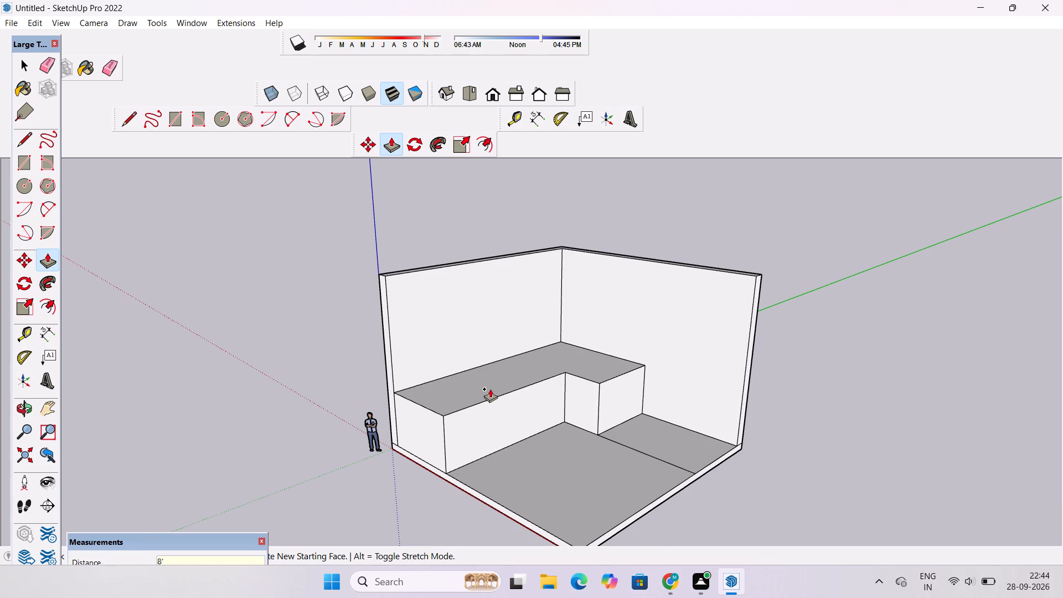
Examine the raised L-shaped block and its fit against both walls from low, high and side angles.
key("o")
scroll(490, 386, "down", 6)
left_click_drag(515, 401, 505, 326)
scroll(503, 398, "up", 5)
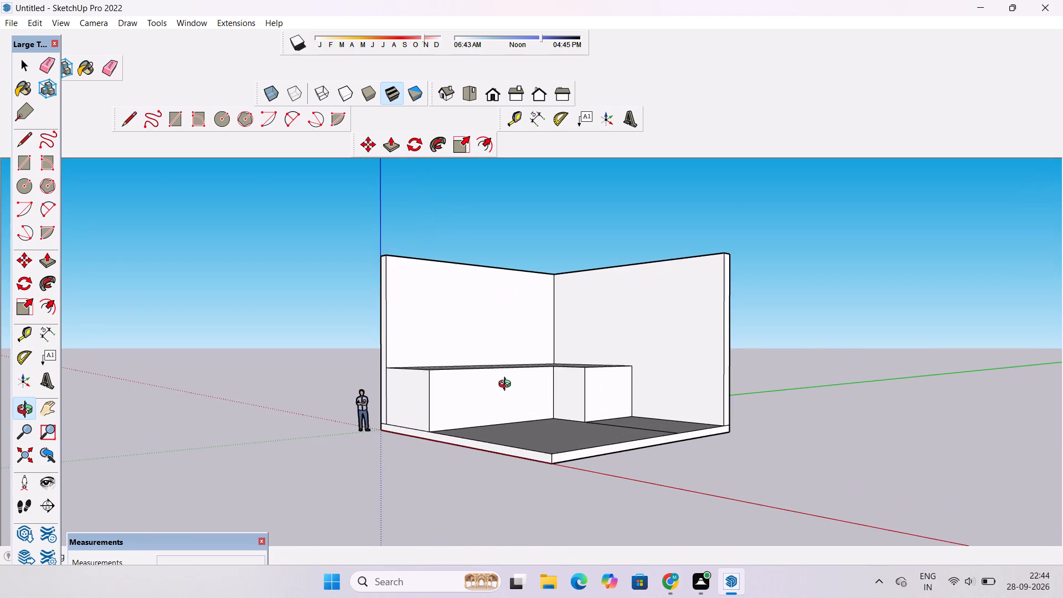
left_click_drag(507, 385, 522, 487)
scroll(469, 317, "up", 5)
left_click_drag(476, 337, 478, 342)
scroll(478, 342, "up", 2)
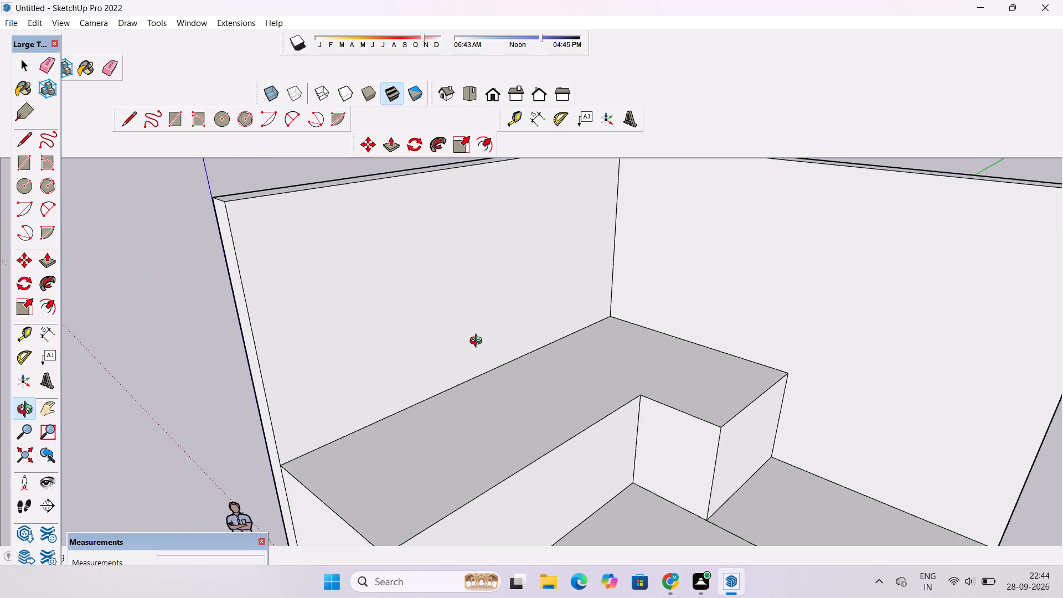
left_click_drag(480, 342, 476, 379, "shift")
left_click_drag(476, 384, 461, 350)
scroll(458, 342, "down", 6)
left_click_drag(471, 371, 629, 375)
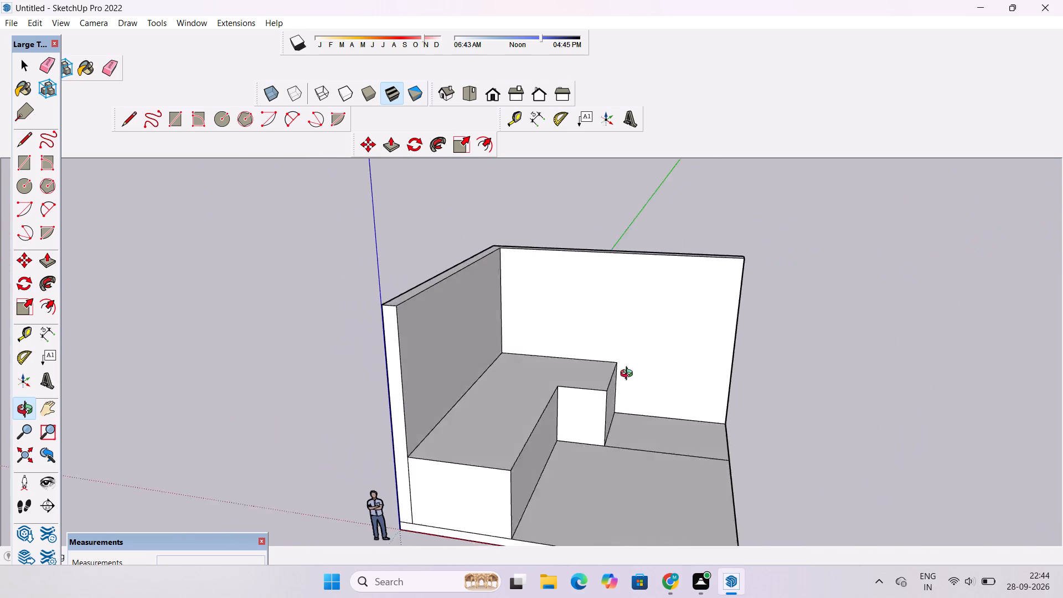
left_click_drag(629, 375, 647, 364)
left_click_drag(647, 364, 572, 382)
left_click_drag(570, 384, 634, 391)
left_click_drag(641, 391, 601, 377, "shift")
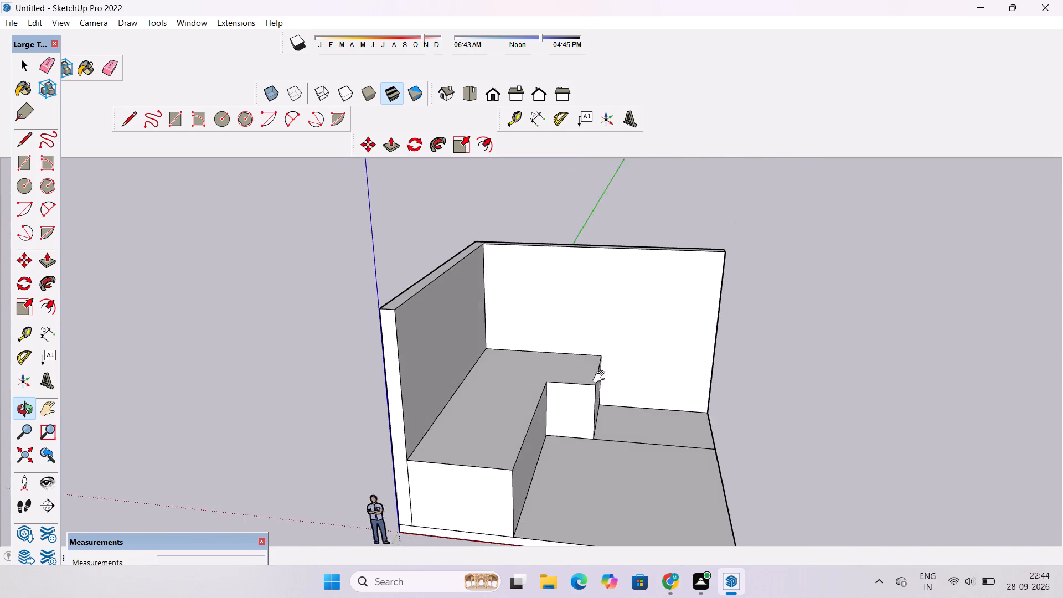
left_click_drag(601, 377, 531, 372, "shift")
scroll(519, 370, "up", 4)
left_click_drag(512, 375, 529, 399)
left_click_drag(527, 403, 509, 391)
scroll(470, 384, "down", 4)
left_click_drag(460, 382, 488, 370)
left_click_drag(498, 380, 442, 374, "shift")
scroll(440, 370, "down", 3)
left_click_drag(440, 370, 451, 390, "shift")
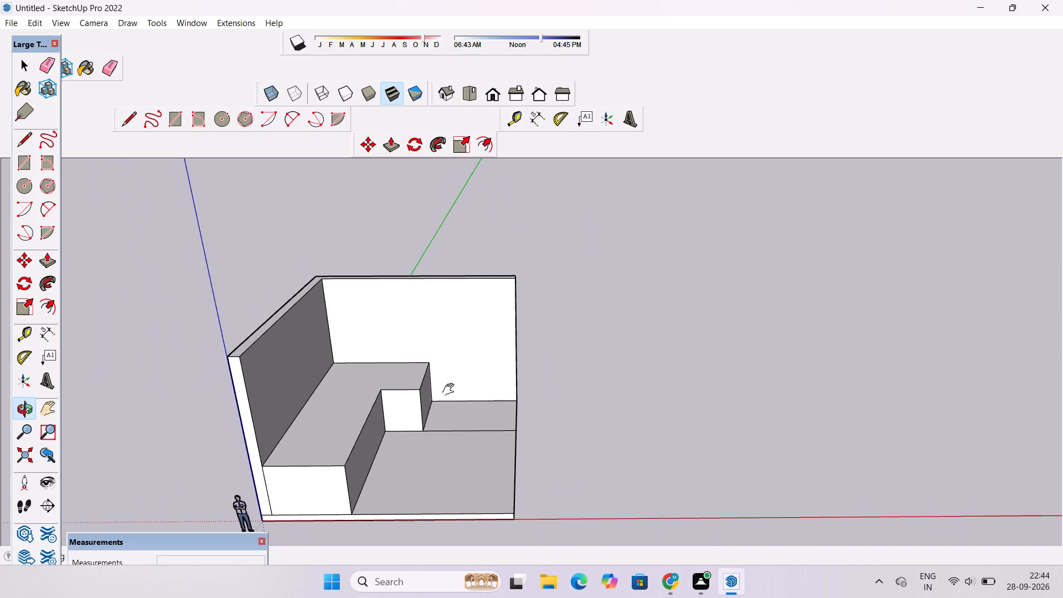
Push/Pull the end face of the block's short leg outward 2.5' along the wall.
left_click_drag(451, 390, 453, 395, "shift")
scroll(452, 394, "up", 3)
left_click_drag(452, 391, 458, 406, "shift")
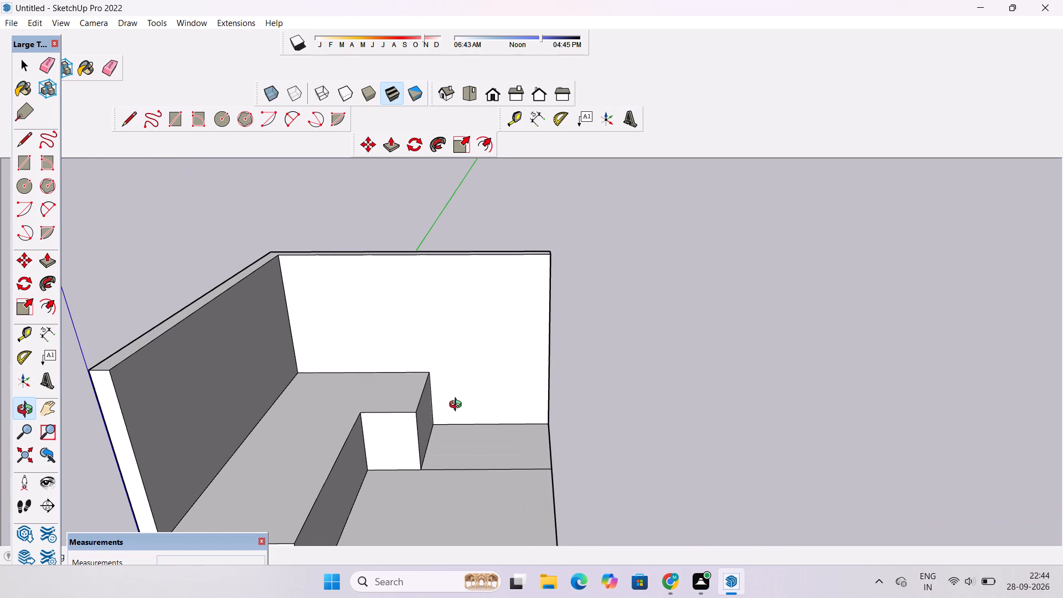
left_click_drag(468, 421, 428, 438)
left_click_drag(427, 438, 412, 405)
scroll(417, 400, "up", 3)
left_click_drag(417, 400, 390, 415)
left_click_drag(405, 384, 420, 411, "shift")
scroll(421, 411, "up", 5)
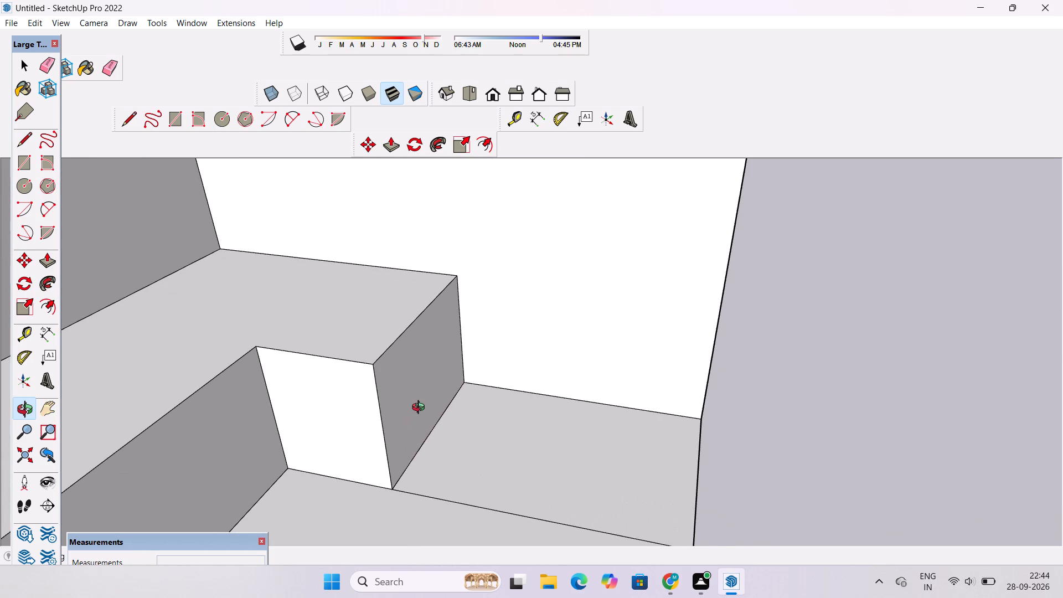
key("p")
left_click(412, 397)
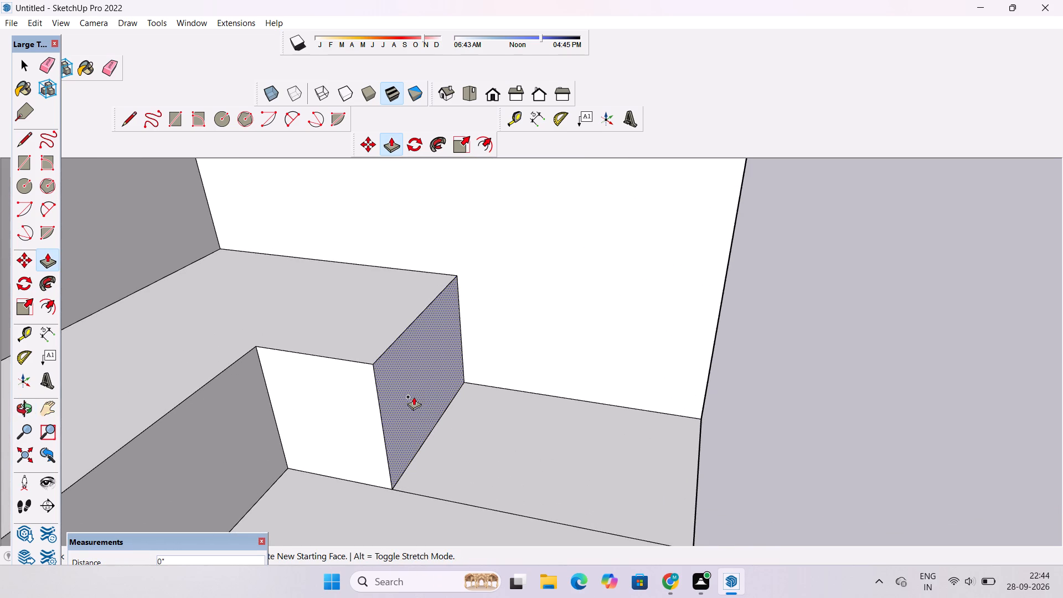
scroll(427, 398, "down", 6)
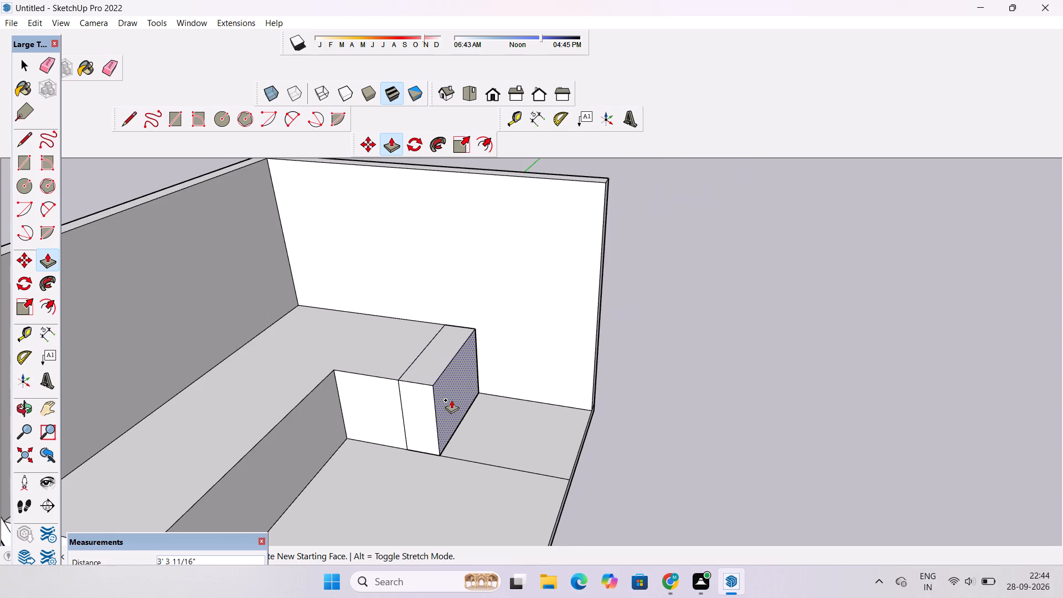
type("2.5'")
key("Return")
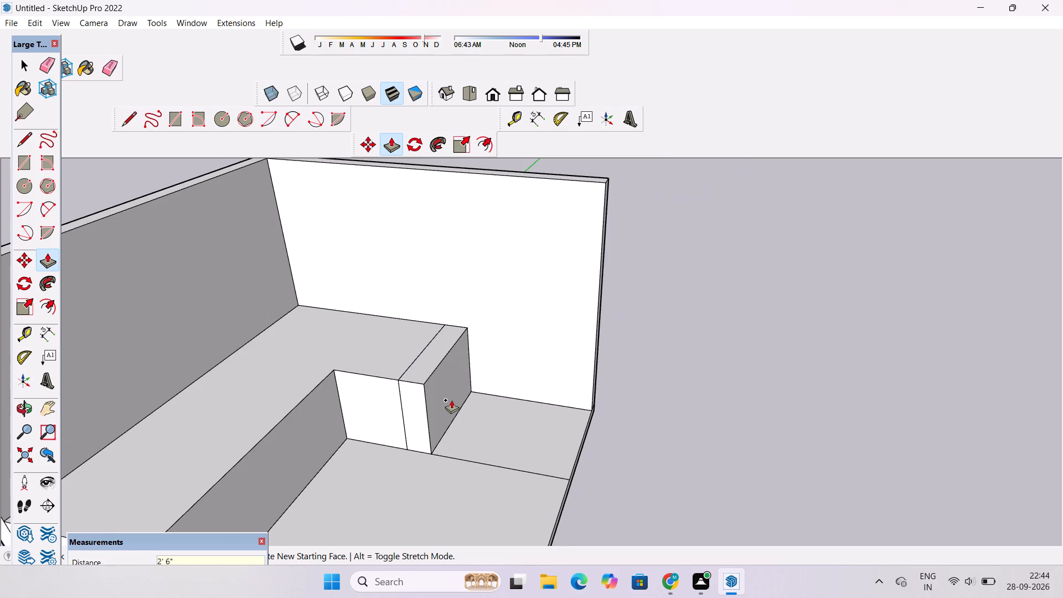
Erase the two seam lines across the top and front face of the block's short leg.
key("space")
scroll(451, 400, "down", 4)
scroll(451, 400, "up", 3)
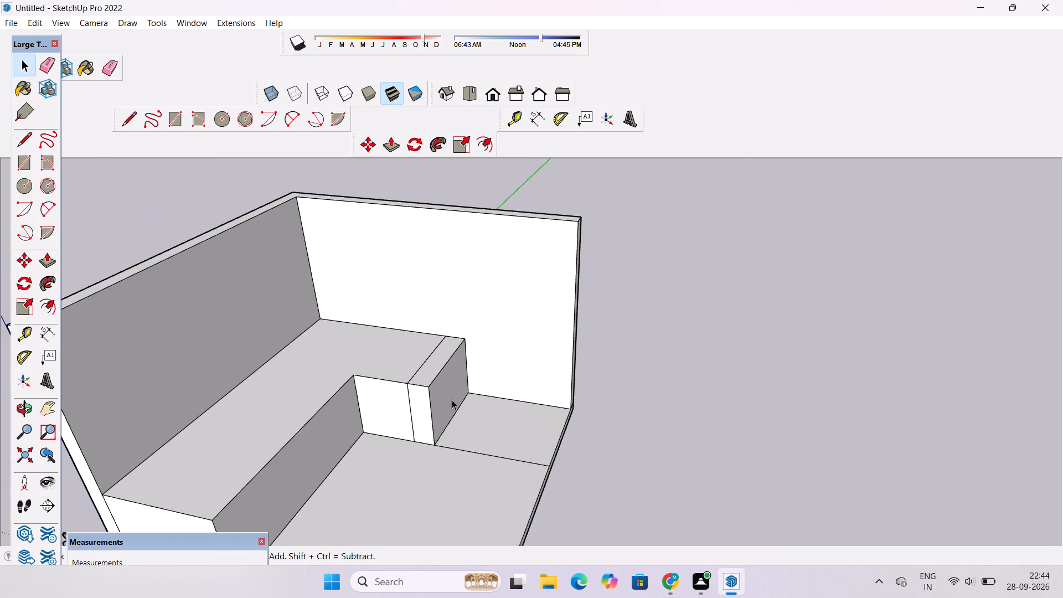
key("e")
scroll(398, 365, "up", 4)
left_click_drag(427, 358, 429, 363)
left_click_drag(405, 419, 409, 429)
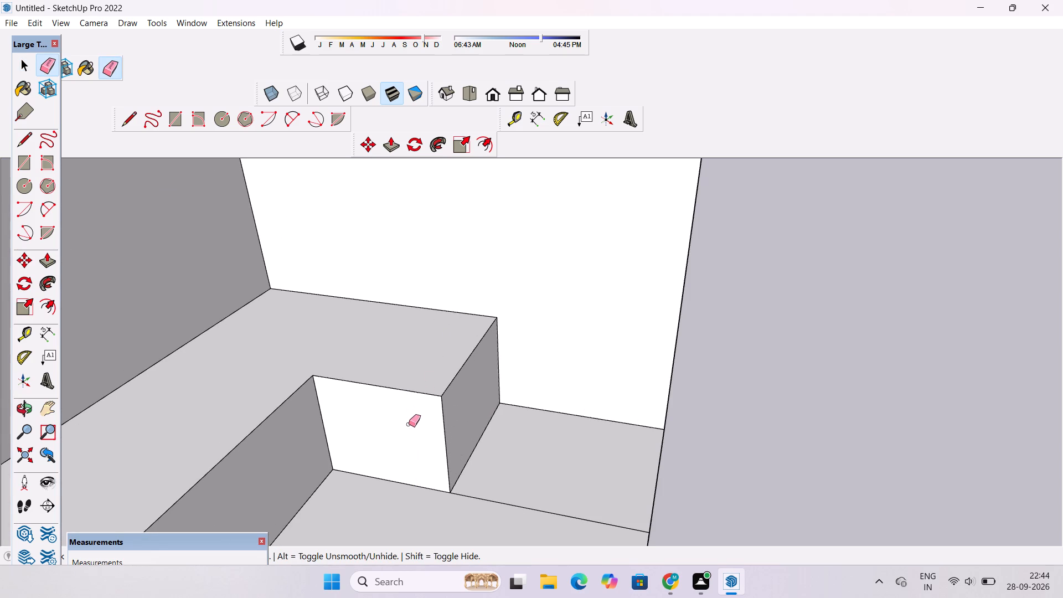
Examine the lengthened short leg and the adjoining floor zone from both sides.
key("o")
left_click_drag(631, 394, 409, 403)
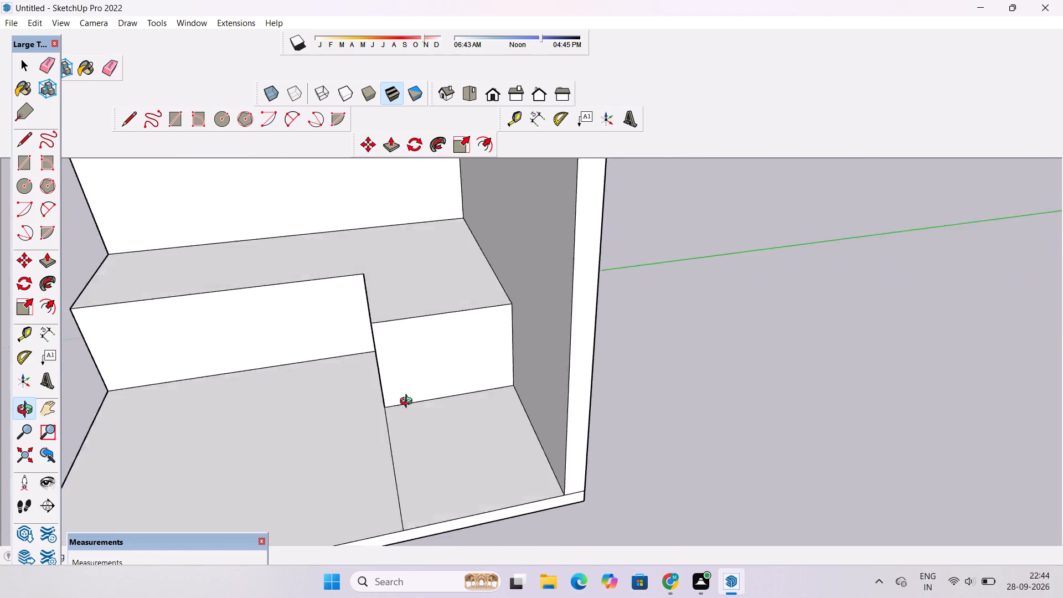
left_click_drag(409, 403, 539, 391)
scroll(539, 389, "down", 4)
left_click_drag(432, 394, 591, 423, "shift")
left_click_drag(592, 434, 559, 412)
left_click_drag(525, 433, 695, 434)
left_click_drag(695, 434, 550, 430)
Place a guide on the floor zone, parallel to and 1.5' from the base of the short leg's end face.
scroll(457, 437, "up", 5)
left_click_drag(466, 440, 505, 468)
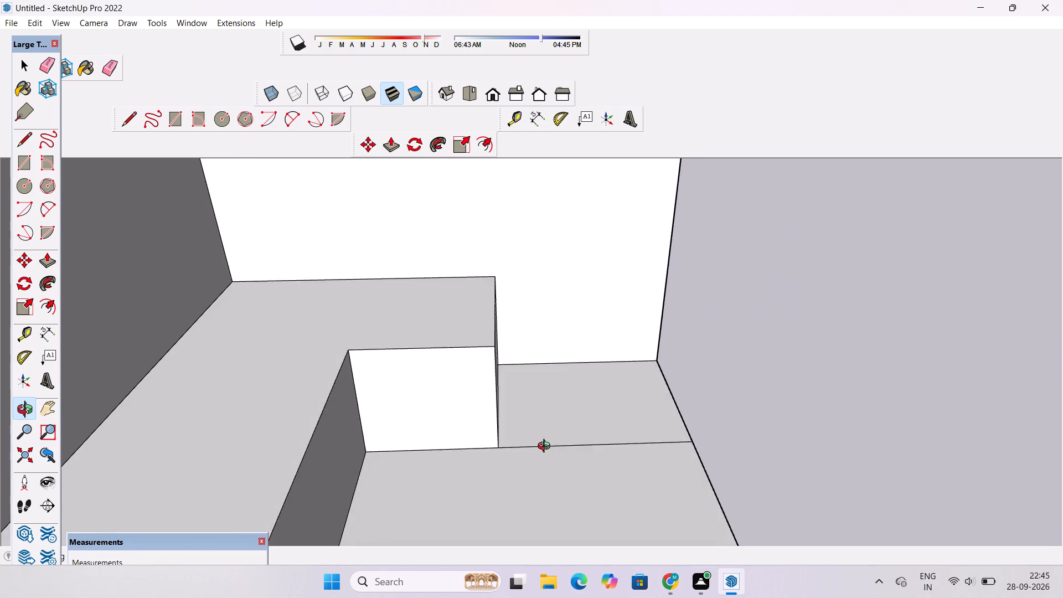
left_click_drag(547, 444, 393, 485, "shift")
left_click_drag(376, 489, 395, 523)
scroll(393, 484, "up", 2)
left_click_drag(393, 484, 393, 474, "shift")
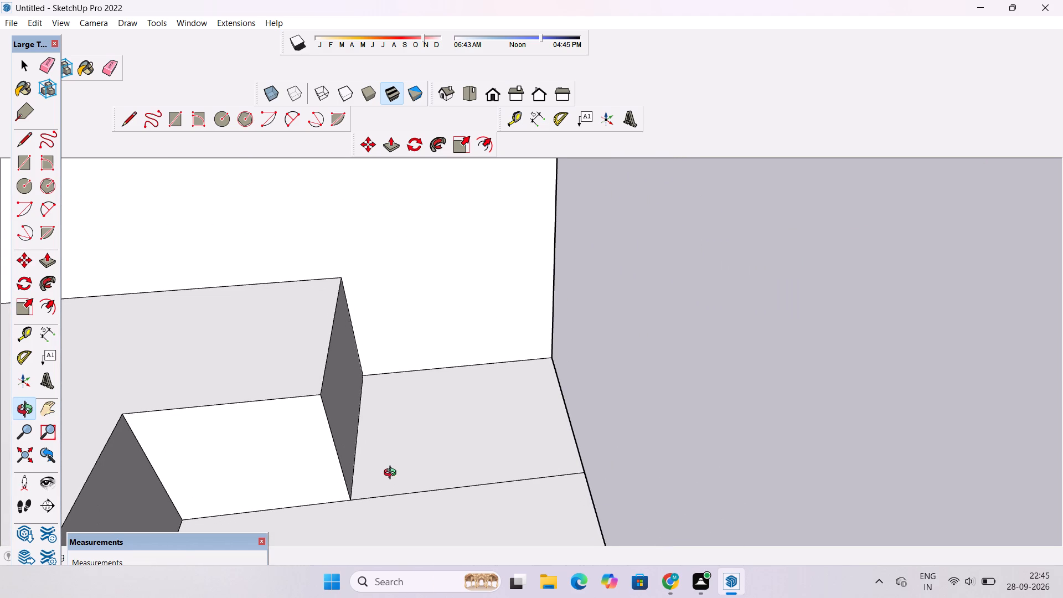
key("t")
scroll(391, 467, "up", 2)
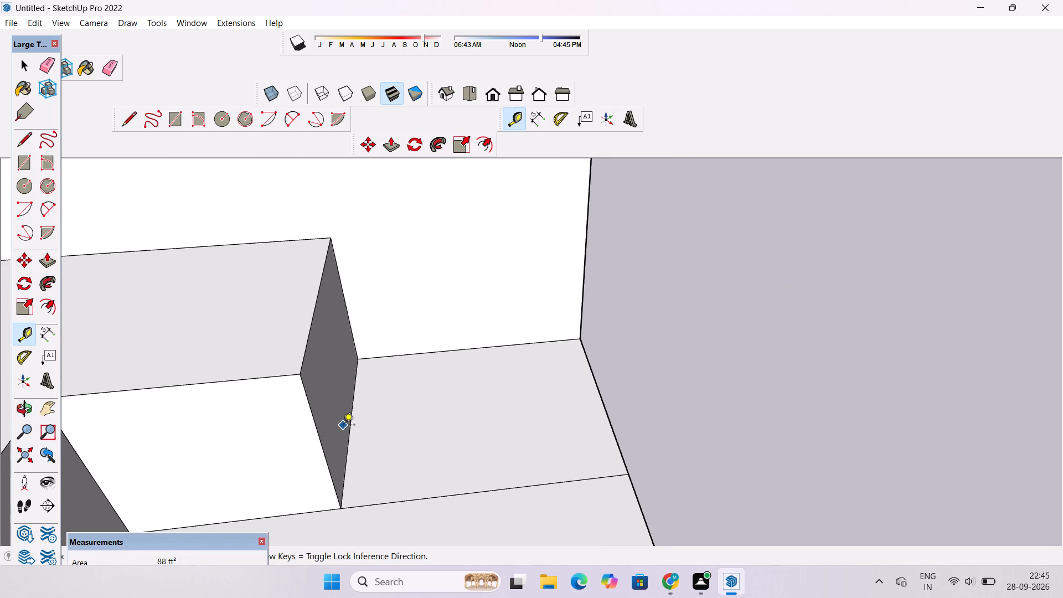
left_click(352, 423)
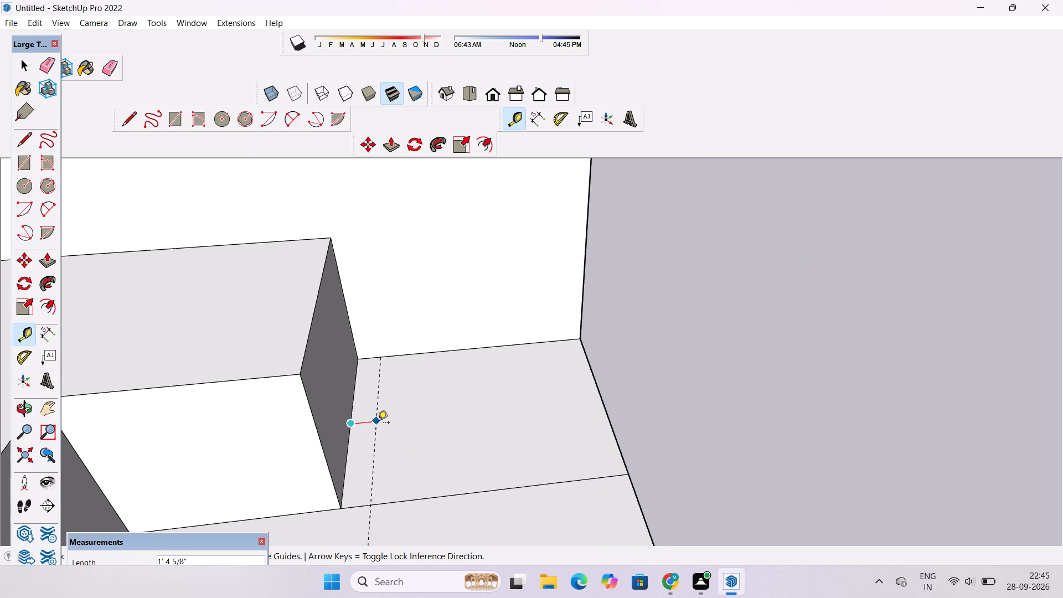
scroll(378, 424, "down", 3)
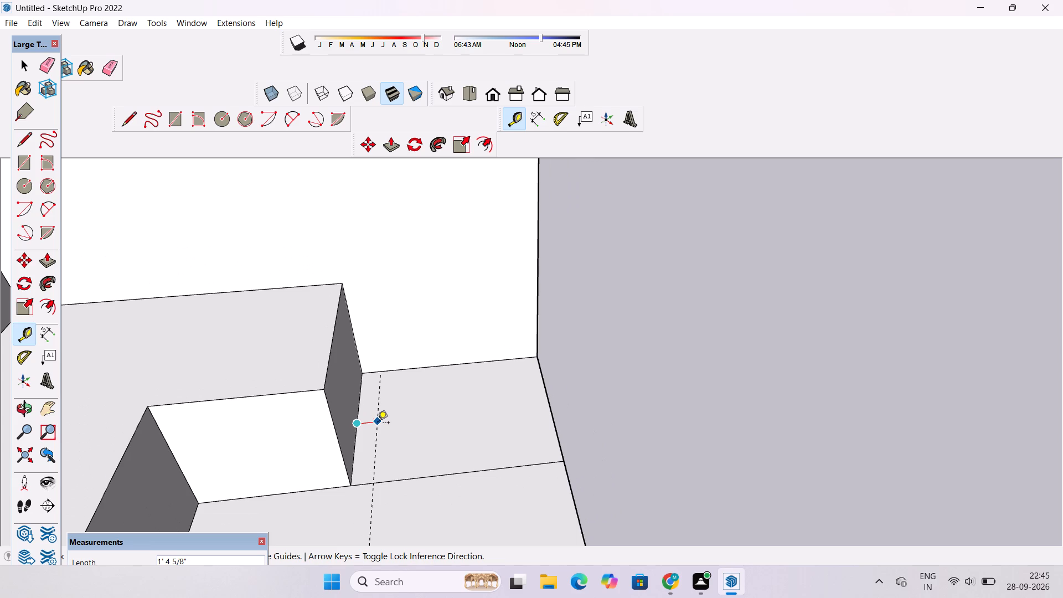
type("1.5'")
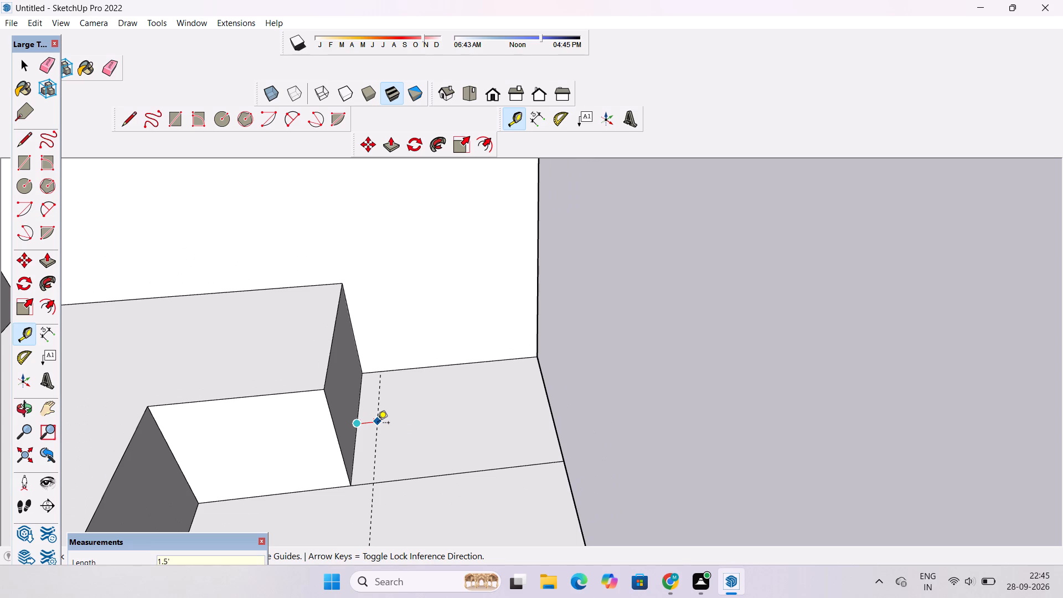
key("Return")
key("space")
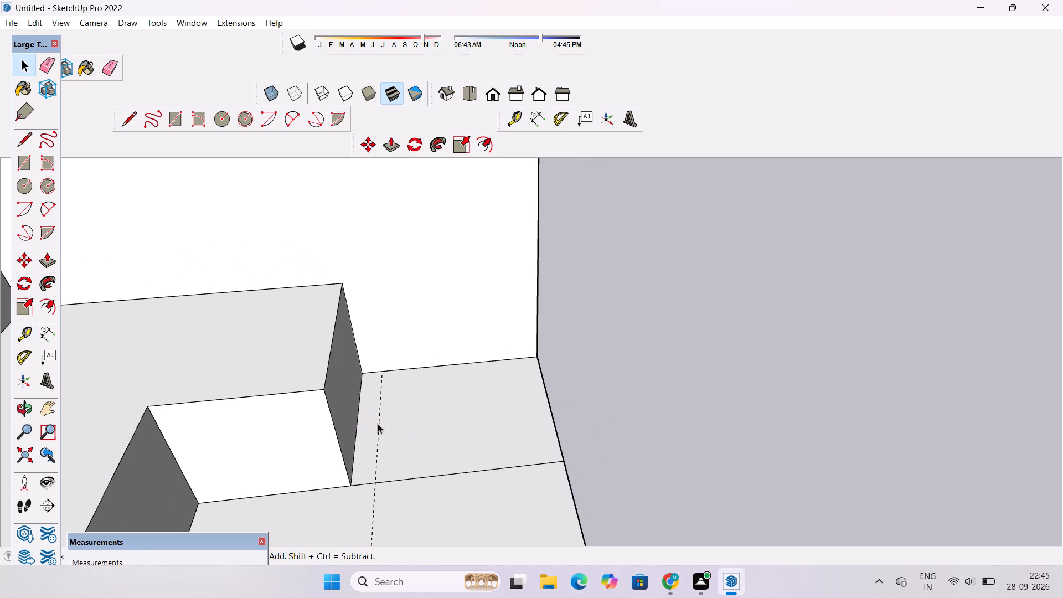
Draw an 11' line along the guide across the floor zone, from its front edge to the wall.
type("l")
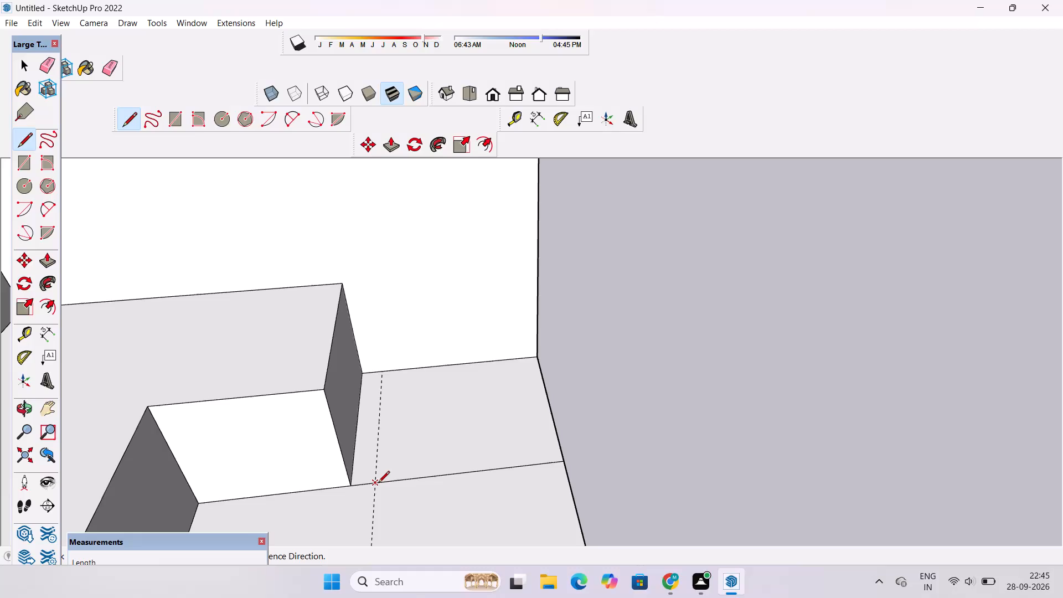
left_click(375, 483)
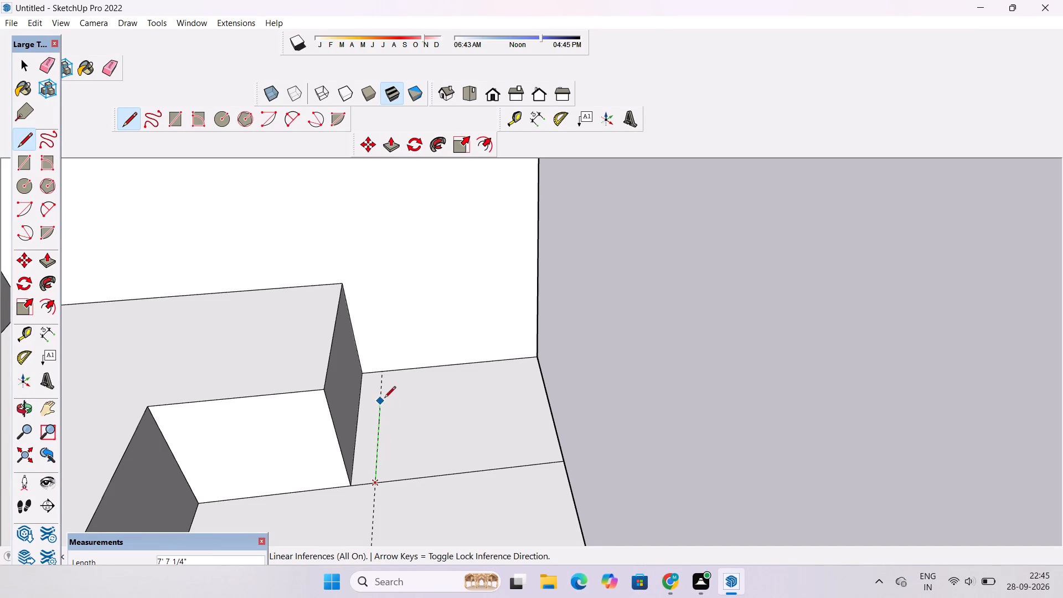
left_click(384, 370)
key("space")
Erase the guide beside the block's short leg.
key("e")
scroll(384, 370, "down", 6)
left_click_drag(396, 469, 368, 499)
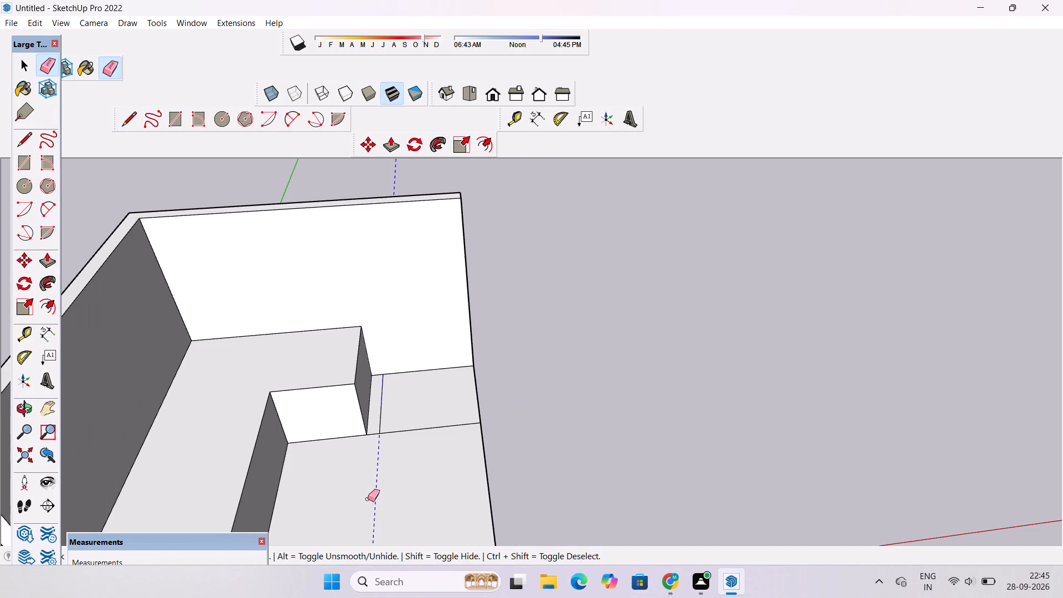
left_click_drag(368, 499, 366, 499)
Examine the divided floor zone beside the short leg and its relation to the walls from several angles.
key("o")
left_click_drag(409, 515, 400, 482)
scroll(399, 477, "down", 4)
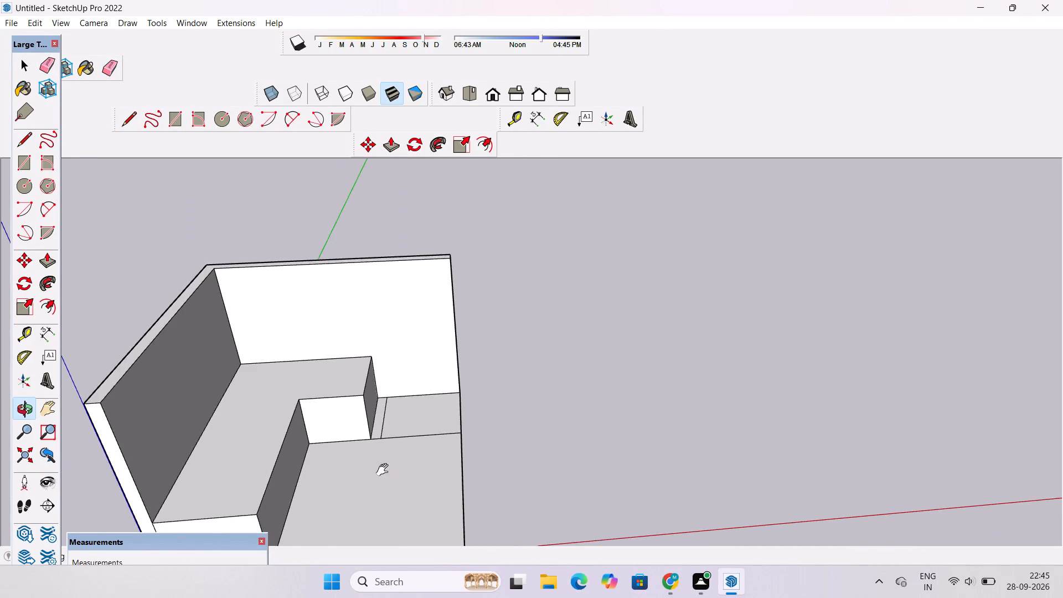
left_click_drag(385, 470, 456, 451, "shift")
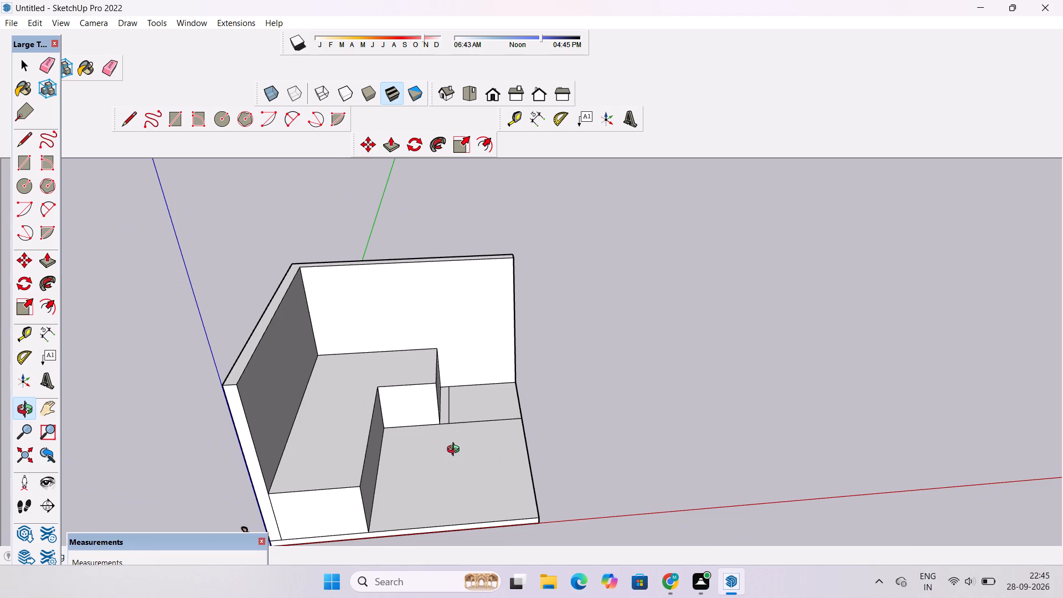
scroll(456, 451, "down", 3)
scroll(456, 451, "up", 1)
left_click_drag(456, 451, 450, 448)
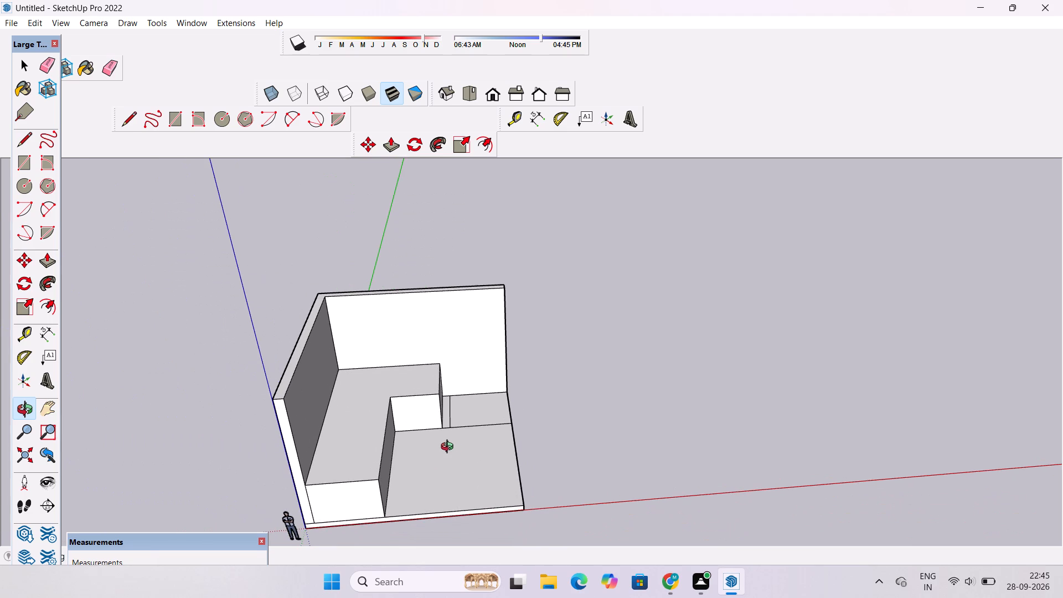
left_click_drag(450, 448, 420, 432)
left_click_drag(465, 420, 450, 429, "shift")
left_click_drag(450, 429, 438, 403)
left_click_drag(462, 410, 432, 387)
left_click_drag(432, 387, 445, 414, "shift")
scroll(446, 419, "down", 1)
left_click_drag(448, 429, 452, 445)
scroll(445, 428, "up", 4)
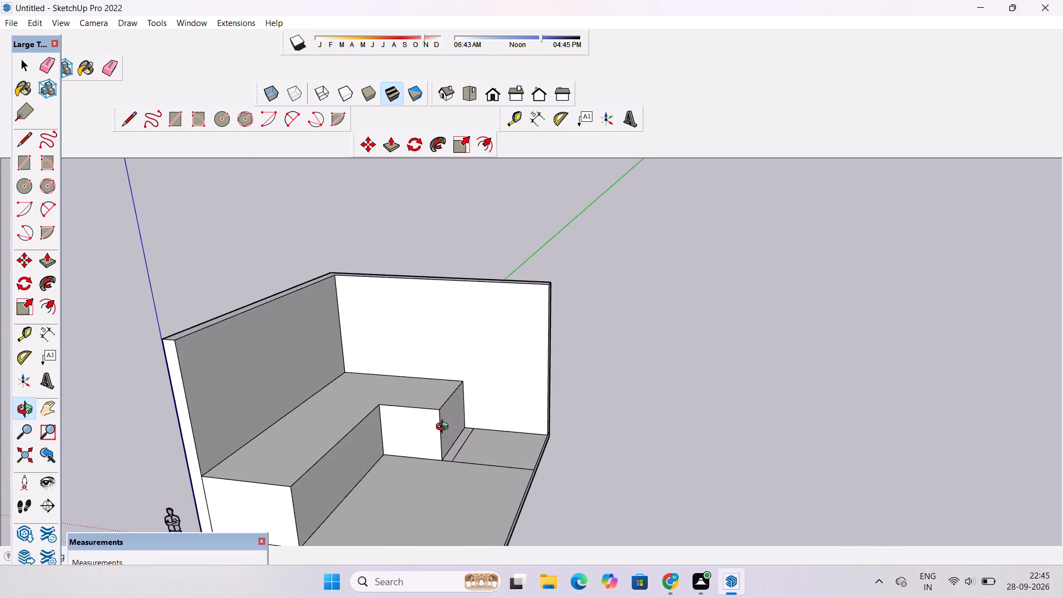
left_click_drag(445, 428, 477, 368, "shift")
left_click_drag(484, 379, 524, 436)
scroll(515, 408, "up", 5)
left_click_drag(505, 400, 563, 401)
left_click_drag(563, 401, 546, 404, "shift")
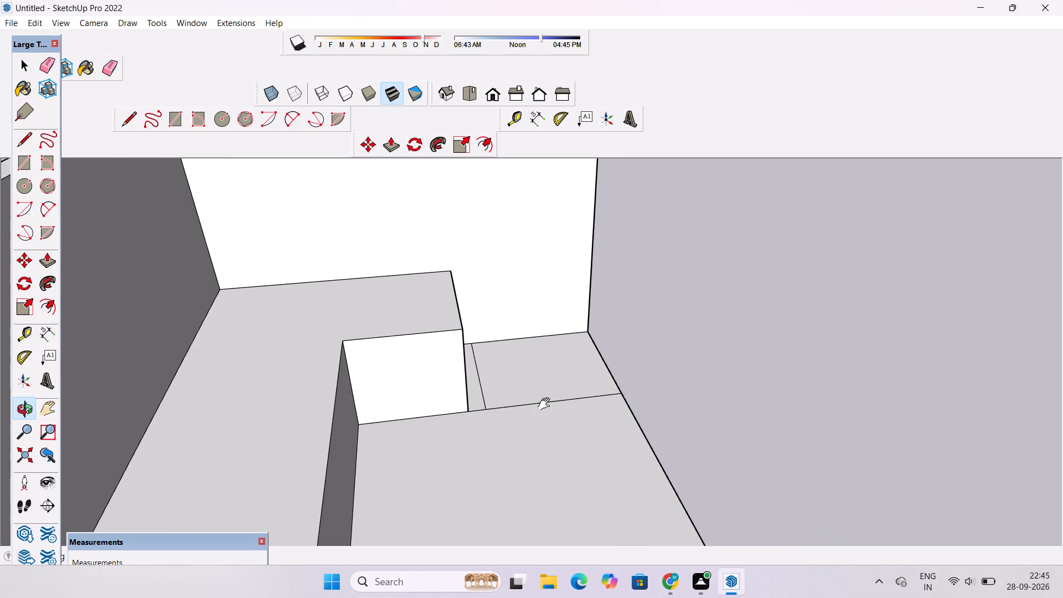
left_click_drag(546, 404, 523, 412, "shift")
left_click_drag(499, 422, 482, 395)
left_click_drag(481, 393, 470, 403, "shift")
left_click_drag(492, 404, 438, 368)
left_click_drag(437, 372, 427, 378, "shift")
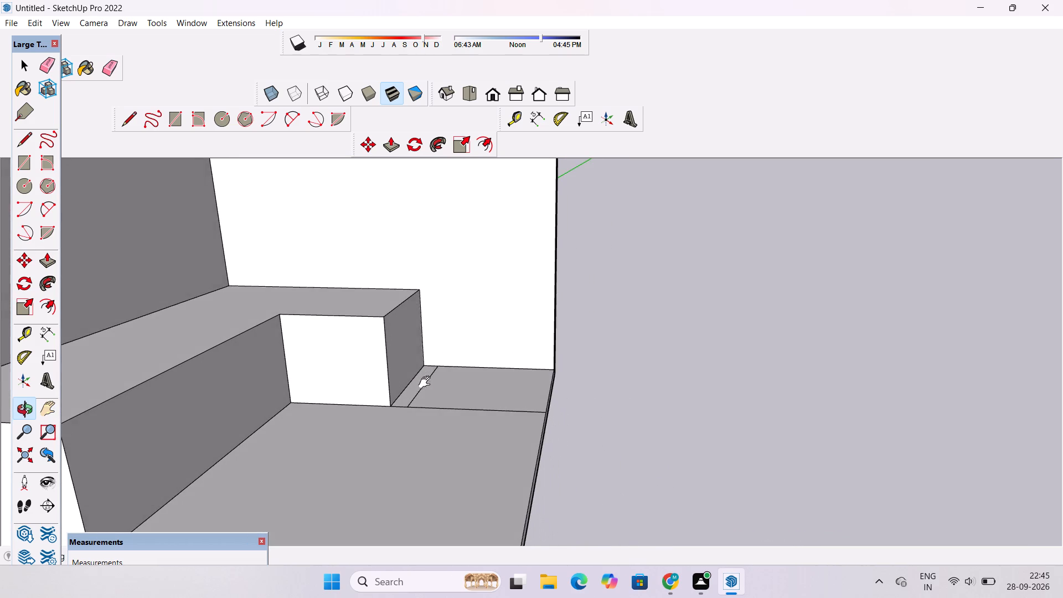
left_click(427, 383)
left_click(427, 386, "shift")
Push/Pull the larger part of the divided floor zone upward about 20' 5" into a tall block against the wall.
key("p")
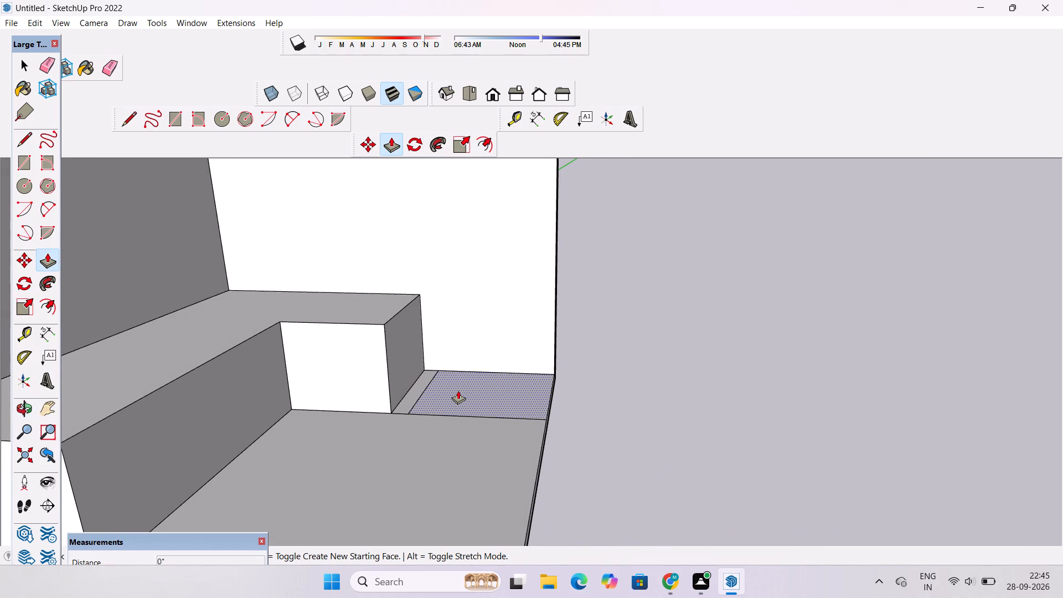
left_click(458, 390)
scroll(457, 375, "down", 6)
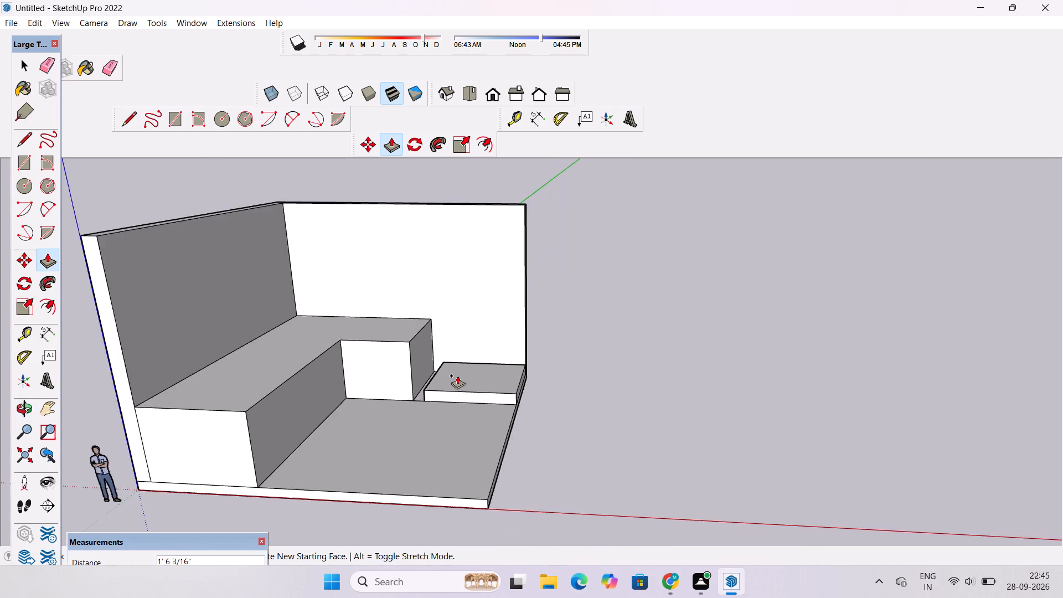
scroll(457, 375, "down", 2)
scroll(457, 354, "up", 2)
scroll(457, 354, "down", 2)
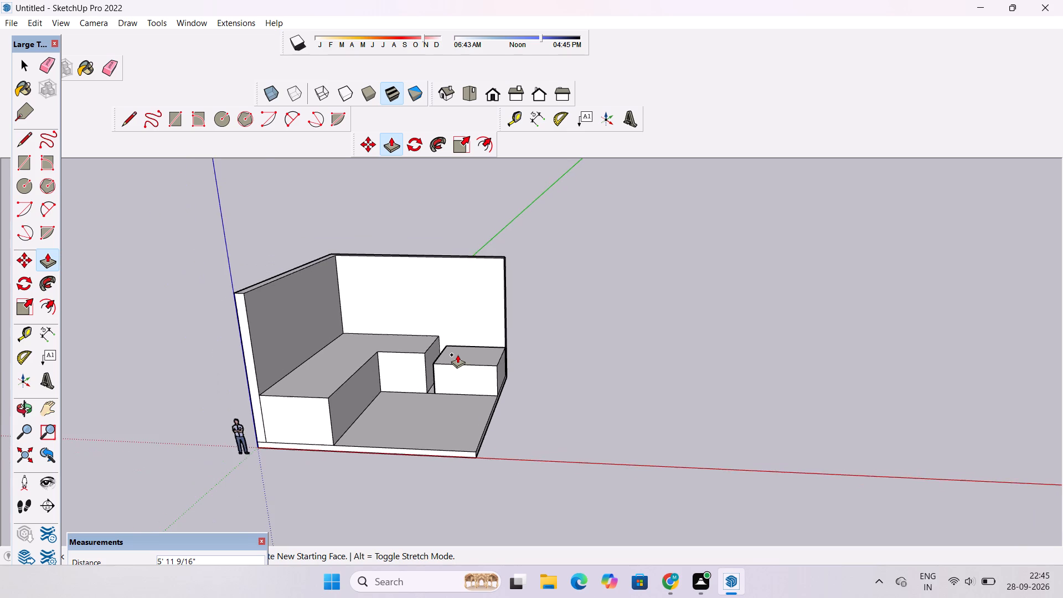
scroll(457, 354, "down", 3)
scroll(456, 317, "up", 10)
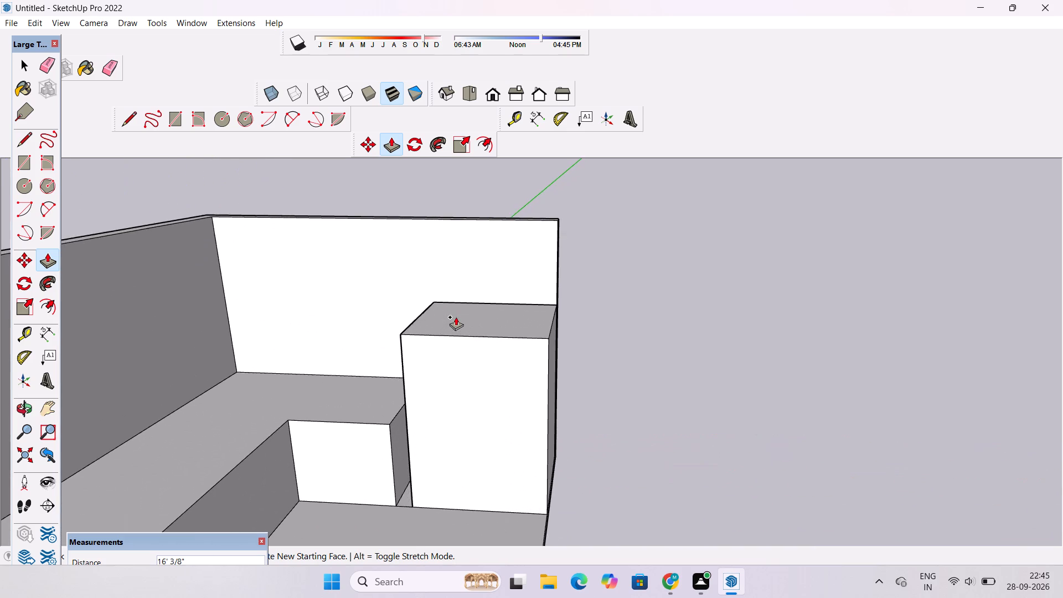
scroll(476, 282, "down", 5)
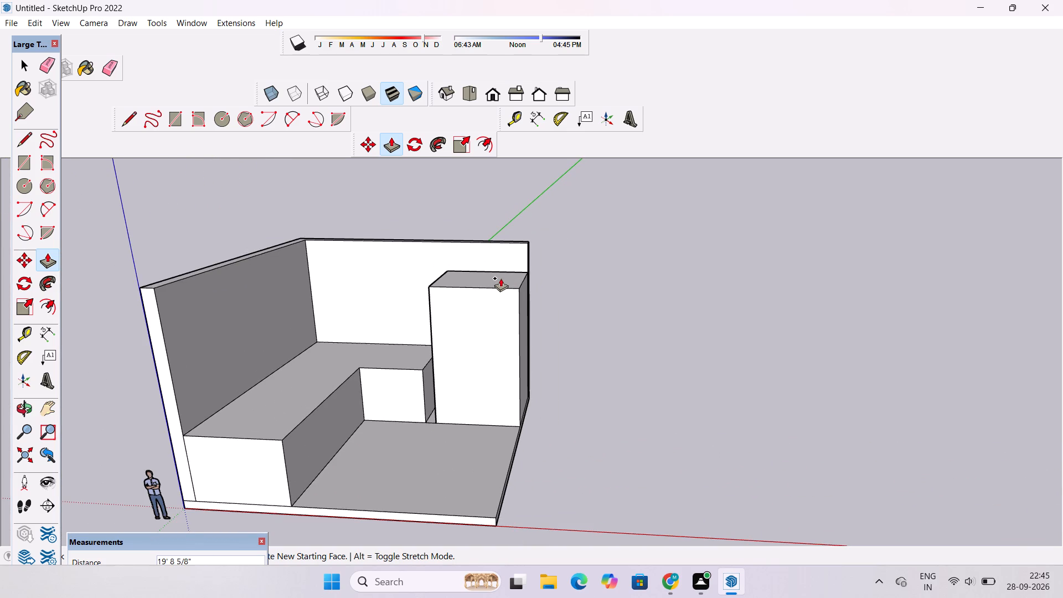
left_click(502, 273)
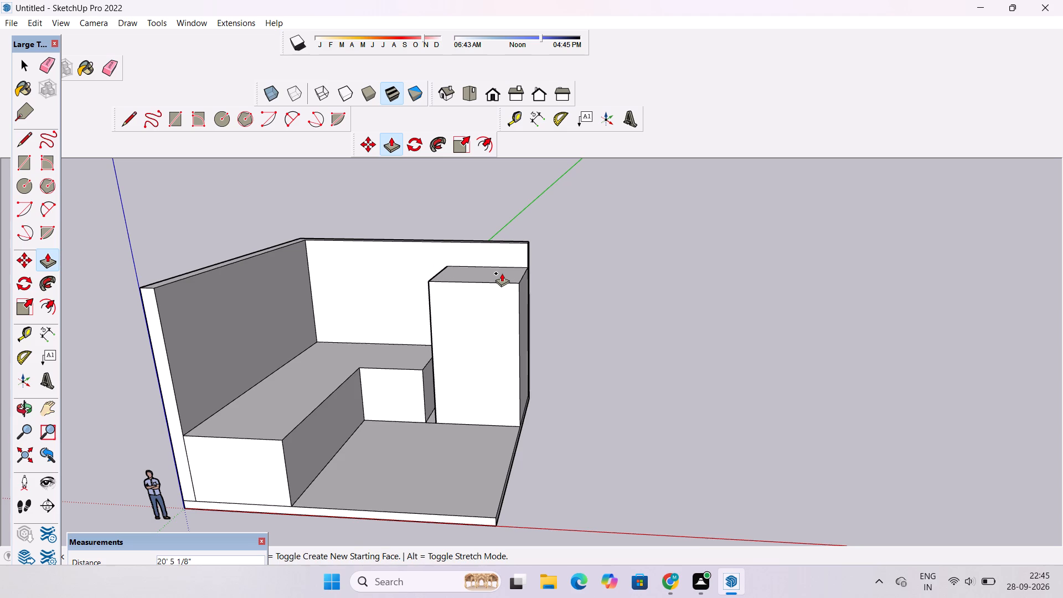
key("space")
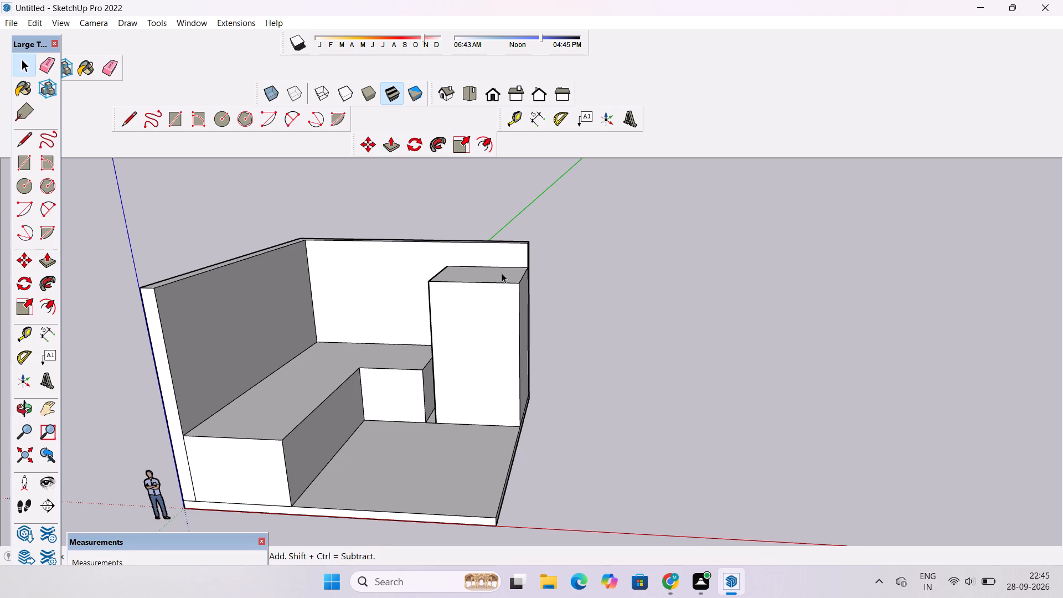
Push/Pull the tall block's outer side face, on the slab's open edge, inward 1.4'.
type("o")
left_click_drag(590, 304, 459, 336)
scroll(457, 338, "up", 4)
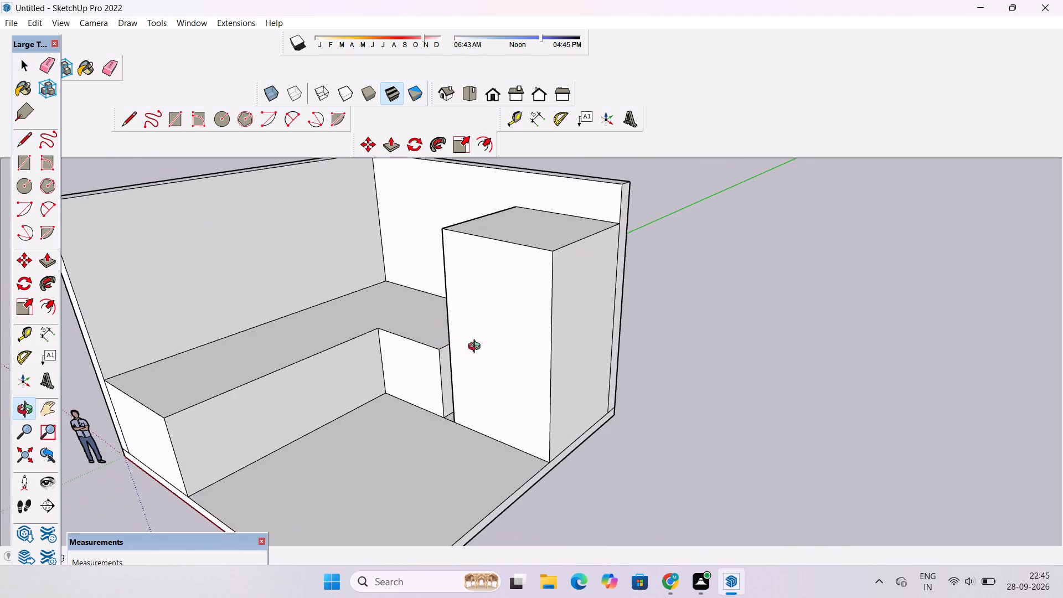
left_click_drag(495, 355, 461, 370, "shift")
left_click_drag(495, 384, 414, 391)
left_click_drag(472, 398, 486, 445, "shift")
left_click_drag(488, 440, 488, 393)
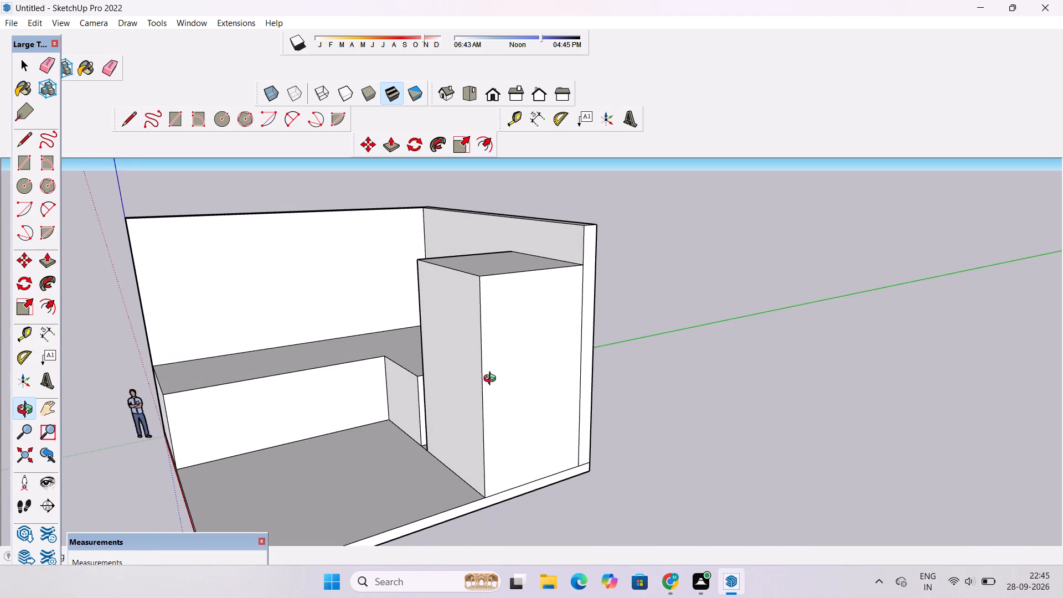
key("p")
left_click(510, 367)
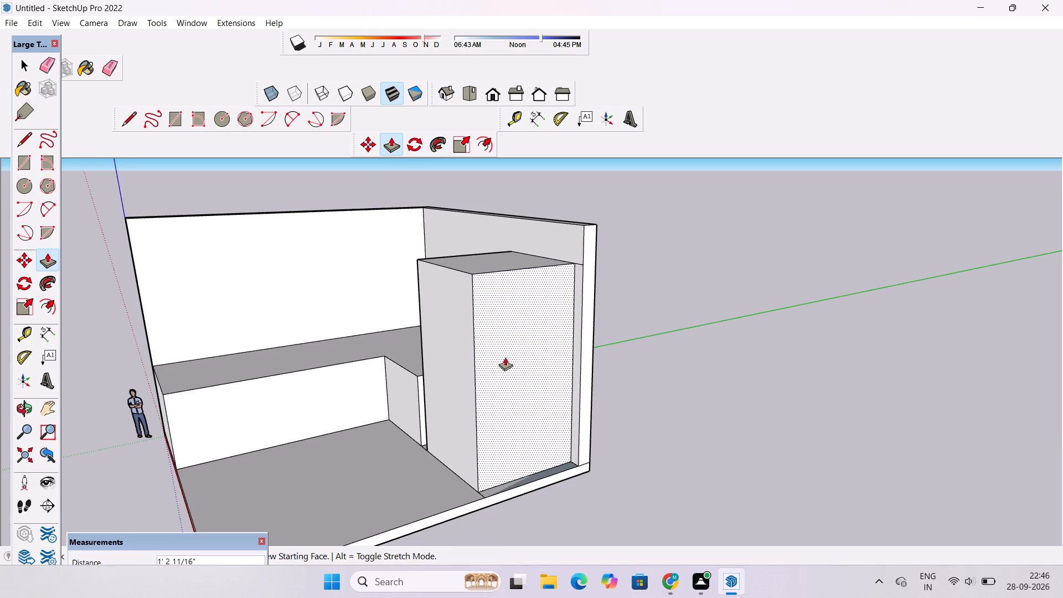
type("1.")
key("4")
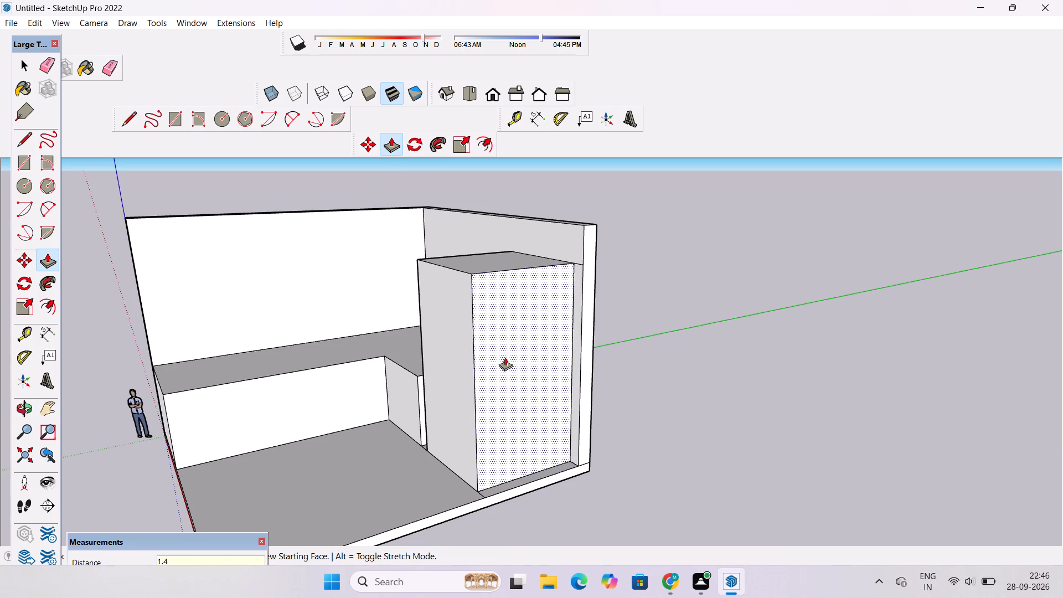
key("apostrophe")
key("Return")
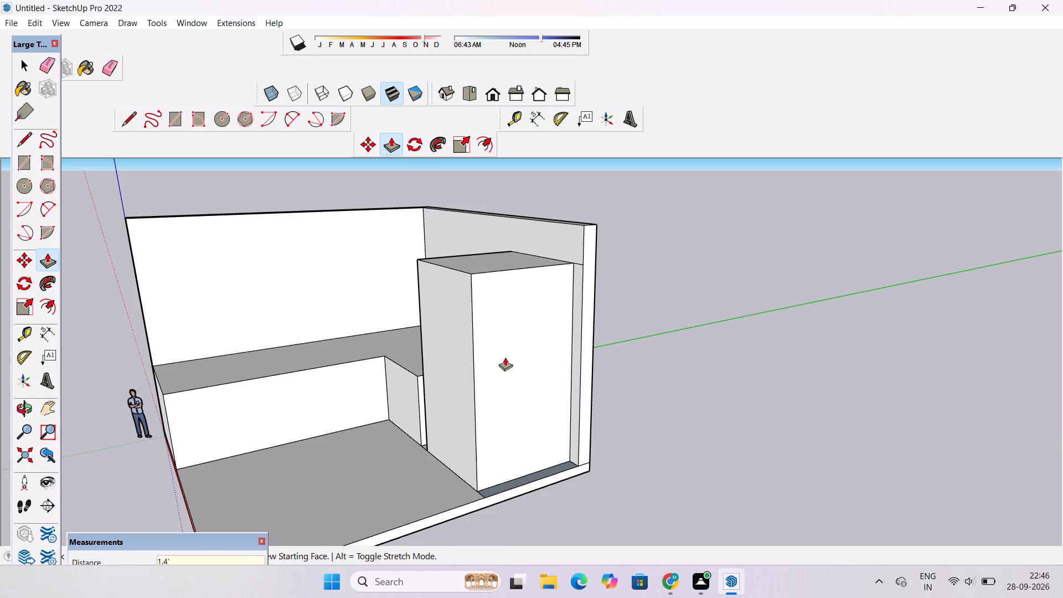
Examine the narrow floor strip between the tall block's outer side and the slab's edge.
key("o")
scroll(505, 357, "down", 4)
left_click_drag(518, 382, 528, 494)
scroll(521, 468, "up", 6)
left_click_drag(521, 468, 521, 467)
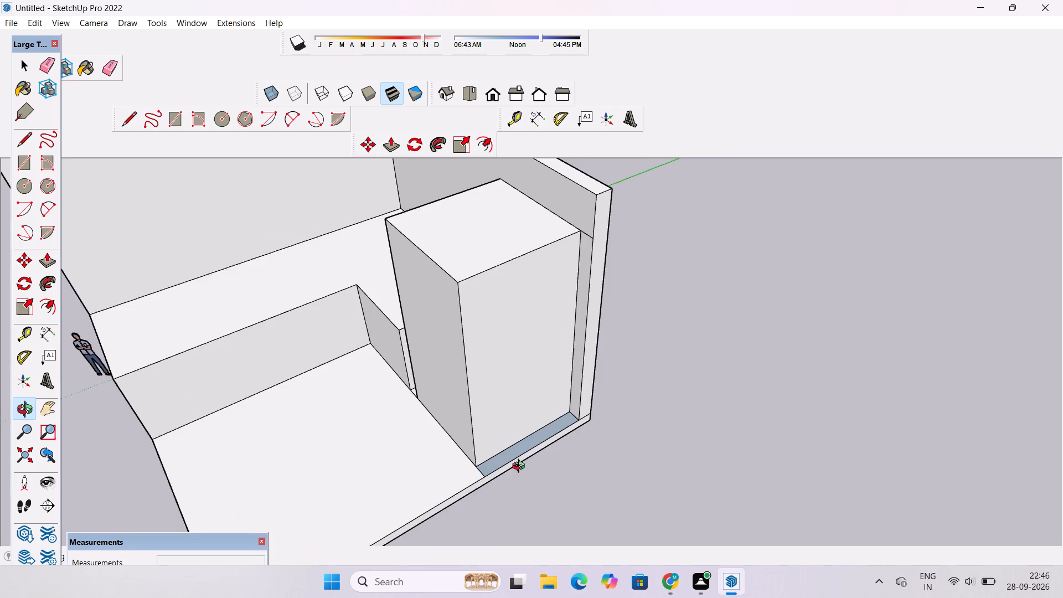
left_click_drag(521, 467, 616, 461)
scroll(591, 448, "up", 5)
left_click_drag(527, 461, 607, 432)
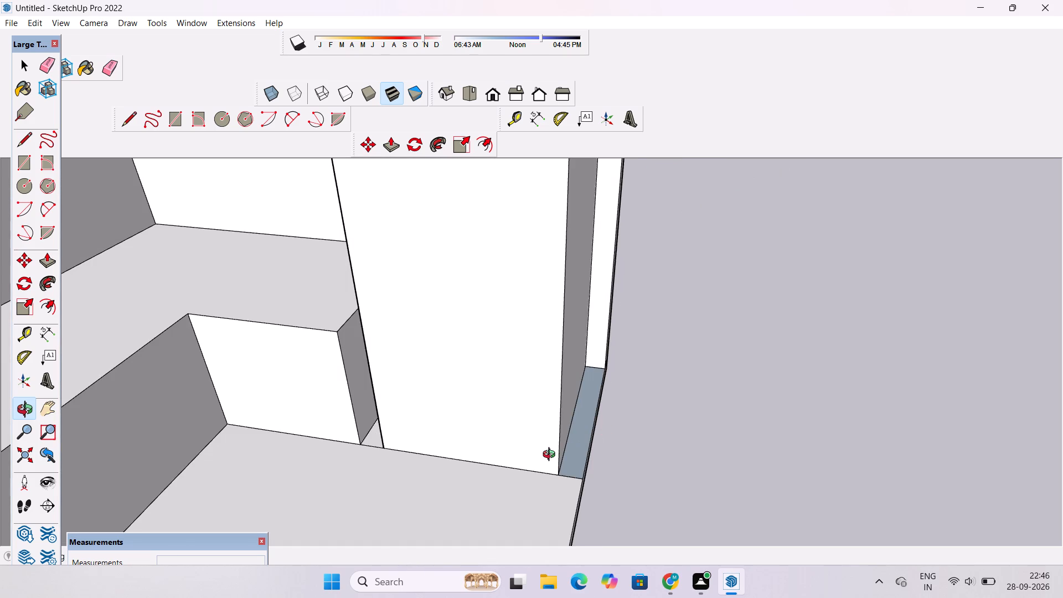
left_click_drag(551, 456, 551, 471, "shift")
scroll(558, 473, "up", 5)
left_click_drag(565, 470, 486, 463, "shift")
left_click_drag(486, 477, 475, 480)
scroll(489, 477, "up", 4)
left_click_drag(474, 508, 475, 480, "shift")
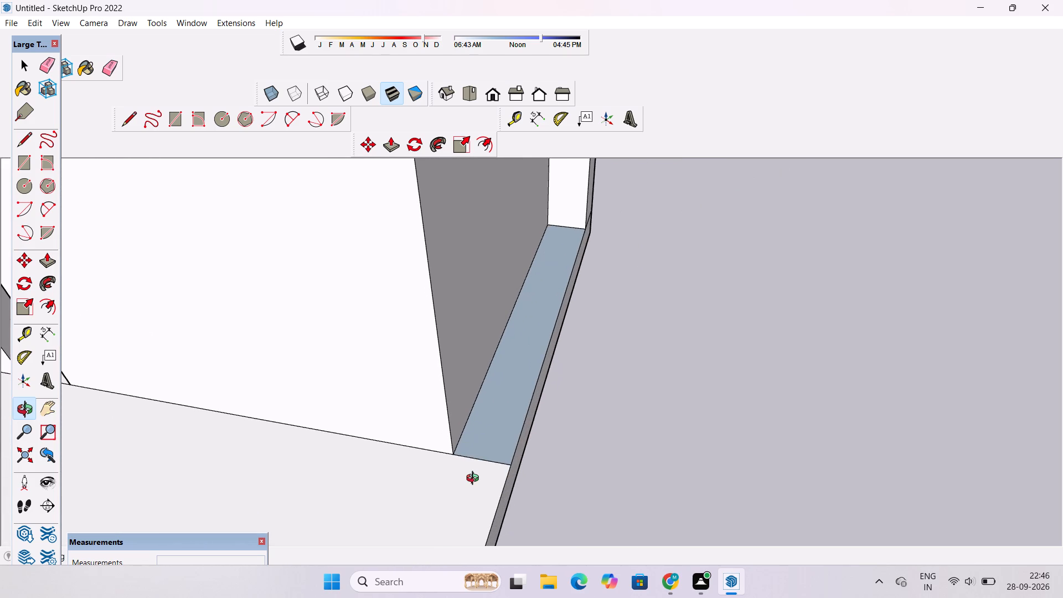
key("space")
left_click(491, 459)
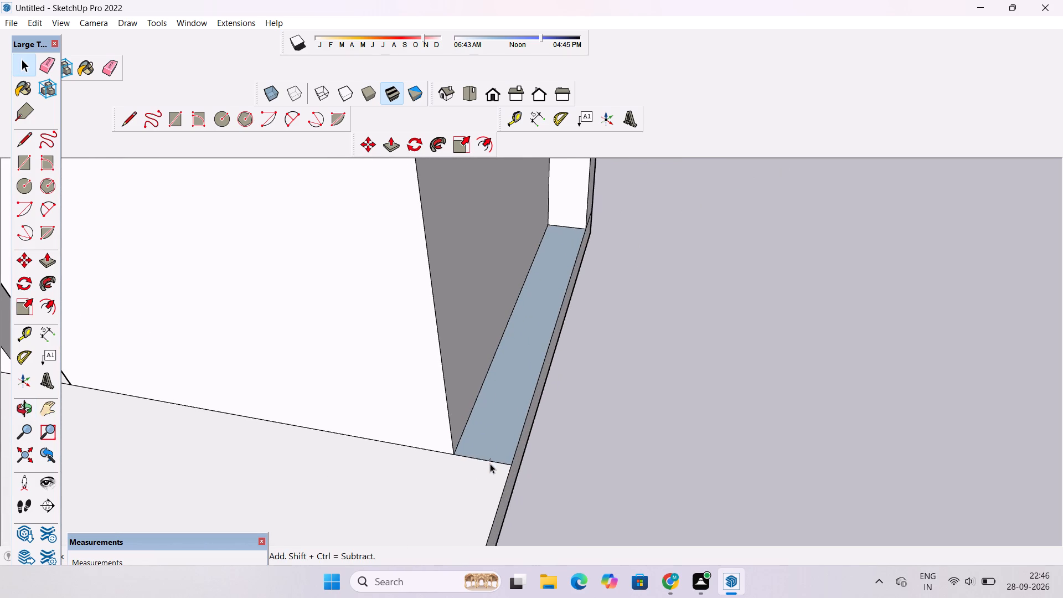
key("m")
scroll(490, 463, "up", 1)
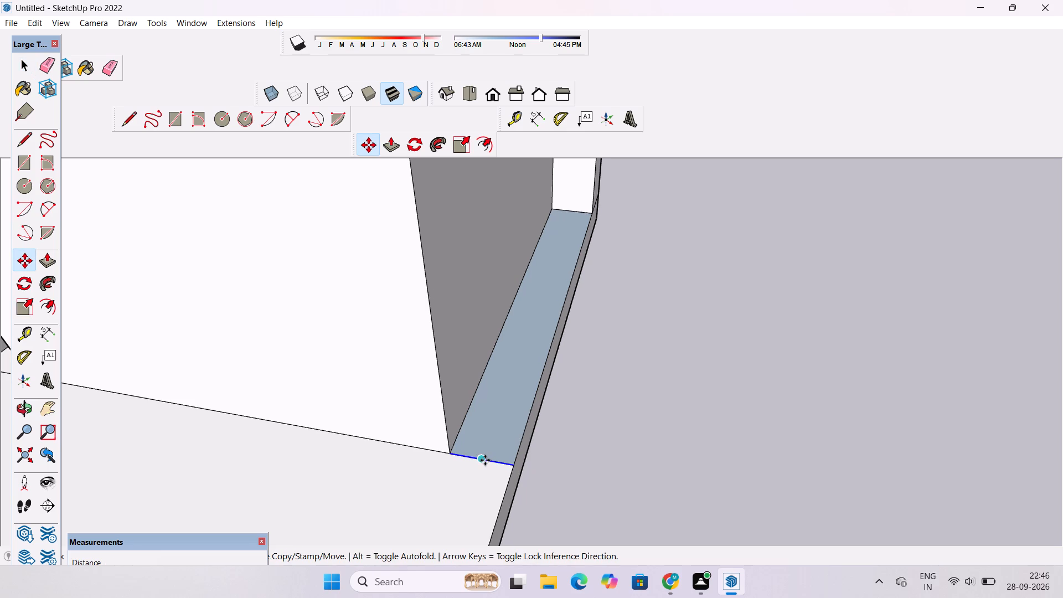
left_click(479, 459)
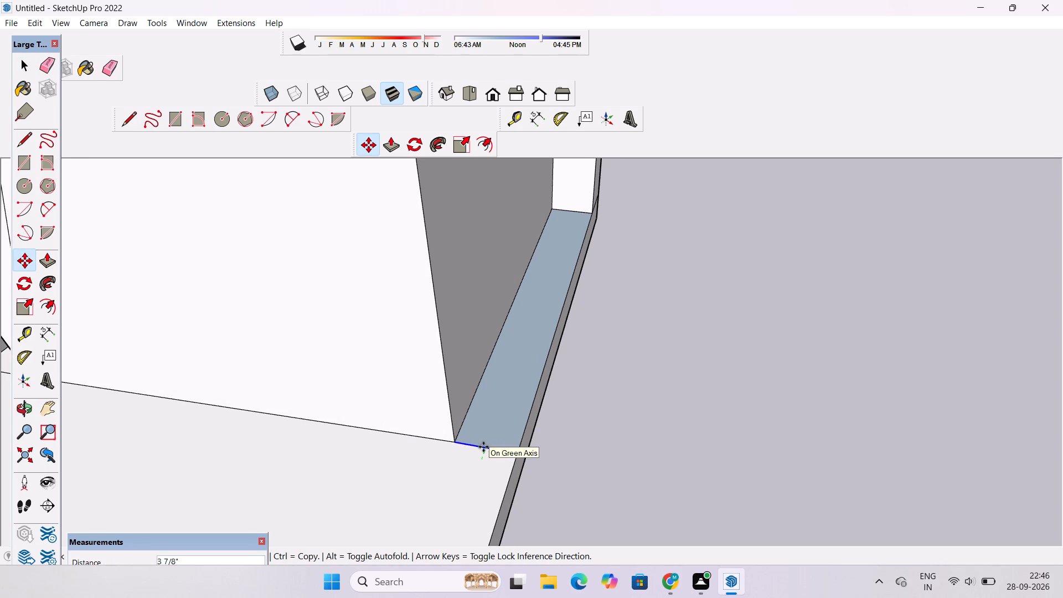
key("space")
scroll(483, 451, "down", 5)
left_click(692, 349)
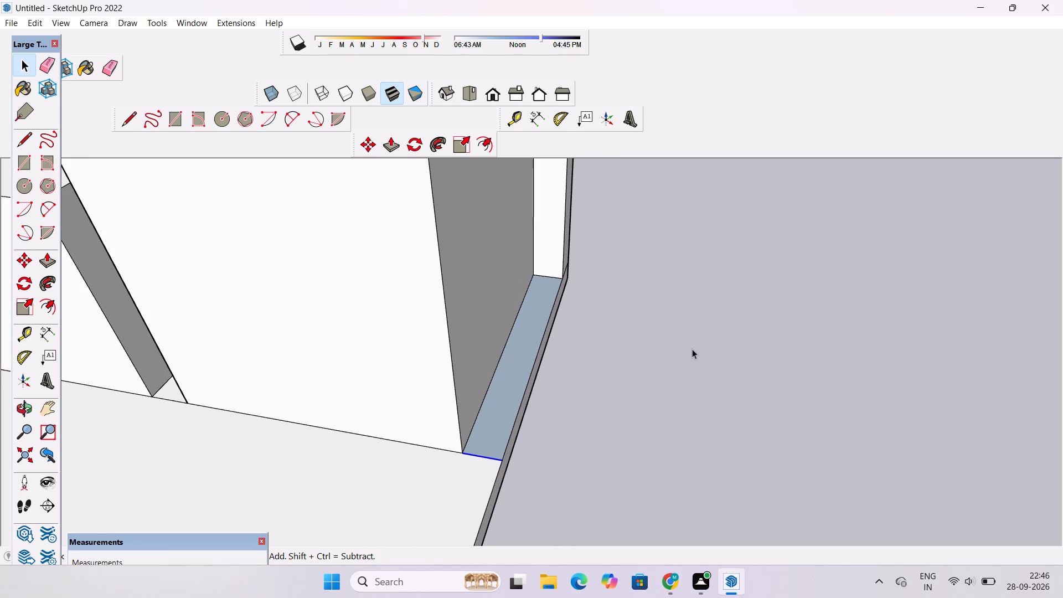
Push/Pull the narrow floor strip between the tall block and the slab's edge by 0.03".
key("p")
left_click(504, 419)
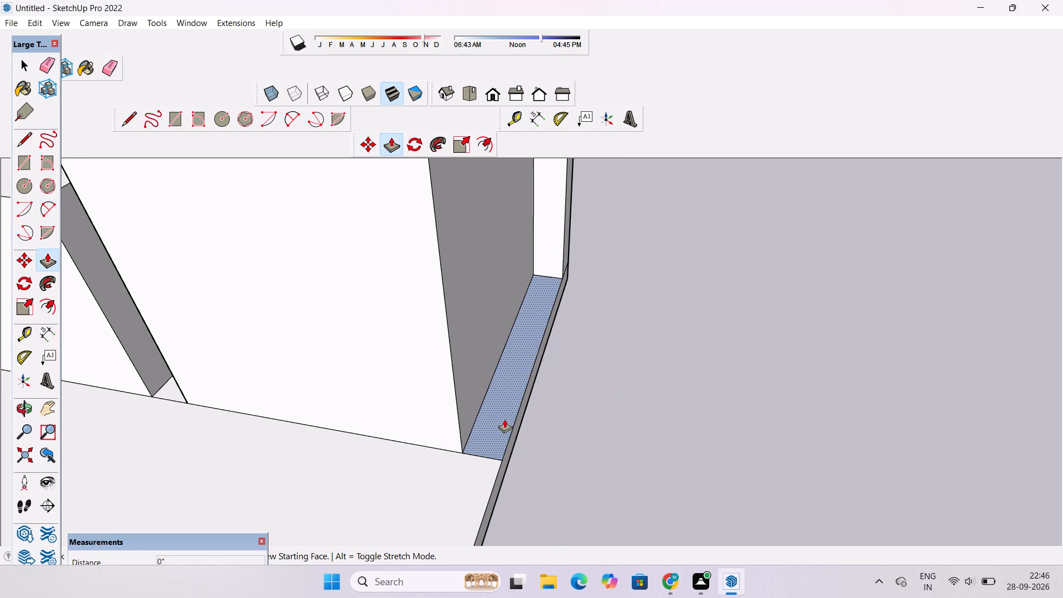
type("0.03\"")
key("Return")
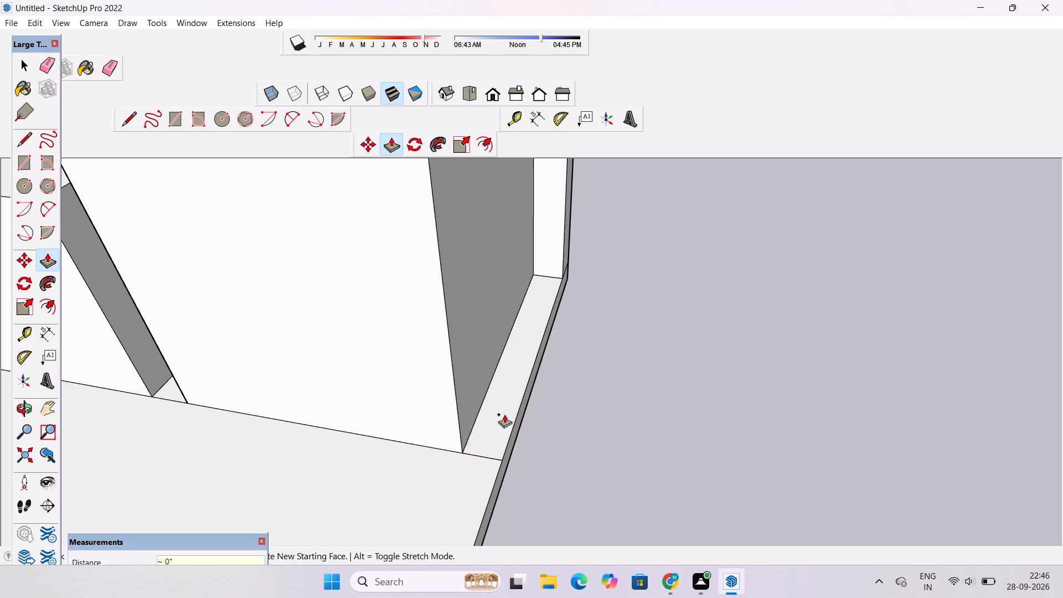
Erase the leftover line on the wall between the tall block's top back corner and the wall's open end.
key("o")
scroll(504, 414, "down", 1)
scroll(505, 458, "up", 4)
left_click_drag(505, 461, 497, 396)
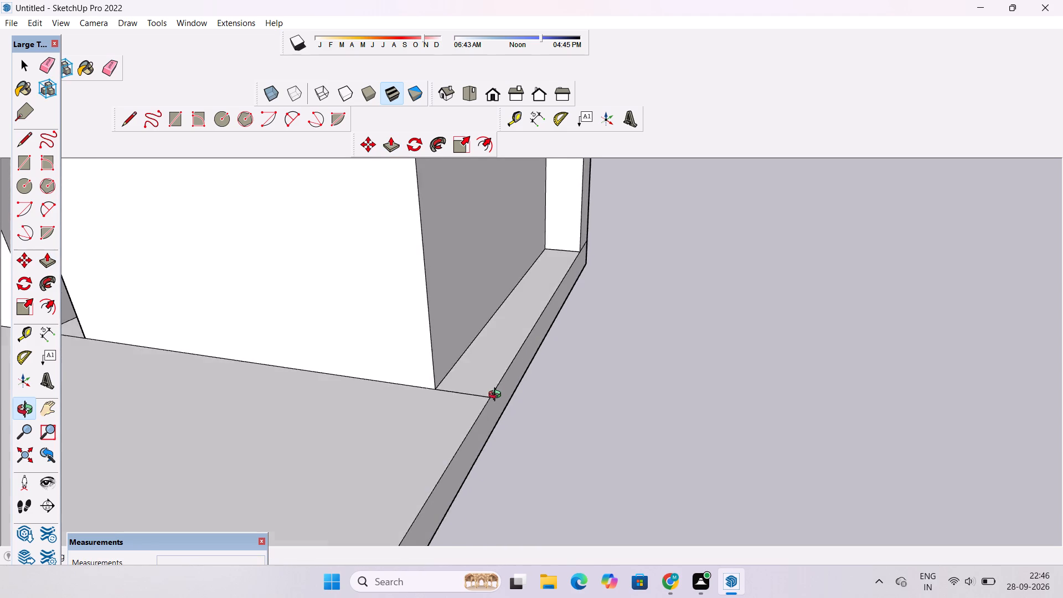
left_click_drag(497, 396, 496, 398)
scroll(499, 394, "down", 6)
left_click_drag(524, 400, 491, 404)
left_click_drag(434, 416, 584, 446, "shift")
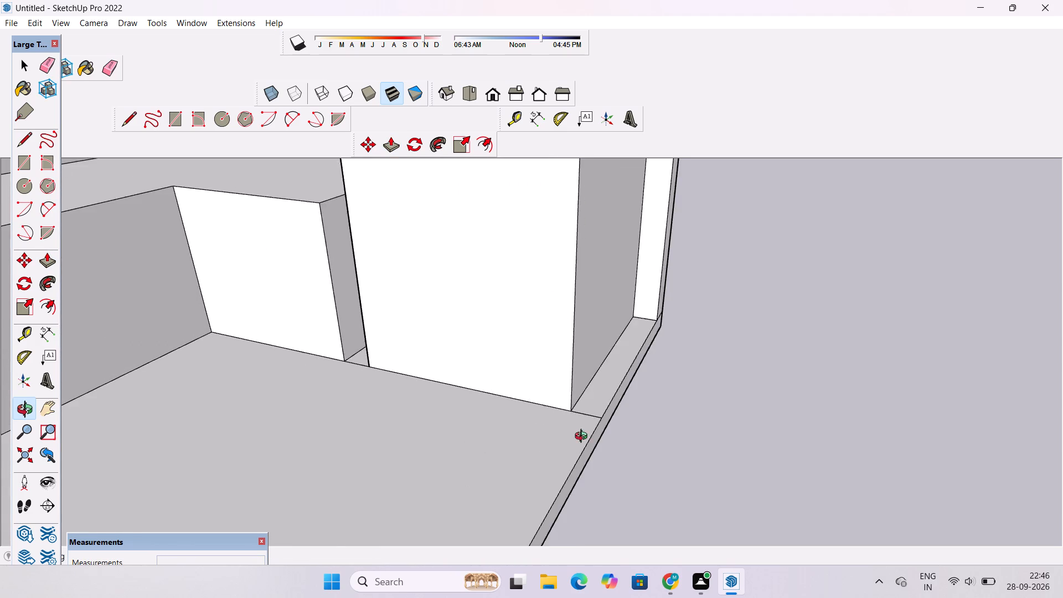
scroll(584, 437, "down", 10)
left_click_drag(569, 444, 563, 416)
left_click_drag(563, 416, 580, 435)
left_click_drag(580, 435, 641, 454)
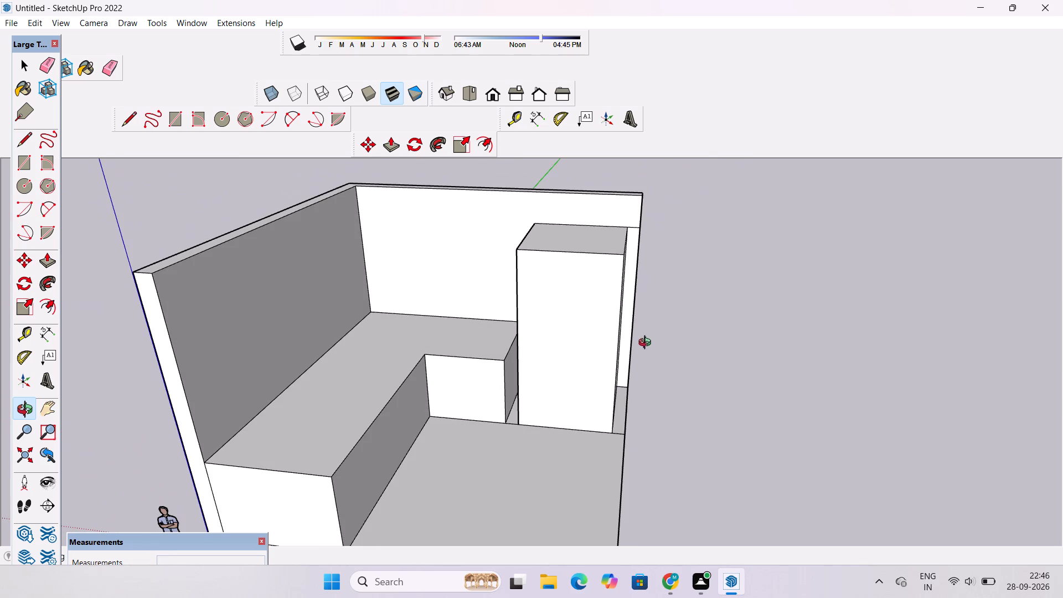
scroll(626, 240, "up", 8)
left_click_drag(648, 233, 589, 275, "shift")
scroll(586, 275, "up", 4)
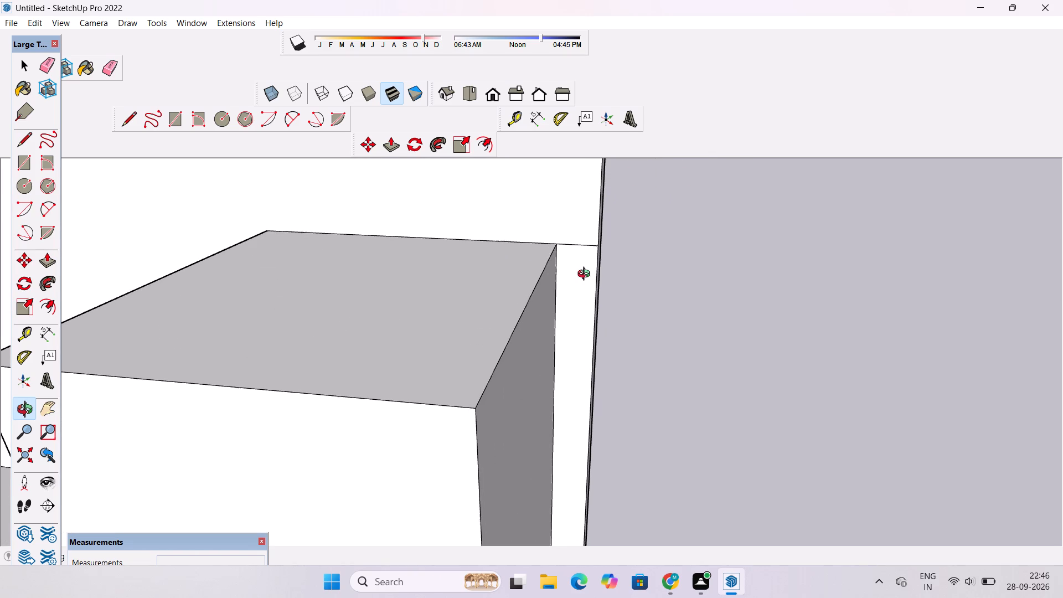
key("e")
left_click_drag(582, 232, 582, 250)
Examine the tall block's front and side faces and its relation to the walls and L-shaped block from several angles.
key("o")
scroll(582, 250, "down", 4)
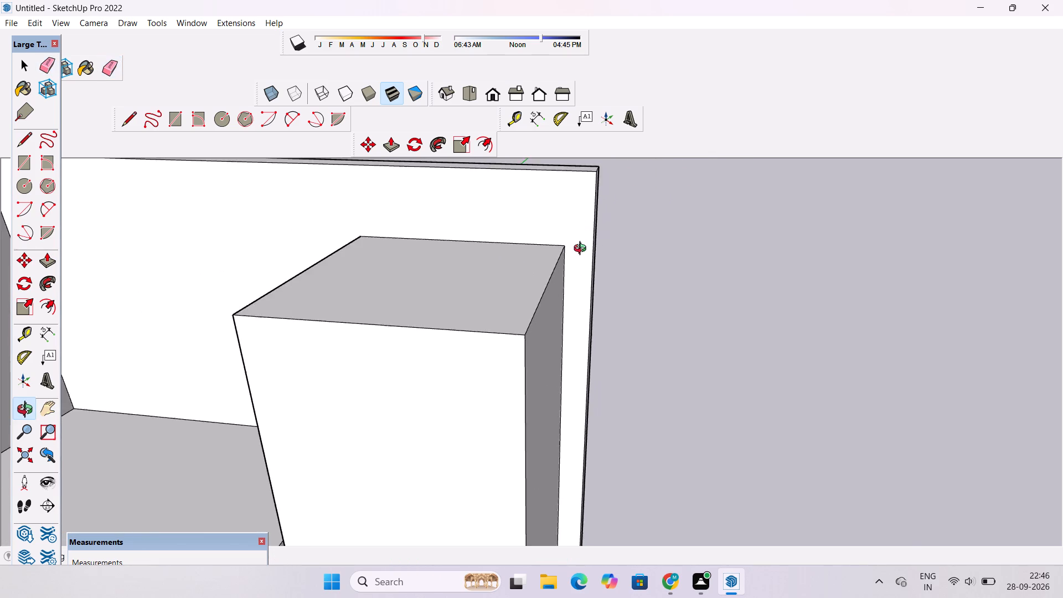
scroll(582, 250, "down", 13)
left_click_drag(491, 331, 548, 278, "shift")
left_click_drag(559, 306, 572, 272)
left_click_drag(586, 261, 550, 317, "shift")
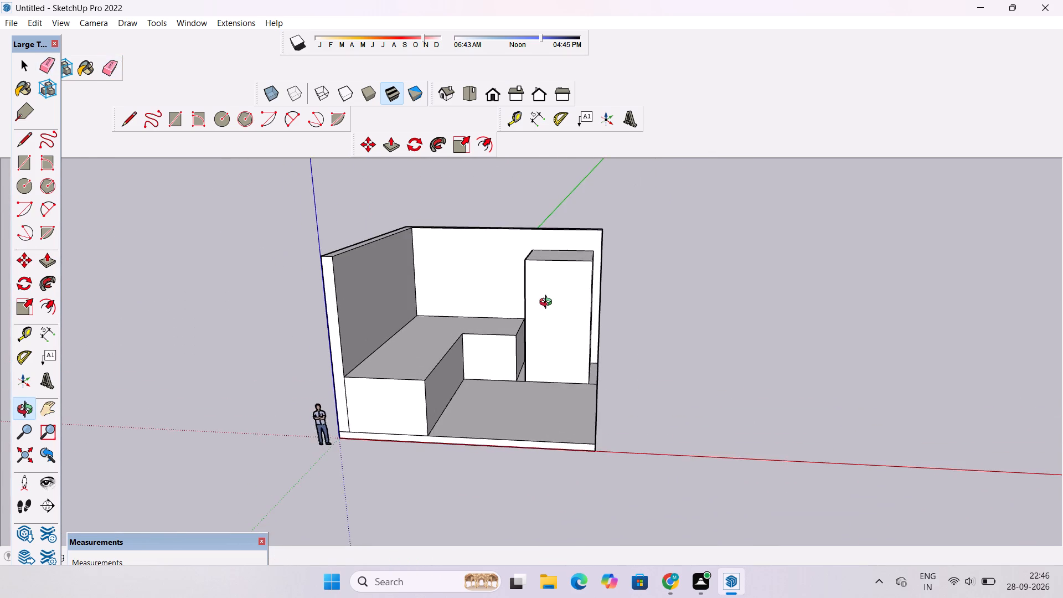
scroll(548, 303, "up", 4)
left_click_drag(546, 305, 550, 289)
left_click_drag(551, 297, 514, 318, "shift")
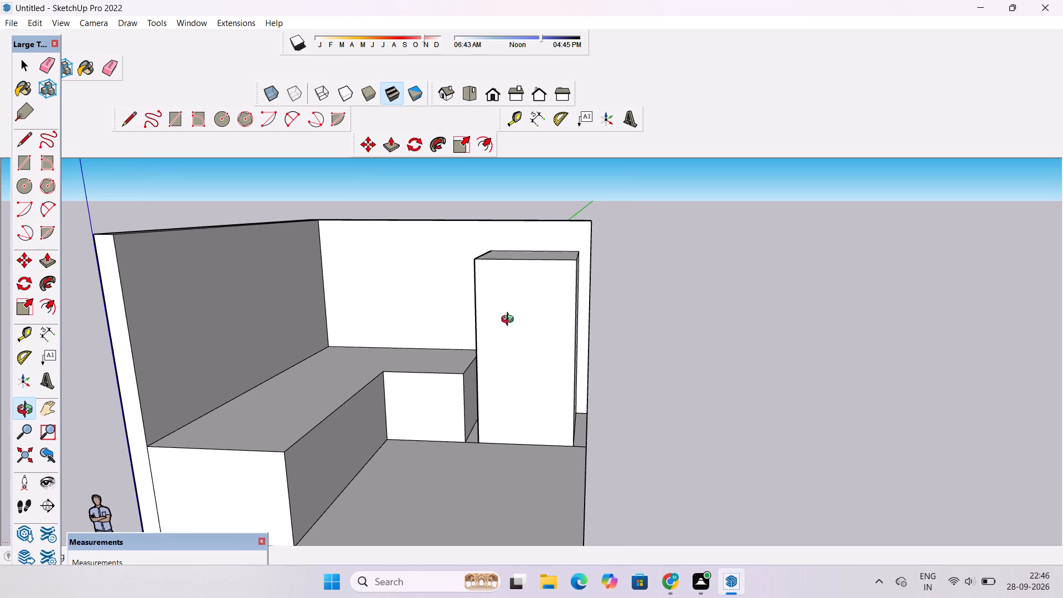
scroll(510, 321, "up", 4)
left_click_drag(510, 321, 628, 339)
scroll(584, 327, "up", 1)
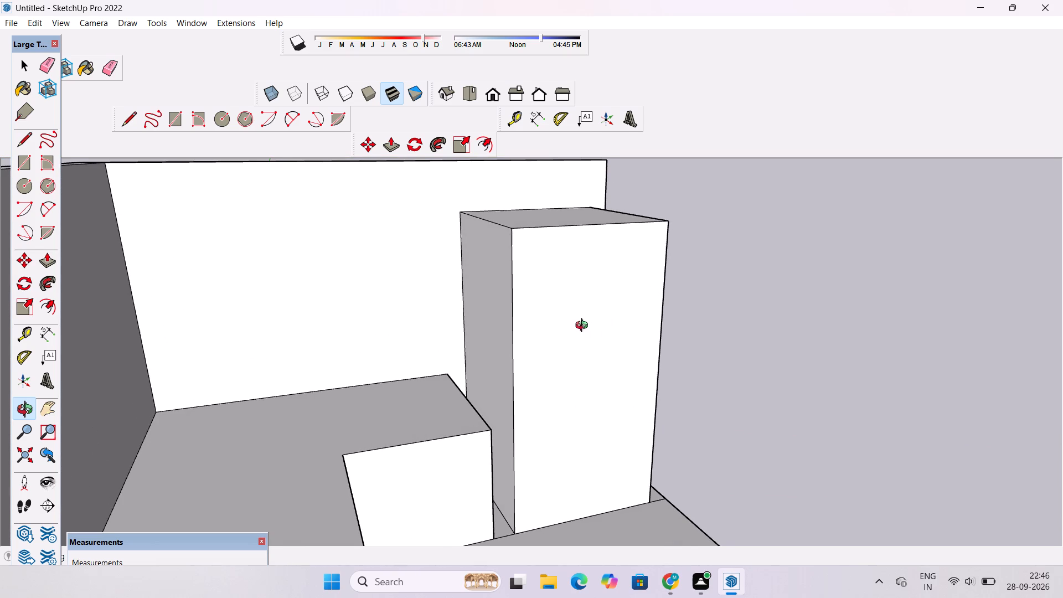
left_click_drag(584, 327, 529, 336, "shift")
scroll(498, 331, "down", 4)
left_click_drag(504, 323, 525, 336)
left_click_drag(527, 337, 483, 349)
scroll(497, 342, "up", 1)
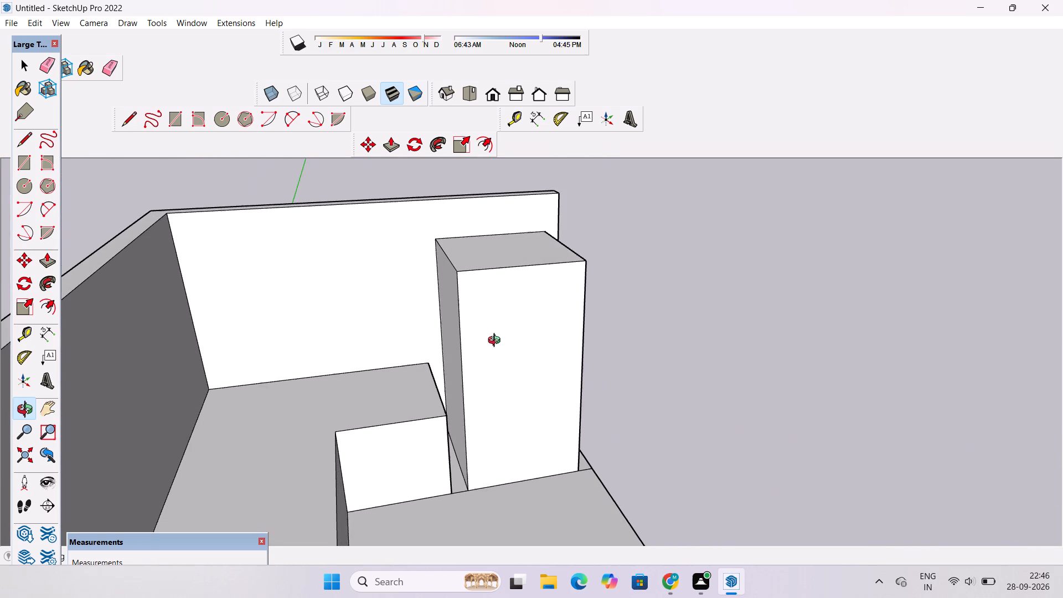
scroll(497, 342, "up", 3, "shift")
left_click_drag(509, 353, 499, 328)
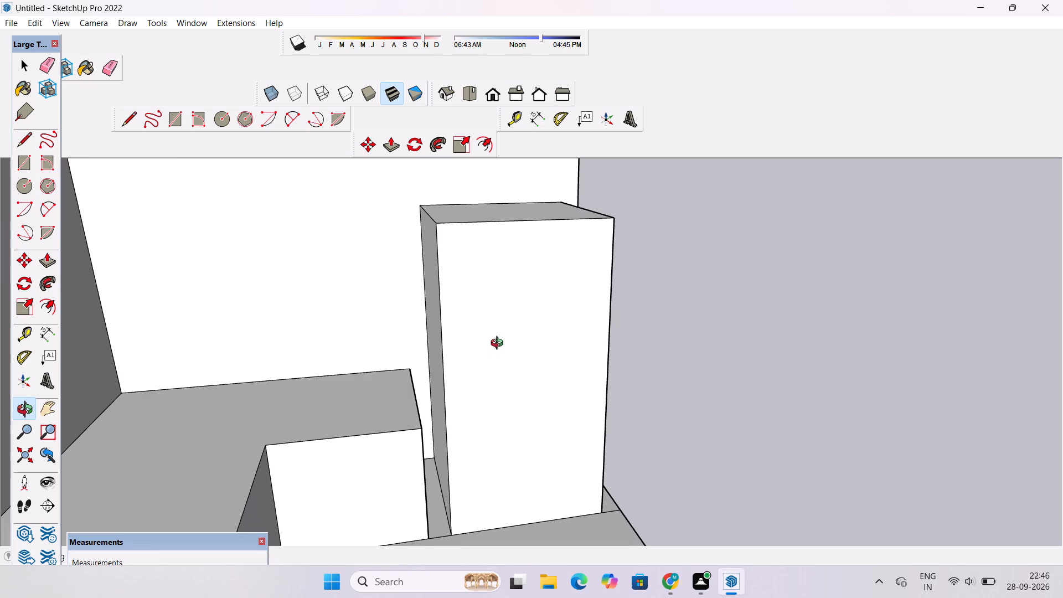
left_click_drag(502, 348, 488, 353, "shift")
left_click_drag(477, 357, 522, 365)
left_click_drag(522, 365, 520, 360, "shift")
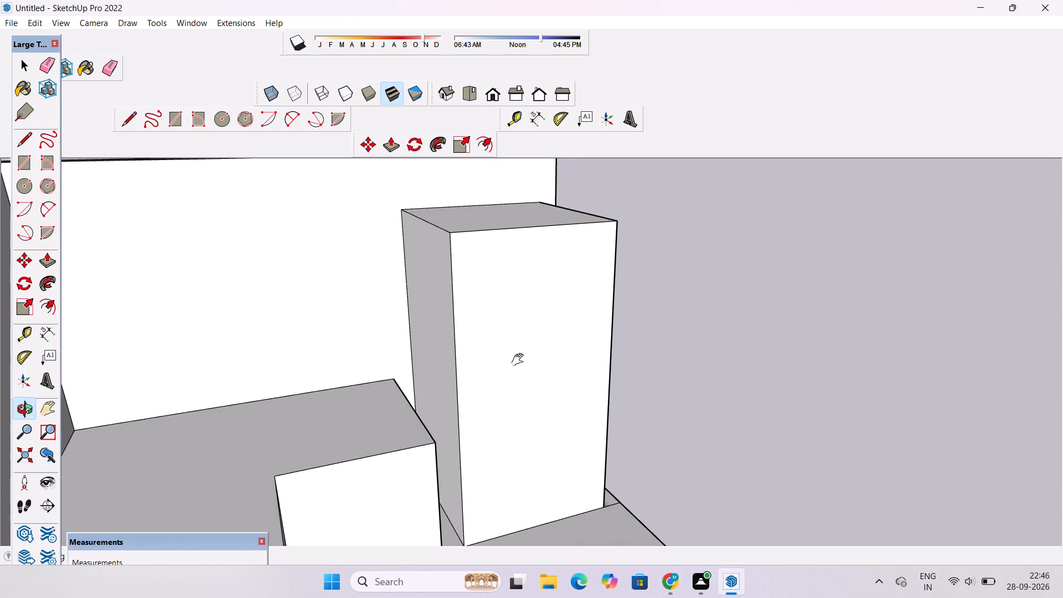
left_click_drag(520, 360, 503, 336, "shift")
left_click_drag(503, 341, 505, 350)
Place a horizontal guide on the tall block's front face, 6' below its top front edge.
key("t")
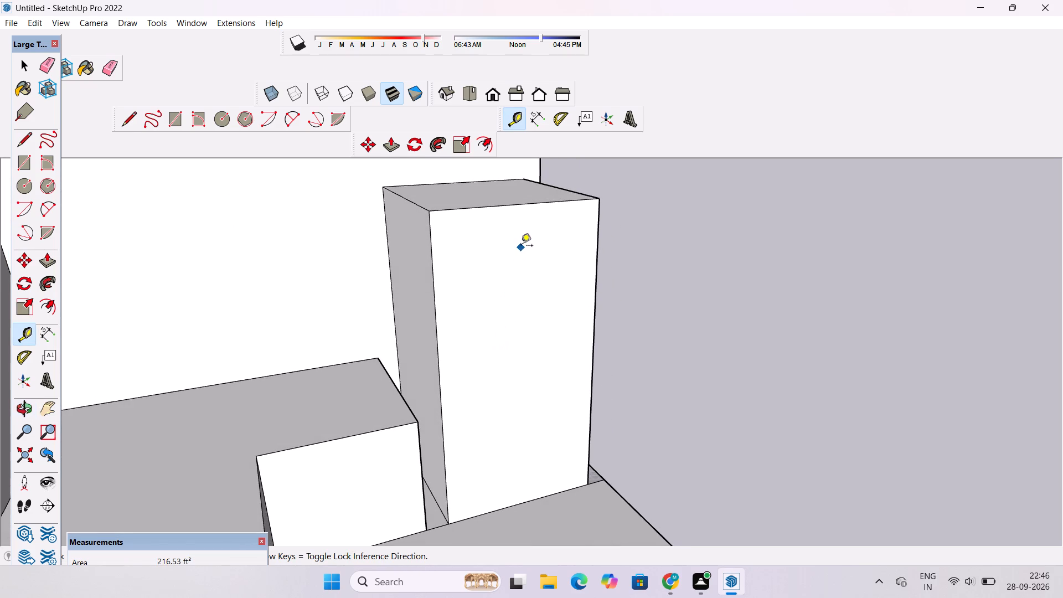
left_click(520, 203)
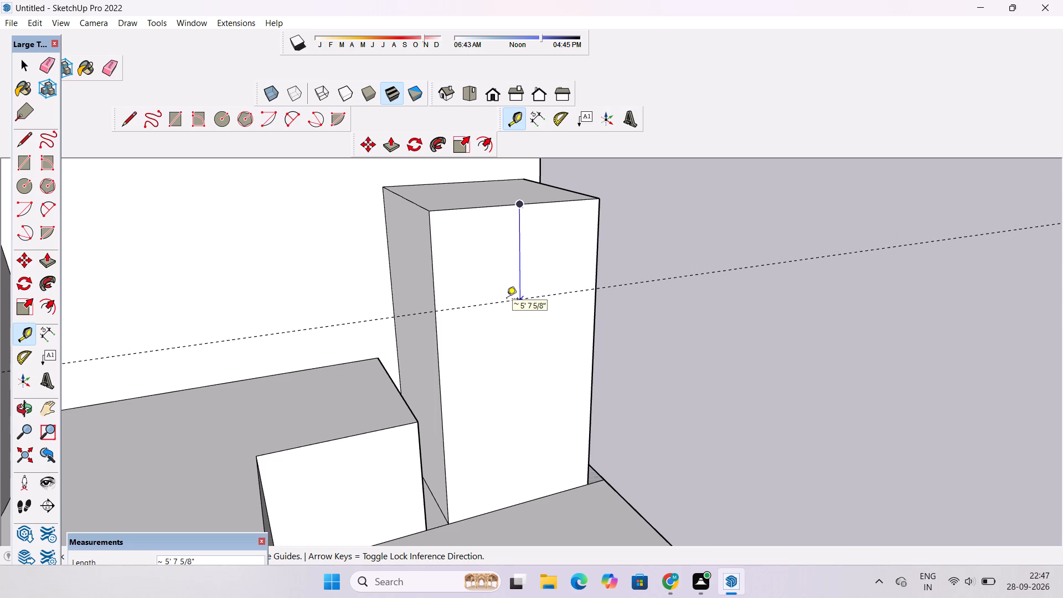
key("6")
key("apostrophe")
key("Return")
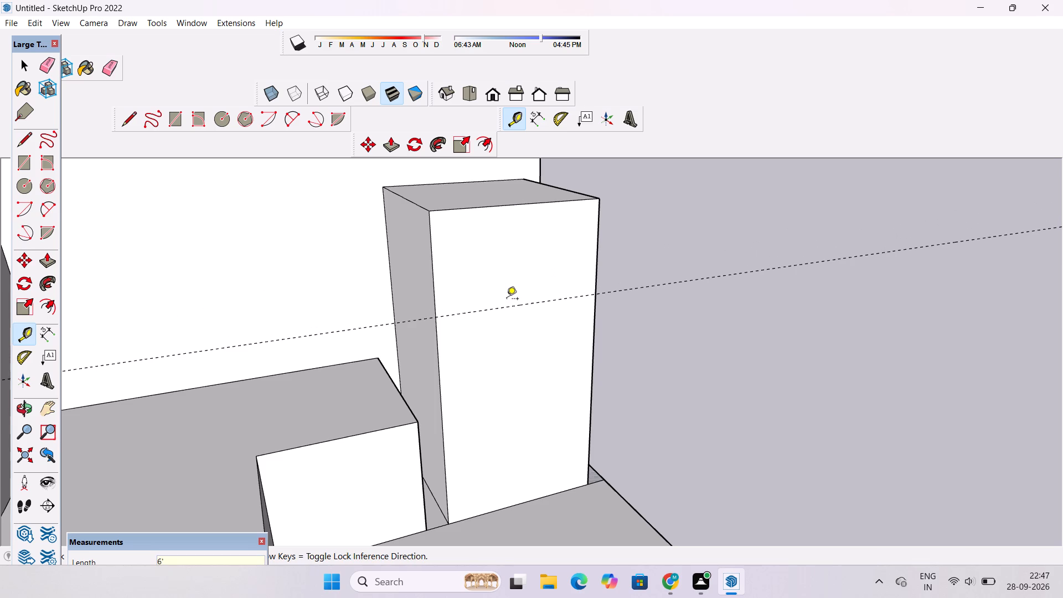
Place a second horizontal guide 3" above the first one on the tall block's front face.
scroll(527, 307, "up", 4)
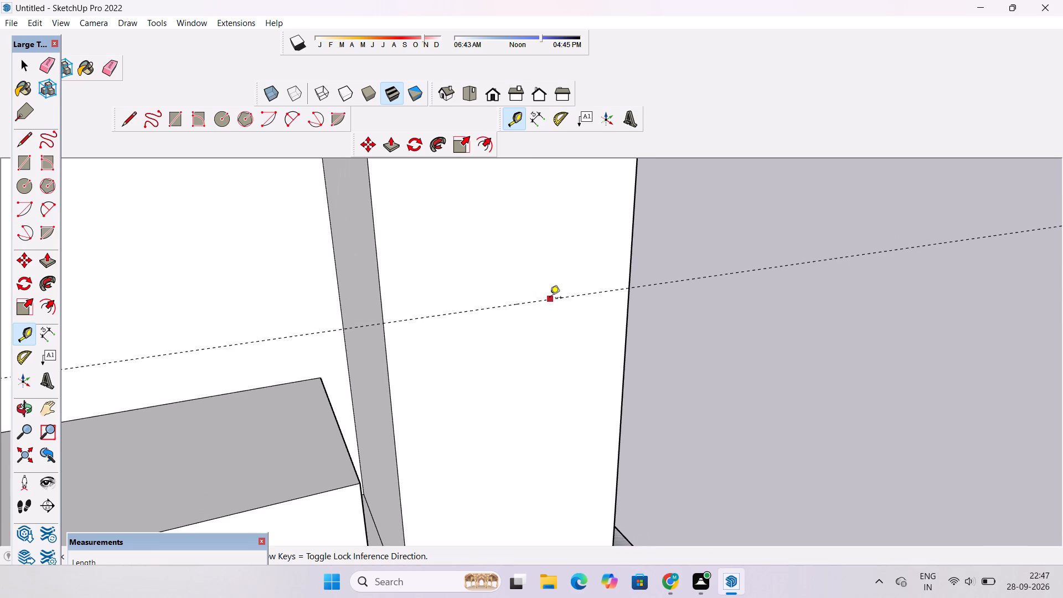
left_click(550, 298)
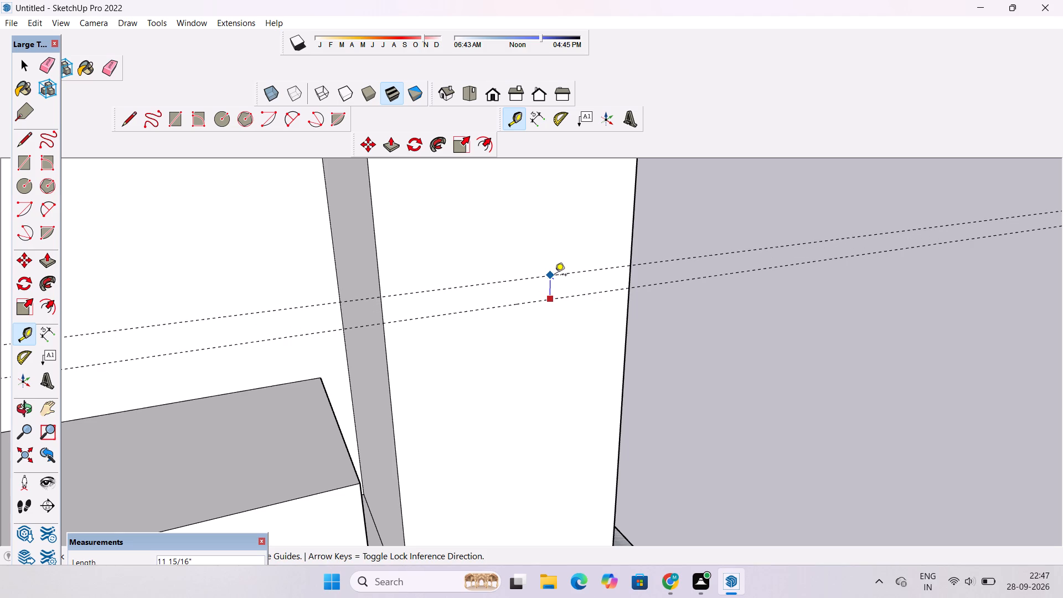
type("3\"")
key("Return")
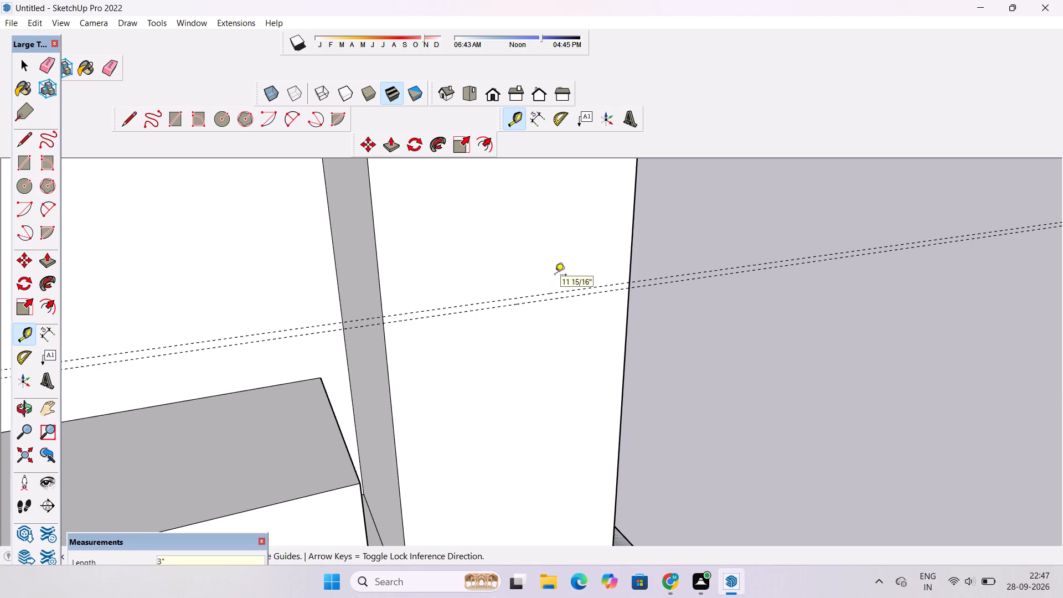
Draw a 3" high rectangle between the two guides across the full width of the tall block's front face, about 10' 7".
key("r")
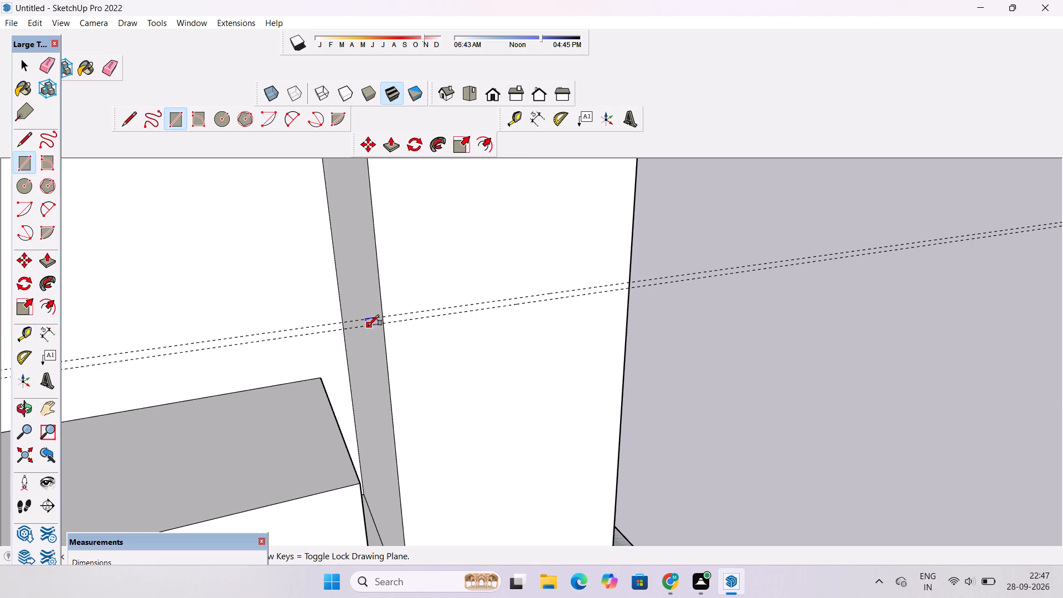
left_click(384, 317)
left_click(631, 289)
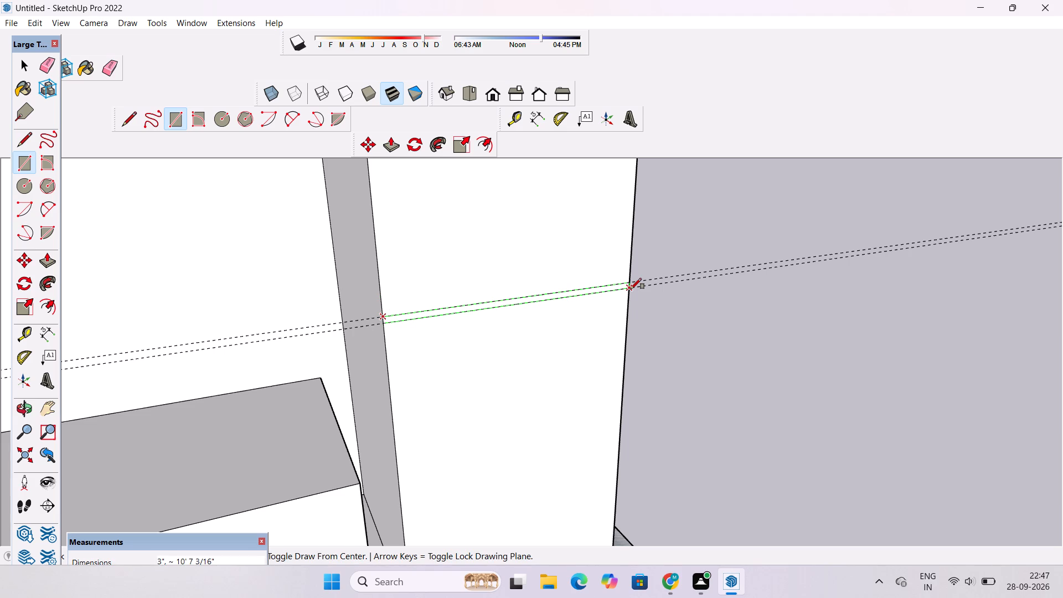
key("space")
Erase both construction guides crossing the tall block.
type("e")
key("e")
left_click_drag(684, 257, 689, 282)
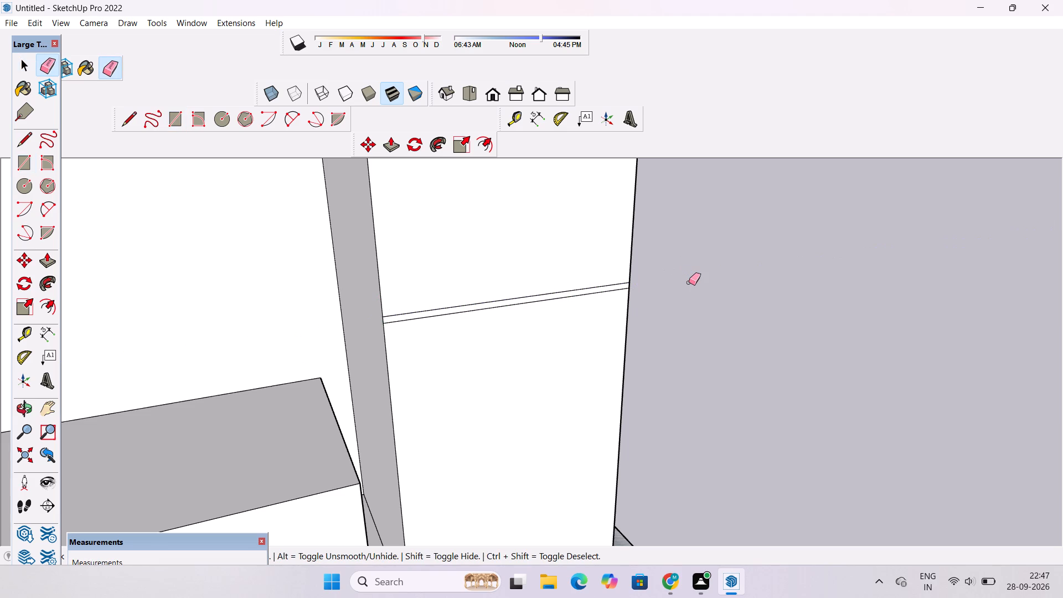
Push/Pull the thin strip on the tall block's front face inward 3" to form a groove.
key("o")
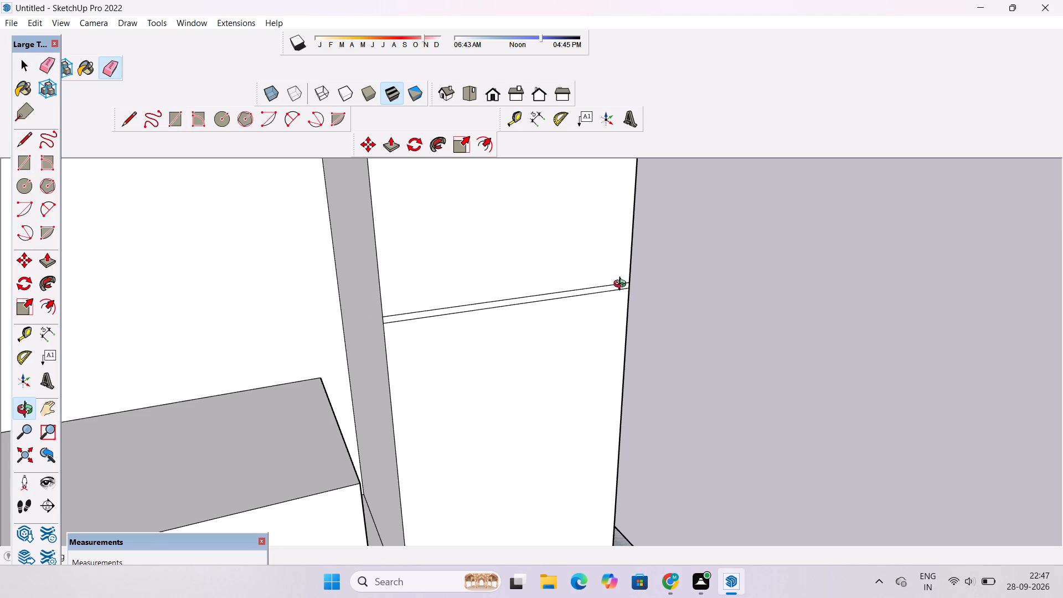
left_click(559, 309, "shift")
left_click_drag(561, 309, 562, 318)
left_click(544, 329)
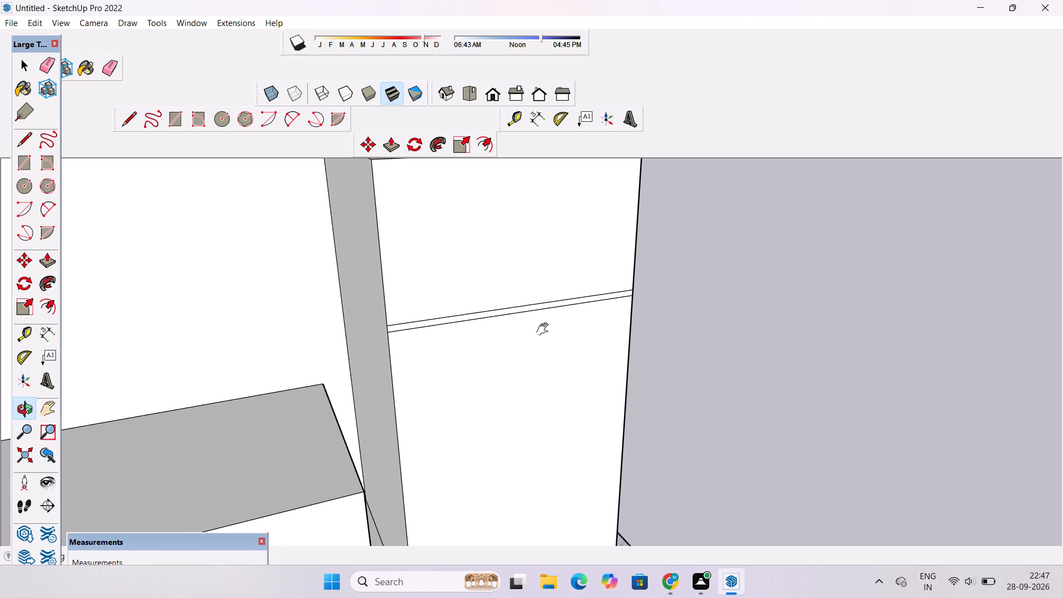
scroll(541, 322, "down", 2)
scroll(541, 322, "up", 6)
left_click_drag(539, 319, 563, 323, "shift")
scroll(564, 321, "down", 5)
left_click(563, 321, "shift")
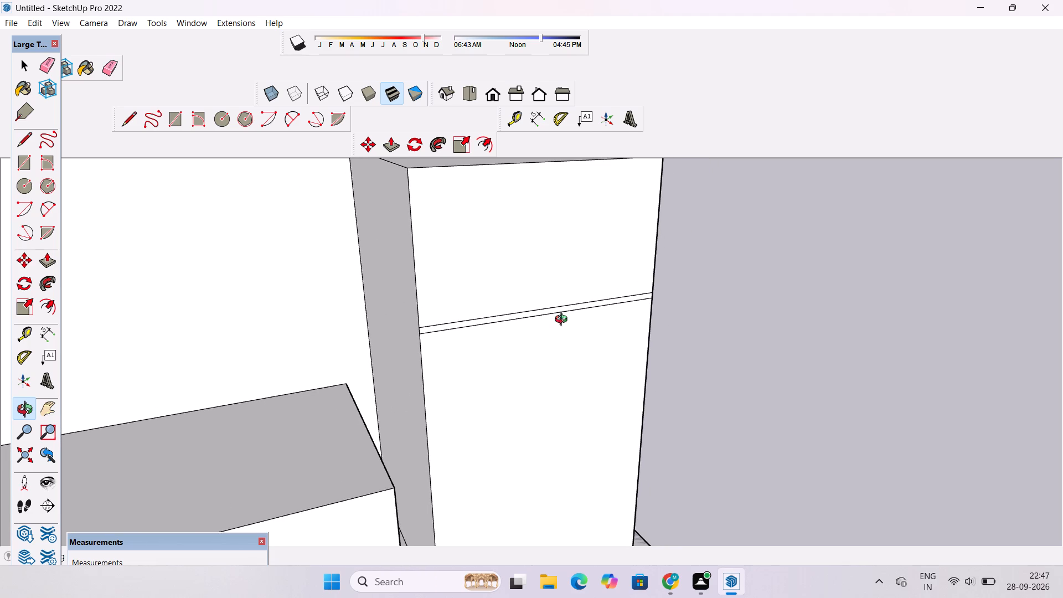
key("p")
scroll(543, 313, "up", 4)
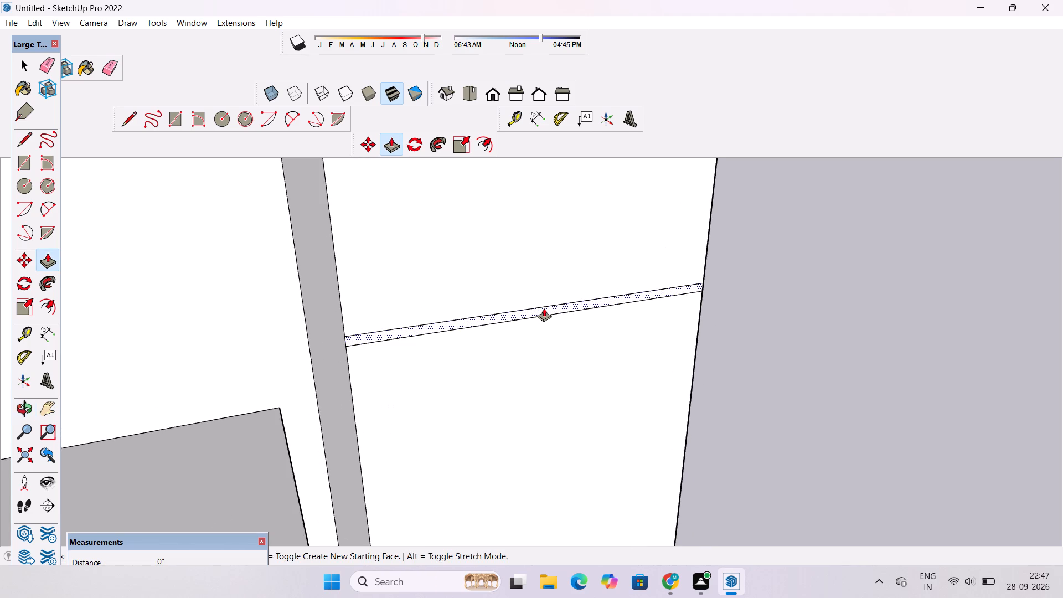
left_click(544, 310)
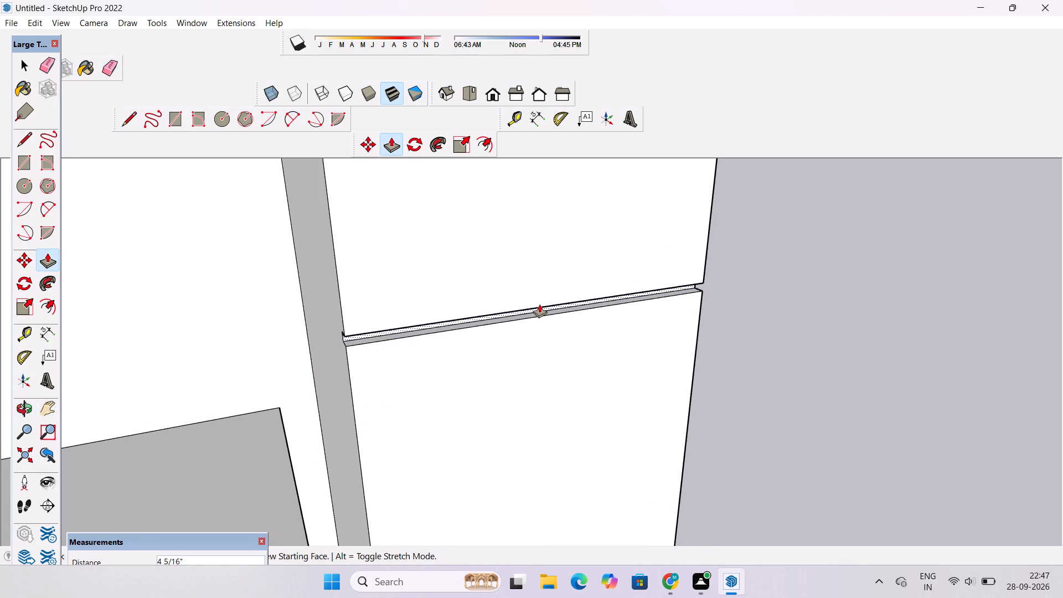
type("3\"")
key("Return")
Examine the groove across the tall block's front from both sides and from farther away.
key("o")
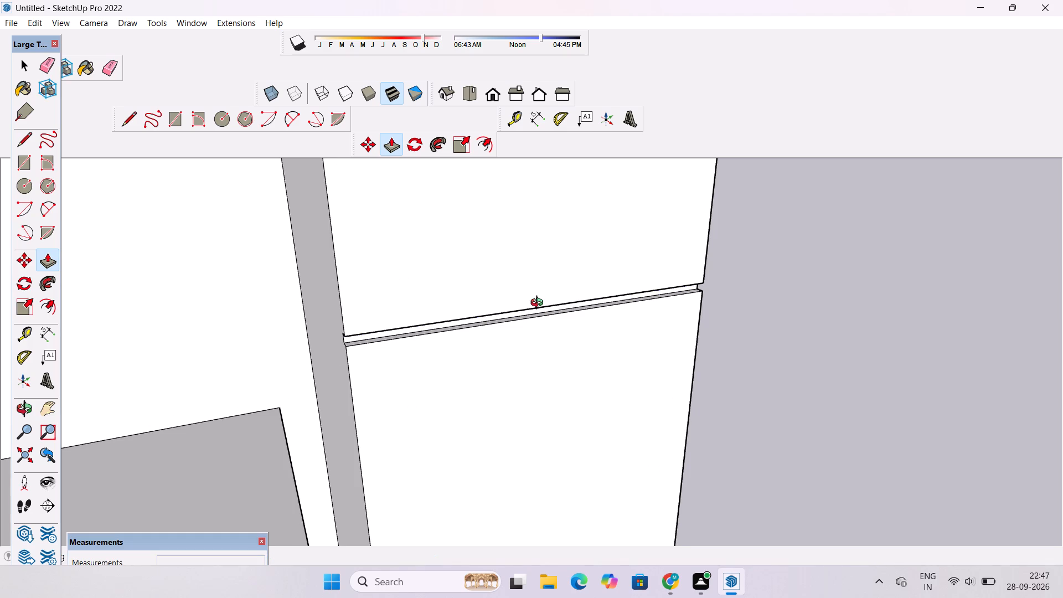
scroll(541, 298, "down", 6)
left_click_drag(784, 254, 529, 279)
left_click_drag(509, 303, 544, 248)
scroll(527, 255, "up", 4)
left_click_drag(427, 282, 594, 237)
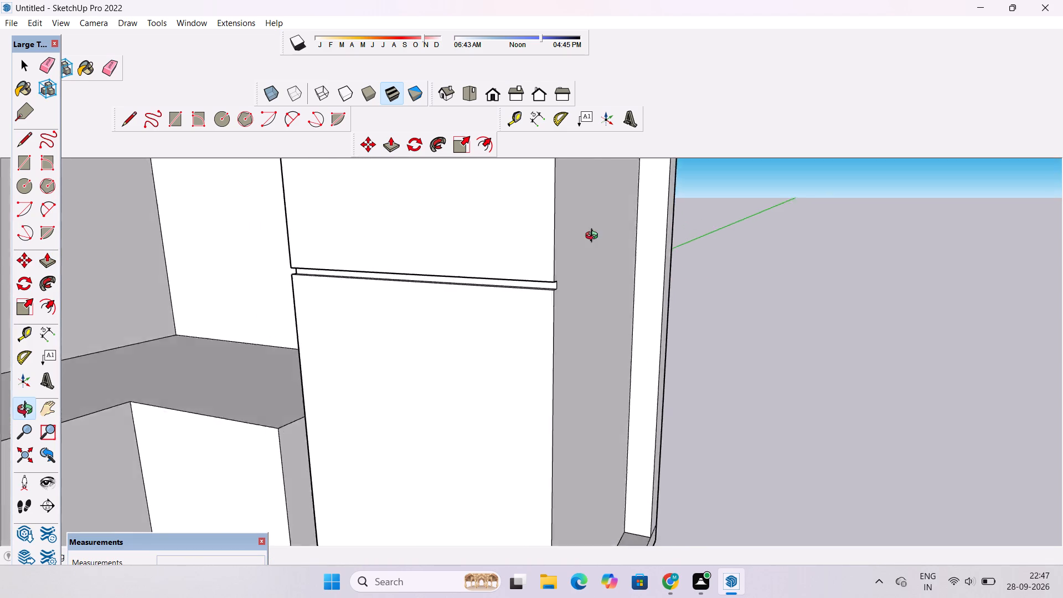
left_click_drag(594, 237, 650, 222)
scroll(650, 222, "down", 13)
left_click_drag(652, 229, 658, 281)
scroll(618, 207, "up", 5)
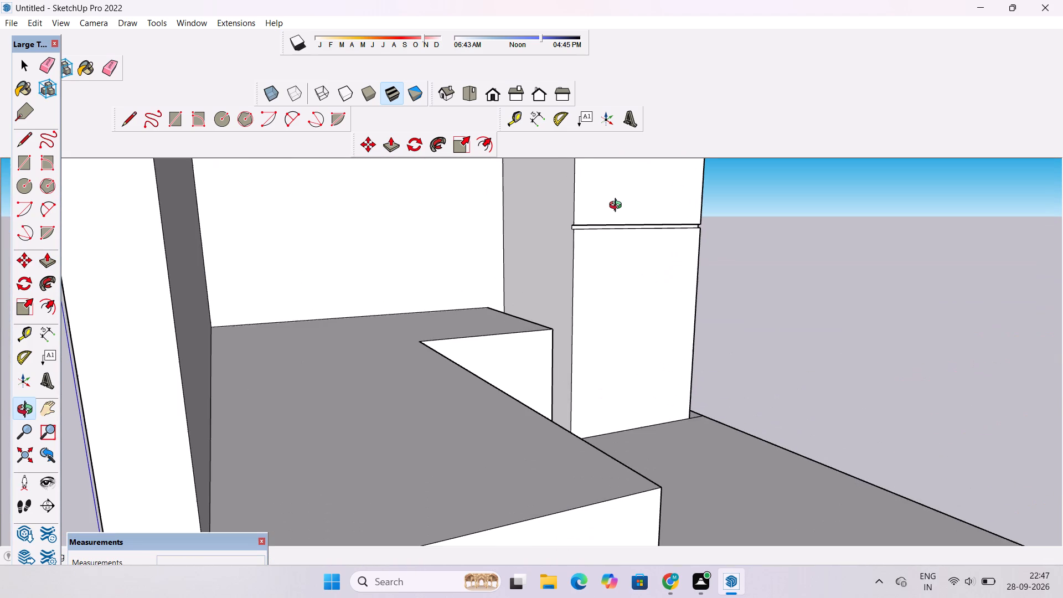
Examine the tall block's grooved front and its placement beside the L-shaped block and walls, from close up, above and farther away.
left_click_drag(615, 208, 608, 249)
left_click_drag(606, 260, 580, 224)
left_click_drag(577, 234, 582, 280)
scroll(581, 263, "up", 2)
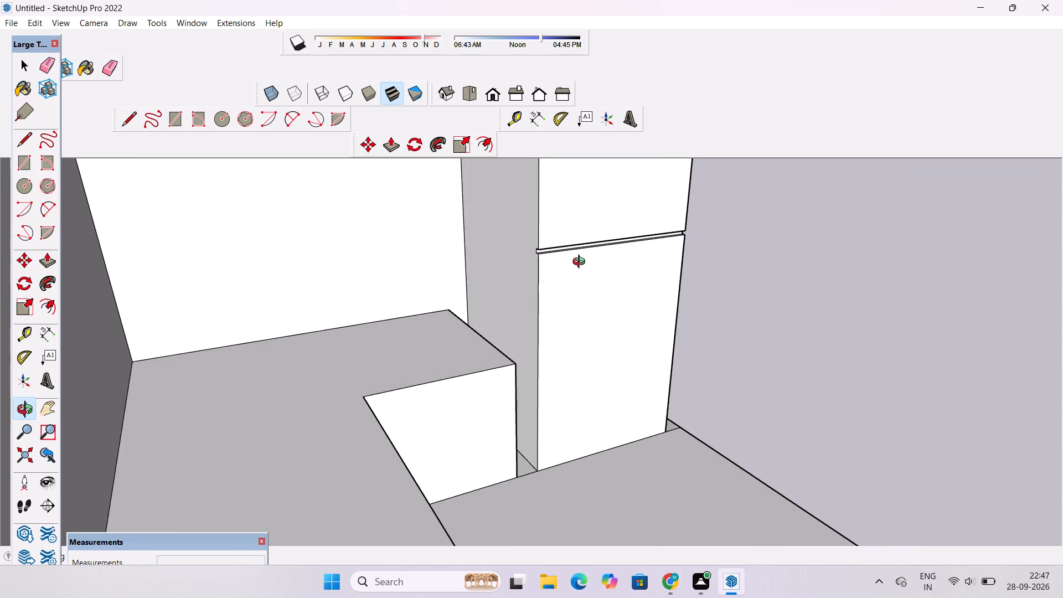
left_click_drag(581, 253, 482, 328, "shift")
scroll(479, 305, "down", 5)
left_click_drag(477, 309, 479, 299, "shift")
left_click_drag(479, 295, 479, 269)
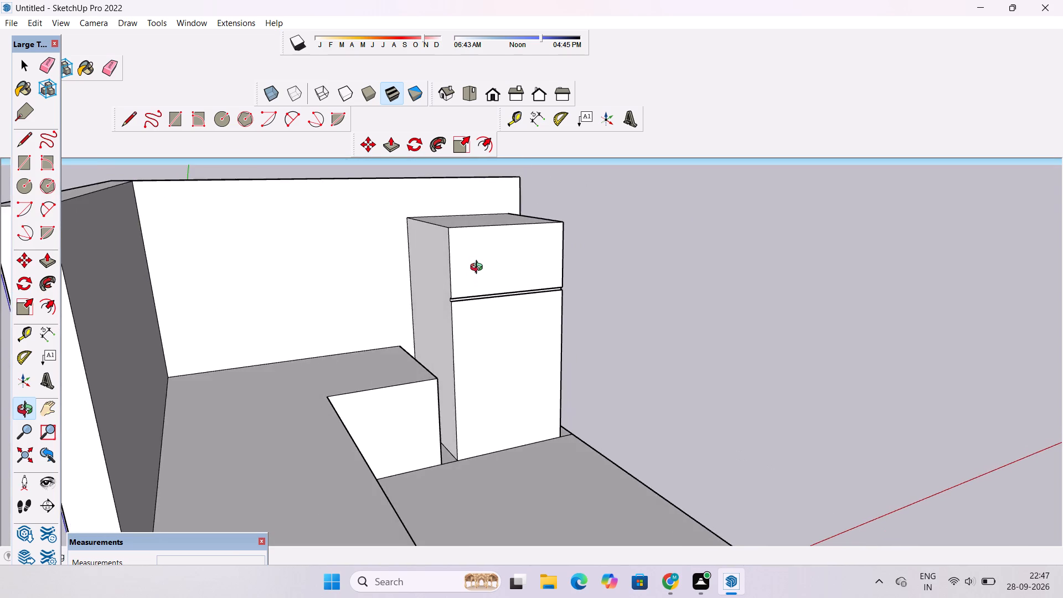
scroll(478, 268, "up", 4)
left_click_drag(478, 268, 450, 279)
left_click_drag(450, 279, 465, 291, "shift")
scroll(467, 291, "down", 5)
left_click_drag(462, 293, 492, 330)
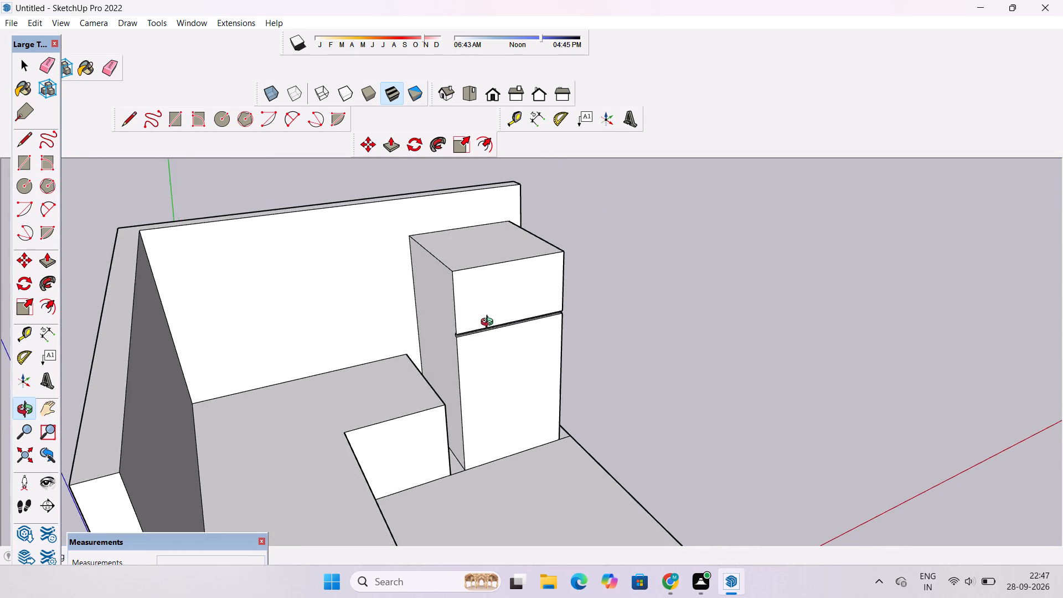
scroll(486, 319, "up", 5)
left_click_drag(478, 319, 486, 295)
scroll(487, 292, "up", 4)
left_click_drag(487, 292, 499, 305, "shift")
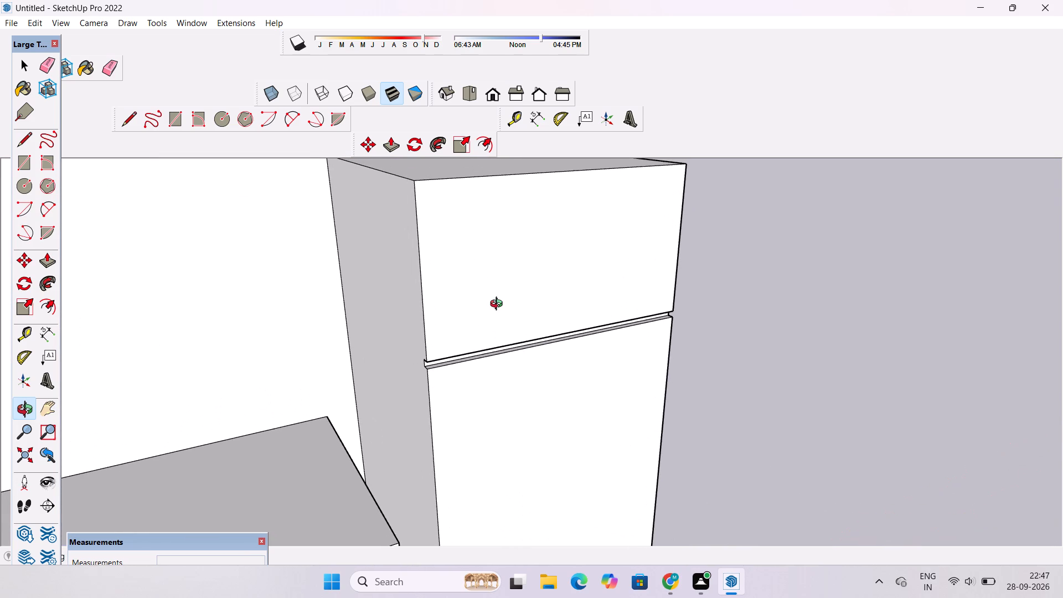
scroll(447, 293, "down", 12)
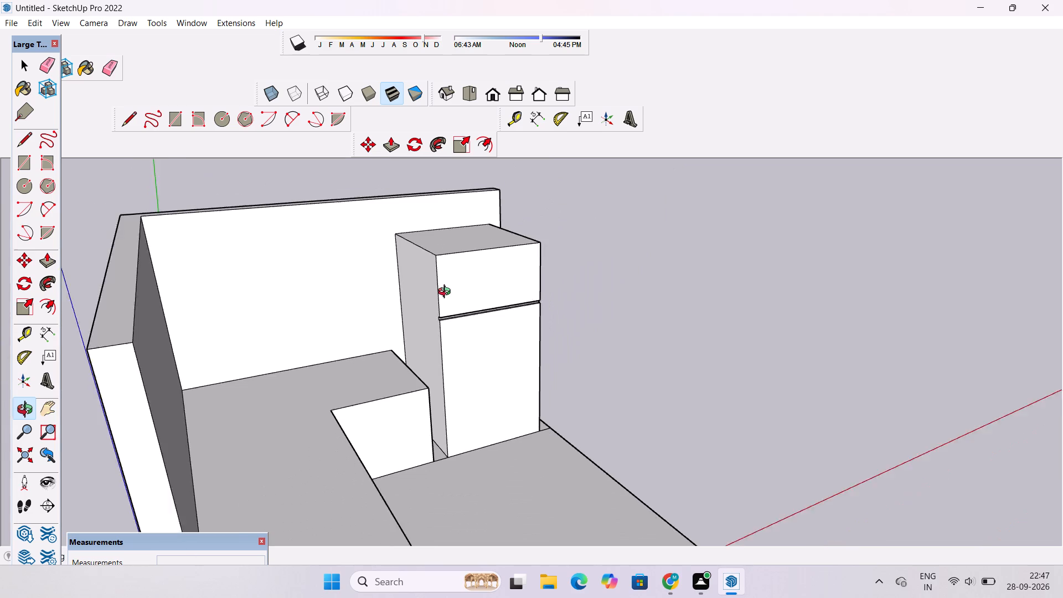
scroll(447, 293, "down", 2)
scroll(525, 267, "up", 6)
scroll(609, 279, "down", 1)
scroll(721, 264, "down", 1)
scroll(726, 262, "up", 3)
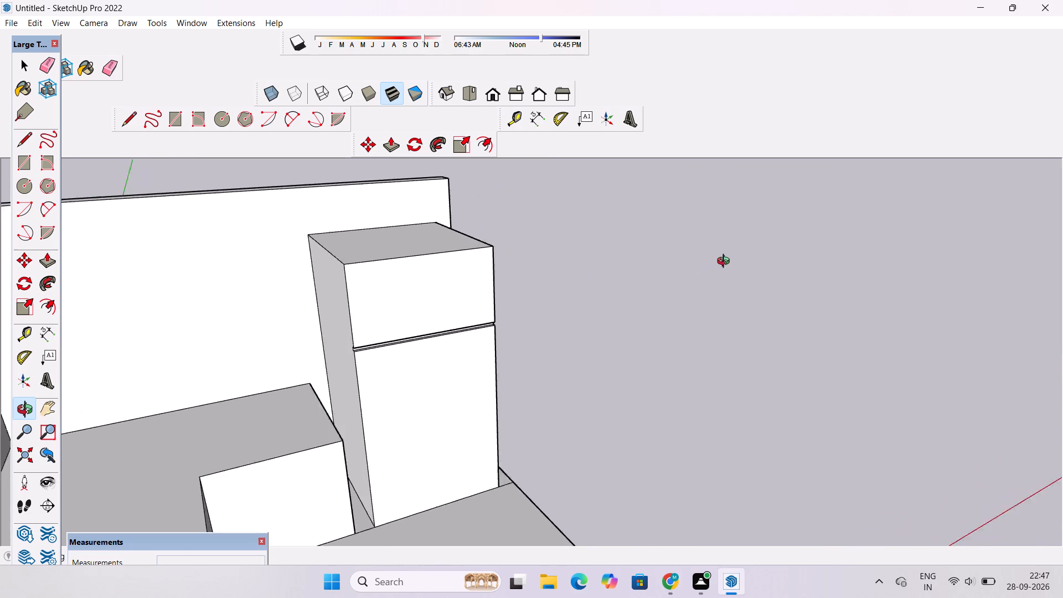
scroll(726, 262, "up", 2)
left_click_drag(718, 264, 681, 266)
scroll(523, 299, "down", 4)
left_click_drag(498, 346, 494, 310)
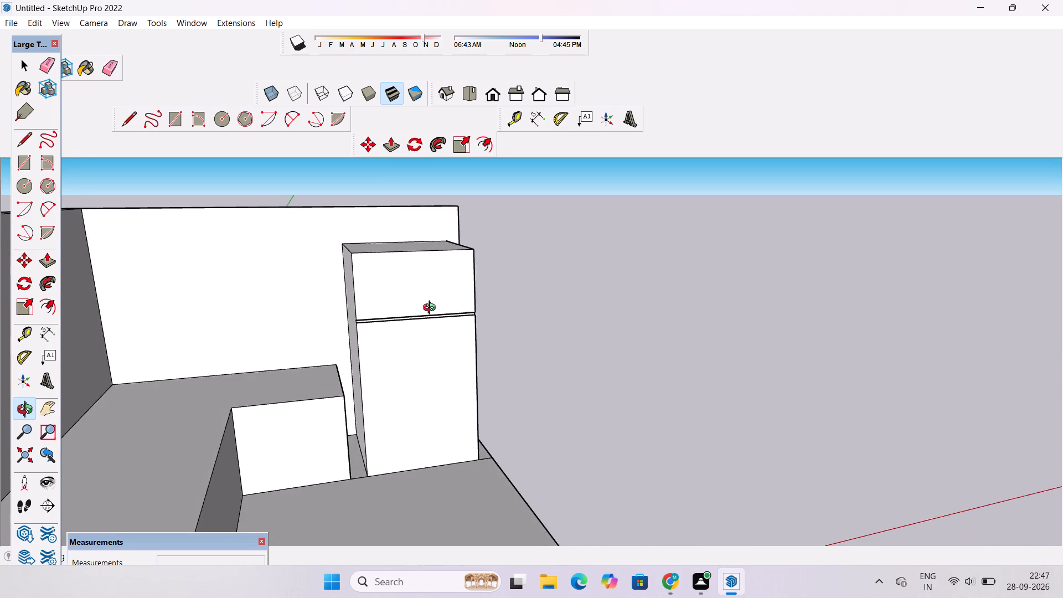
scroll(432, 309, "up", 2)
scroll(367, 316, "up", 3)
scroll(364, 316, "down", 7)
left_click_drag(334, 316, 356, 337)
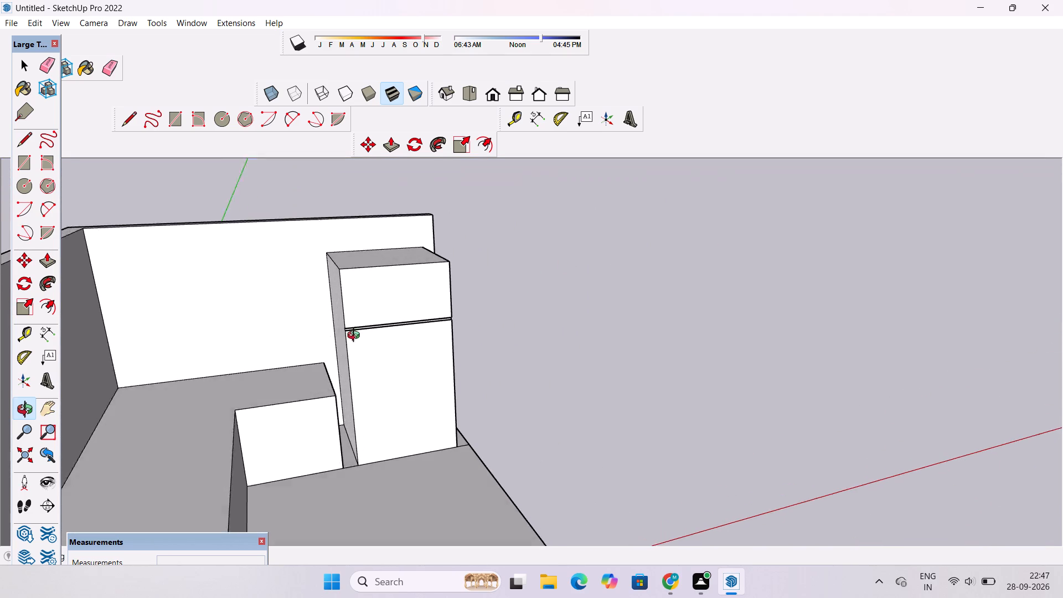
left_click_drag(356, 337, 360, 339)
scroll(379, 323, "up", 1)
scroll(379, 323, "down", 3)
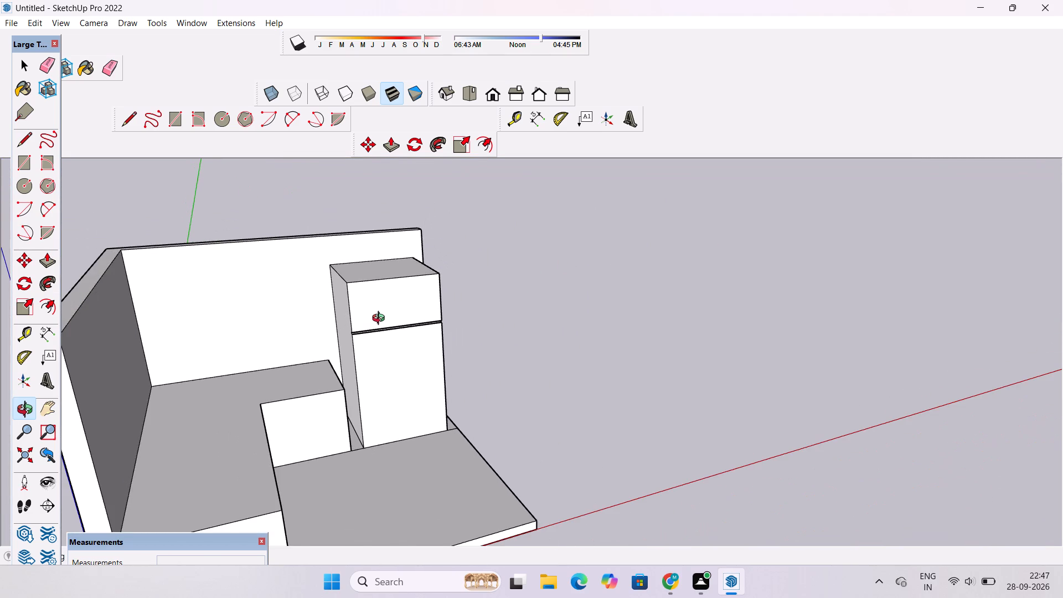
scroll(381, 319, "down", 3)
scroll(381, 317, "up", 3)
scroll(381, 317, "down", 2)
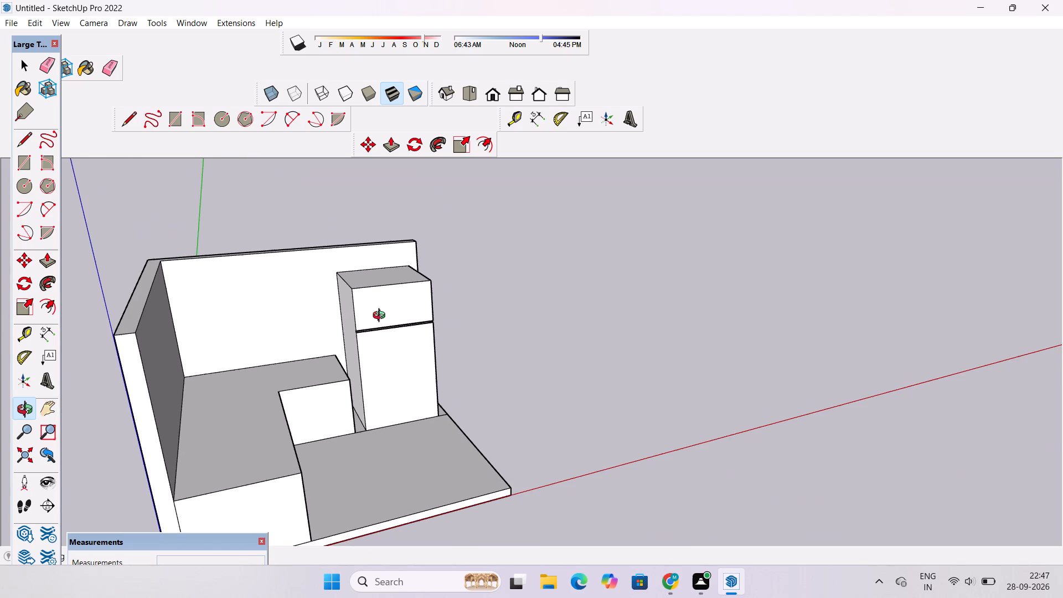
left_click_drag(349, 341, 369, 302, "shift")
scroll(386, 279, "up", 5)
left_click_drag(399, 301, 399, 277)
scroll(394, 269, "up", 3)
left_click_drag(390, 269, 383, 289, "shift")
left_click_drag(373, 297, 370, 309)
scroll(370, 310, "down", 3)
left_click_drag(369, 326, 370, 317, "shift")
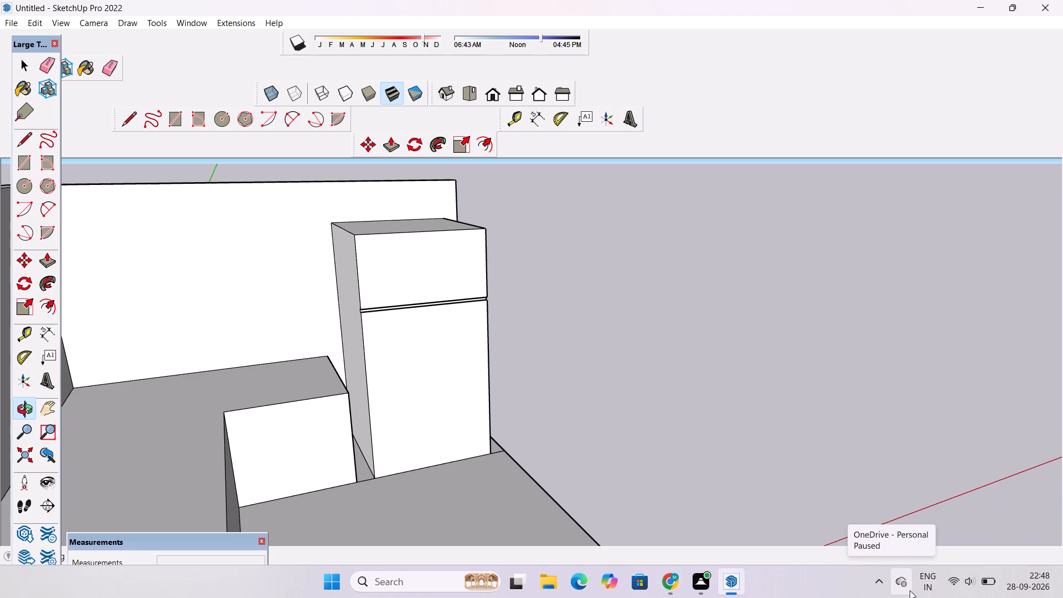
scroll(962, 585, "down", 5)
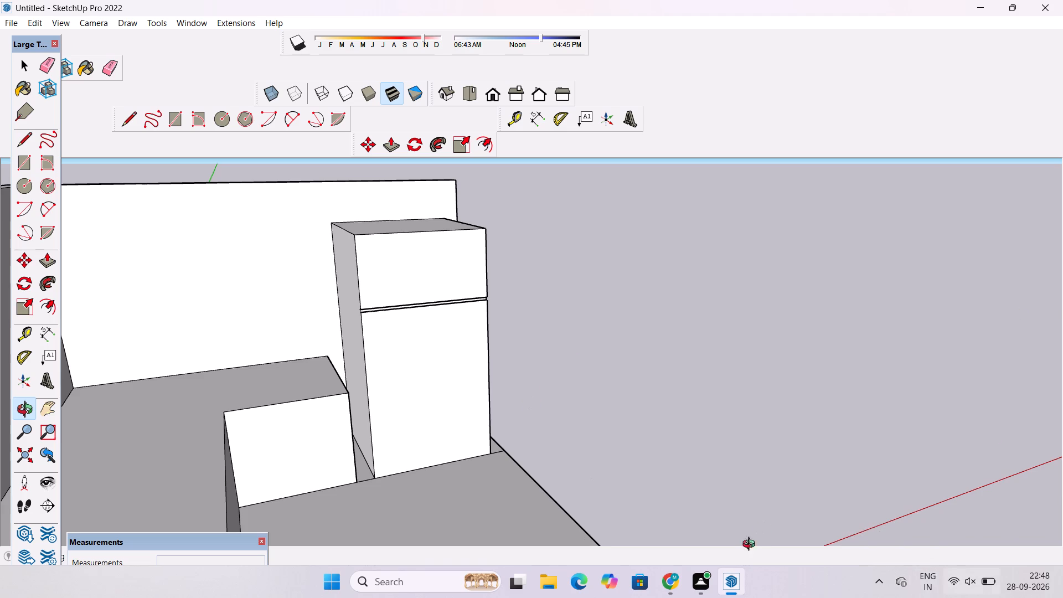
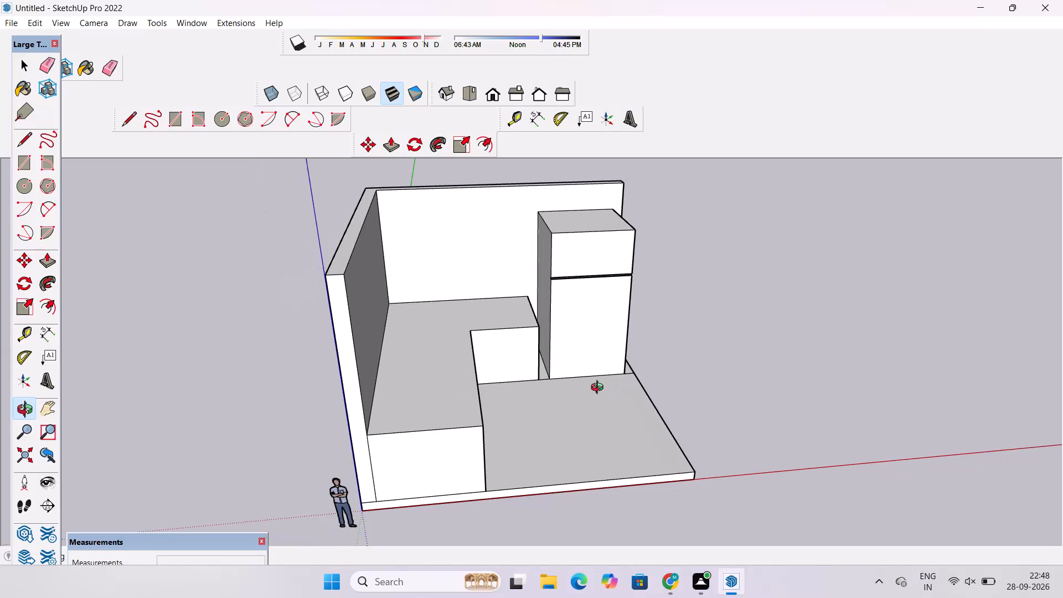
Examine the tall block's grooved front from above, eye level and closer up.
scroll(614, 351, "up", 1)
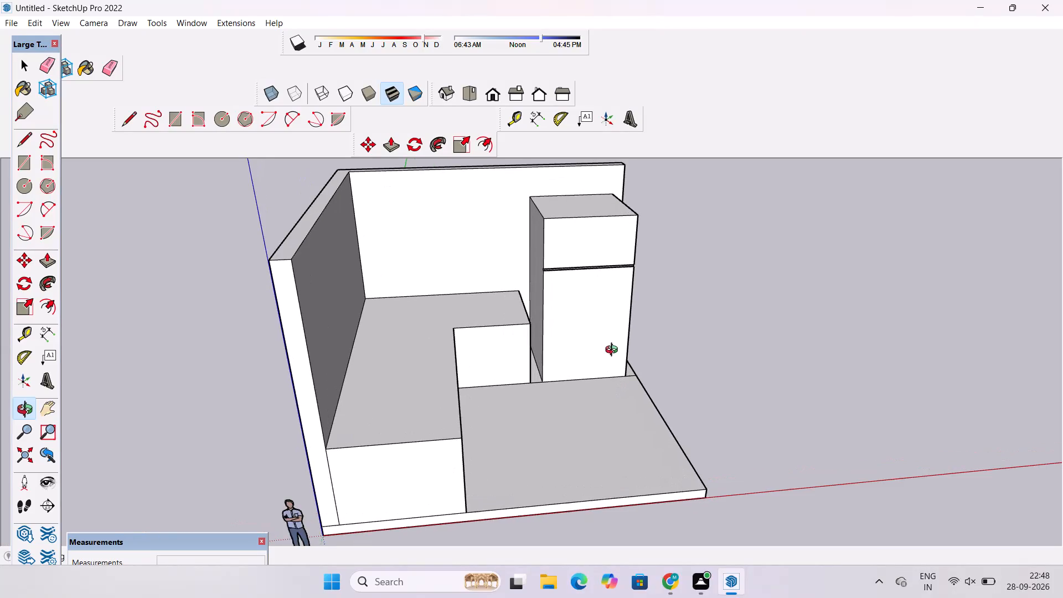
left_click_drag(625, 354, 675, 397, "shift")
left_click_drag(675, 398, 647, 354)
scroll(642, 350, "up", 2)
left_click_drag(642, 350, 649, 375, "shift")
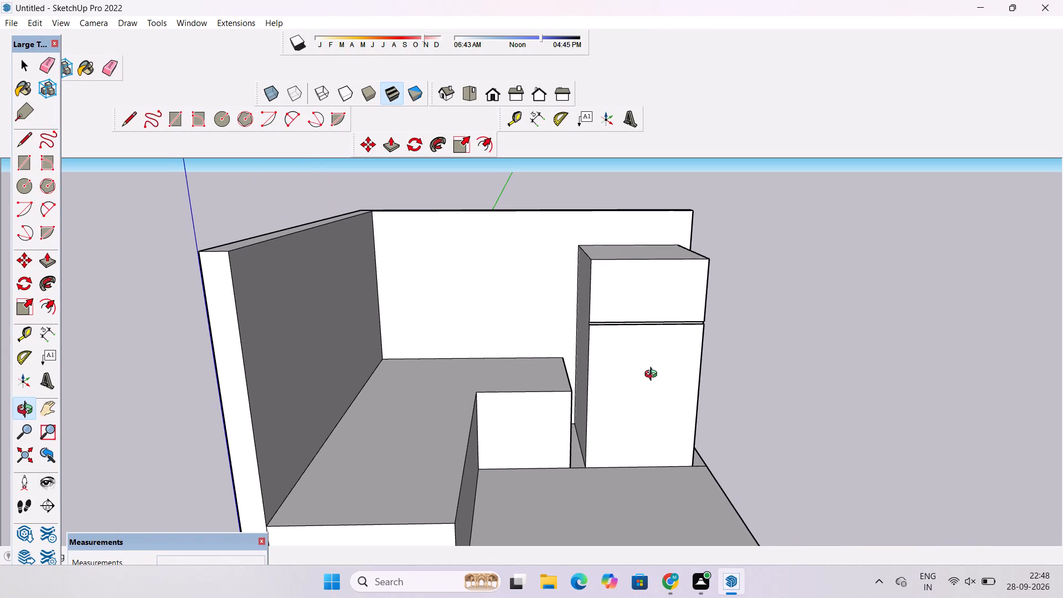
left_click_drag(666, 412, 653, 375)
scroll(614, 370, "up", 4)
left_click_drag(614, 370, 585, 405, "shift")
left_click_drag(574, 399, 616, 403)
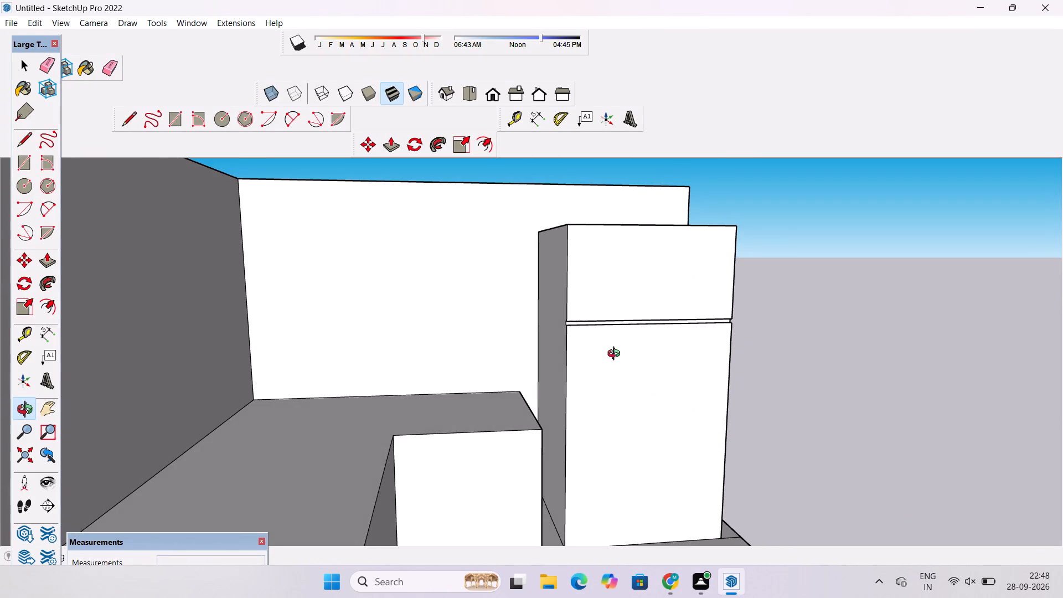
left_click_drag(605, 343, 623, 369, "shift")
left_click_drag(622, 388, 670, 412)
left_click_drag(628, 356, 607, 356, "shift")
scroll(615, 354, "up", 3)
left_click_drag(615, 354, 539, 350)
left_click_drag(558, 402, 560, 369)
left_click_drag(560, 369, 555, 368, "shift")
left_click_drag(555, 368, 565, 383)
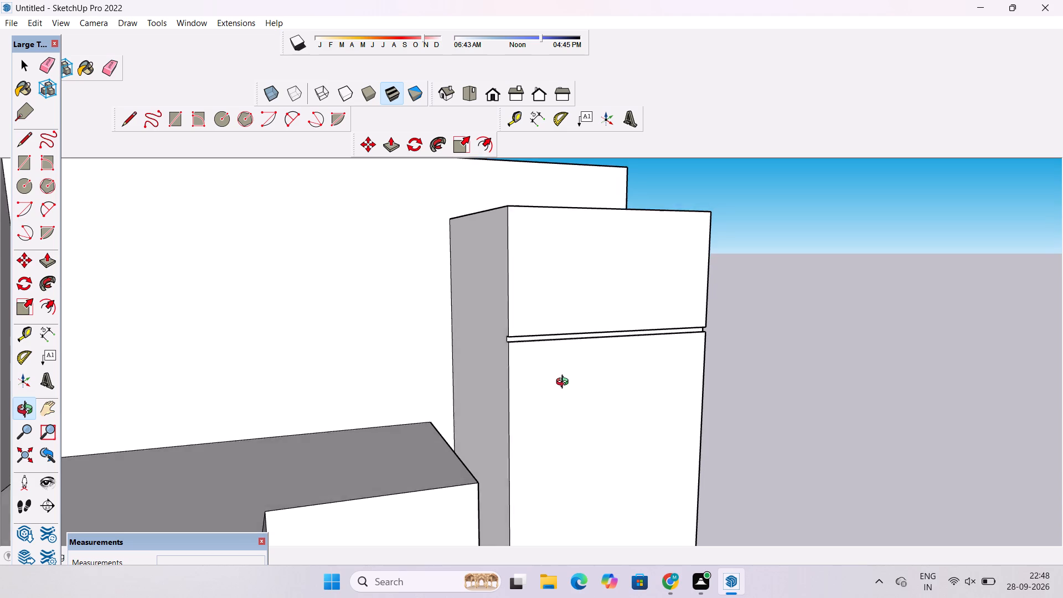
left_click_drag(565, 383, 566, 385)
left_click_drag(566, 385, 560, 357, "shift")
Draw a narrow upright rectangle about 2' by 3" above the groove, near the tall block's front edge facing the L-shaped block.
scroll(502, 291, "up", 4)
left_click_drag(523, 285, 527, 316, "shift")
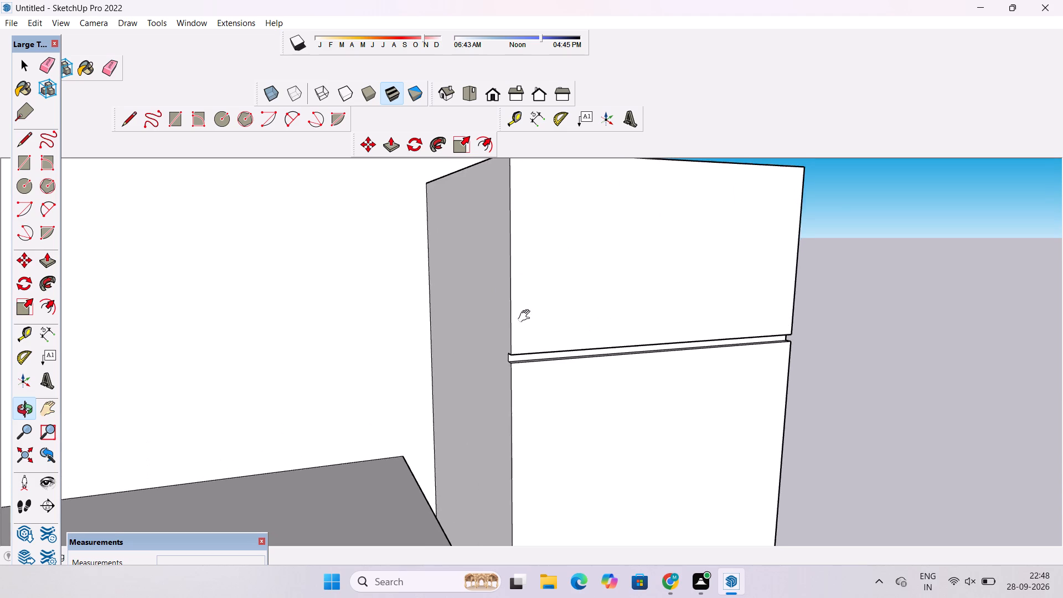
left_click_drag(527, 316, 569, 344)
left_click_drag(573, 328, 534, 338, "shift")
left_click_drag(532, 338, 524, 348)
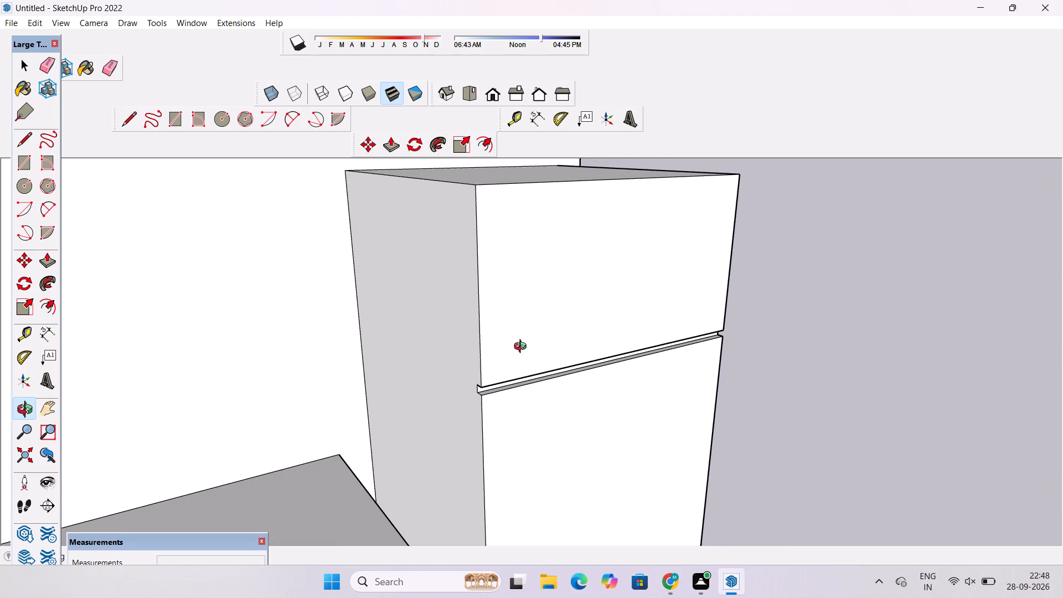
key("r")
scroll(487, 327, "down", 2)
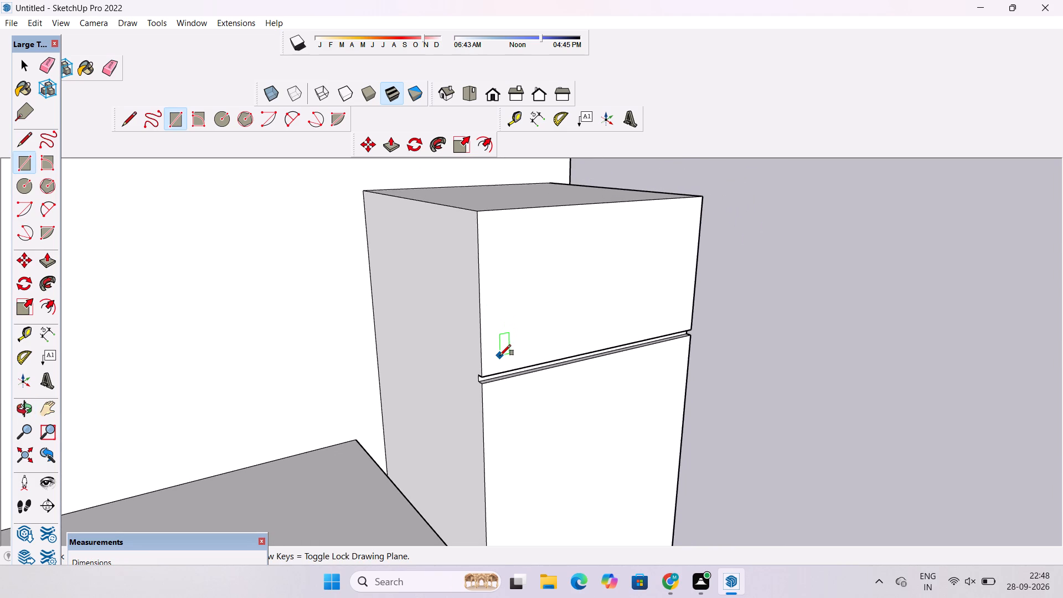
left_click(503, 355)
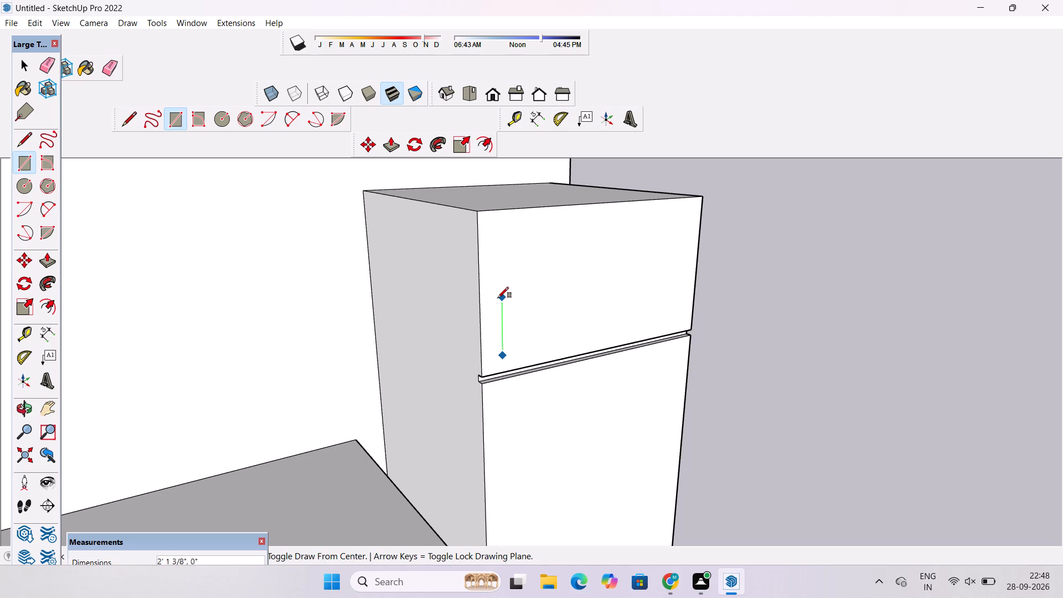
scroll(509, 296, "up", 3)
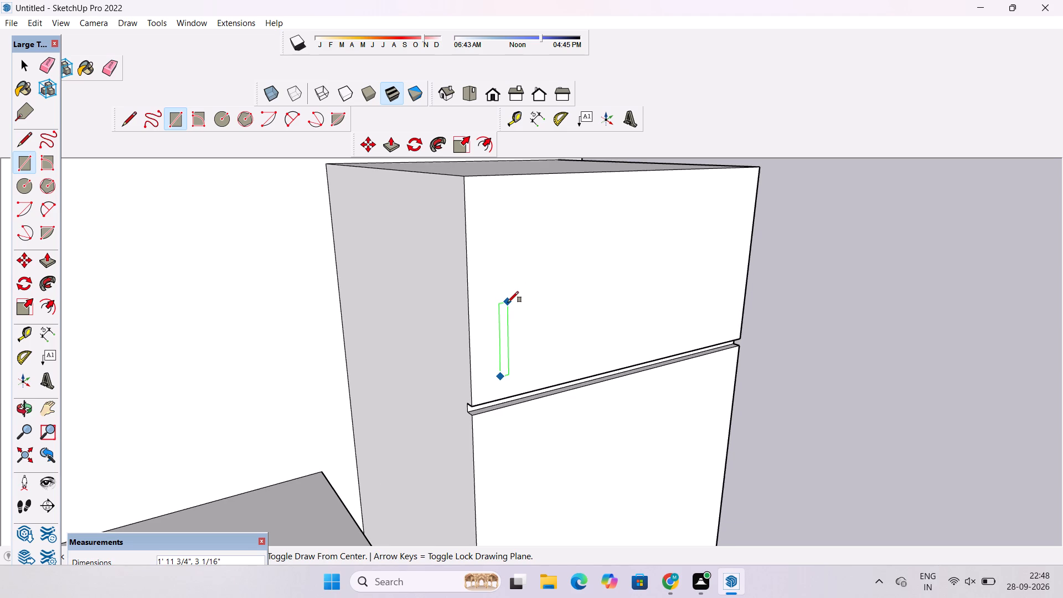
left_click(508, 303)
Copy the narrow rectangle about 5' straight down onto the tall block's front face below the groove.
scroll(500, 289, "down", 11)
scroll(529, 377, "up", 3)
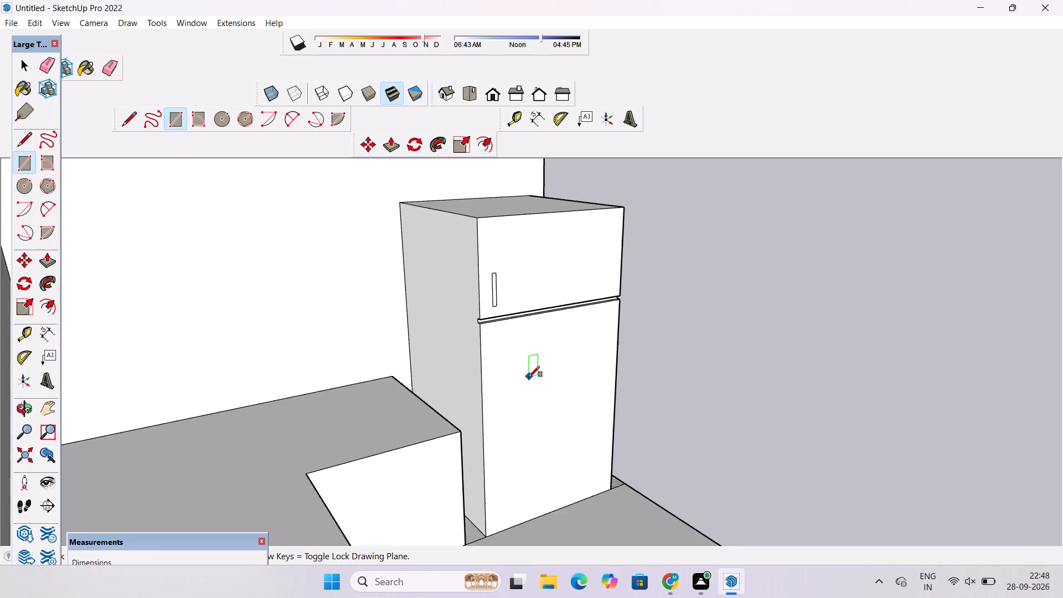
scroll(512, 357, "up", 4)
key("space")
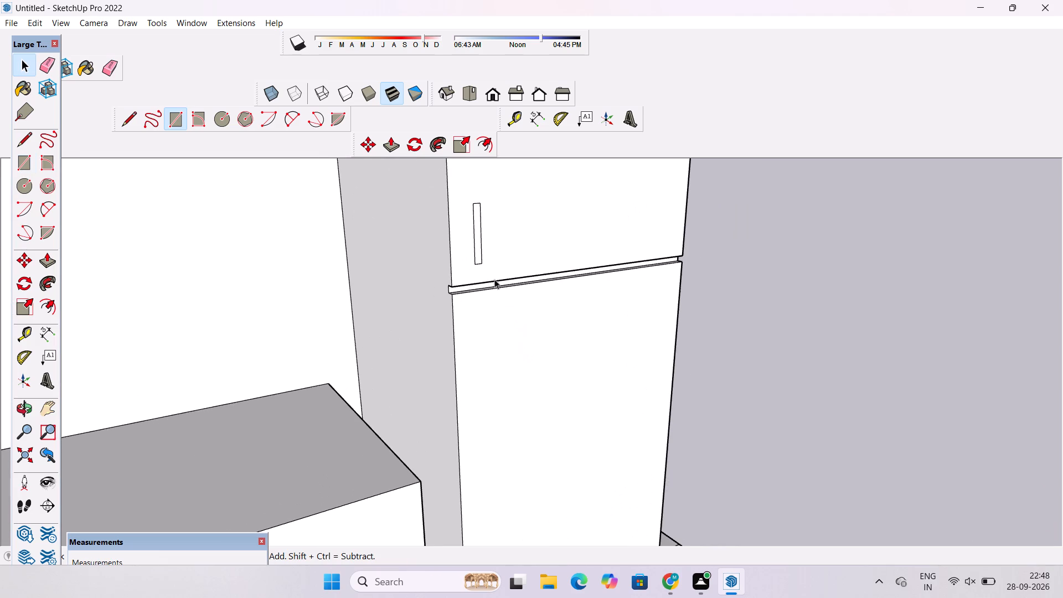
scroll(487, 263, "up", 8)
double_click(468, 252)
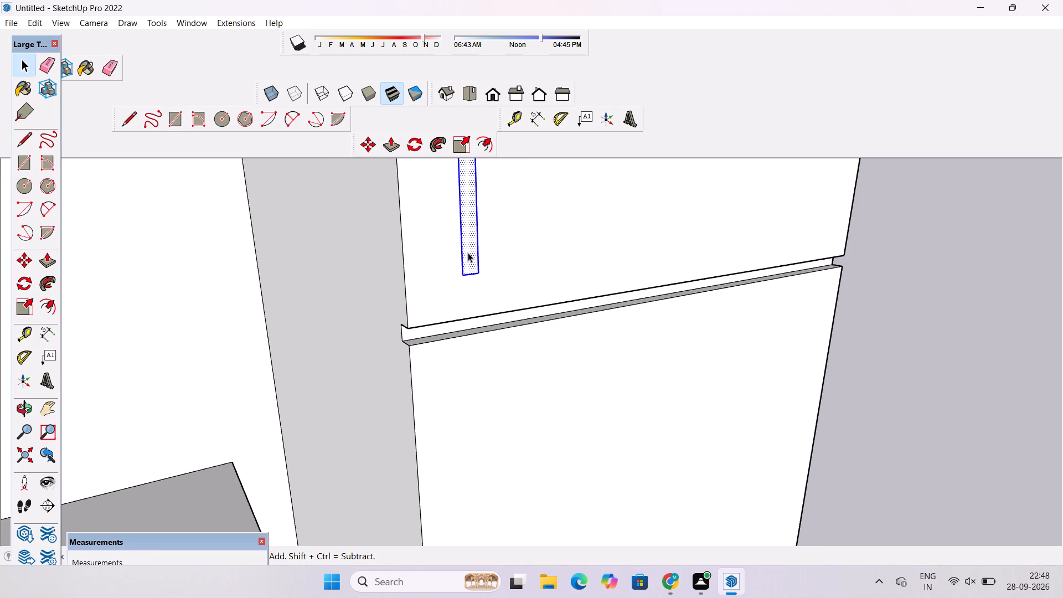
key("m")
scroll(468, 252, "down", 6)
scroll(468, 287, "up", 5)
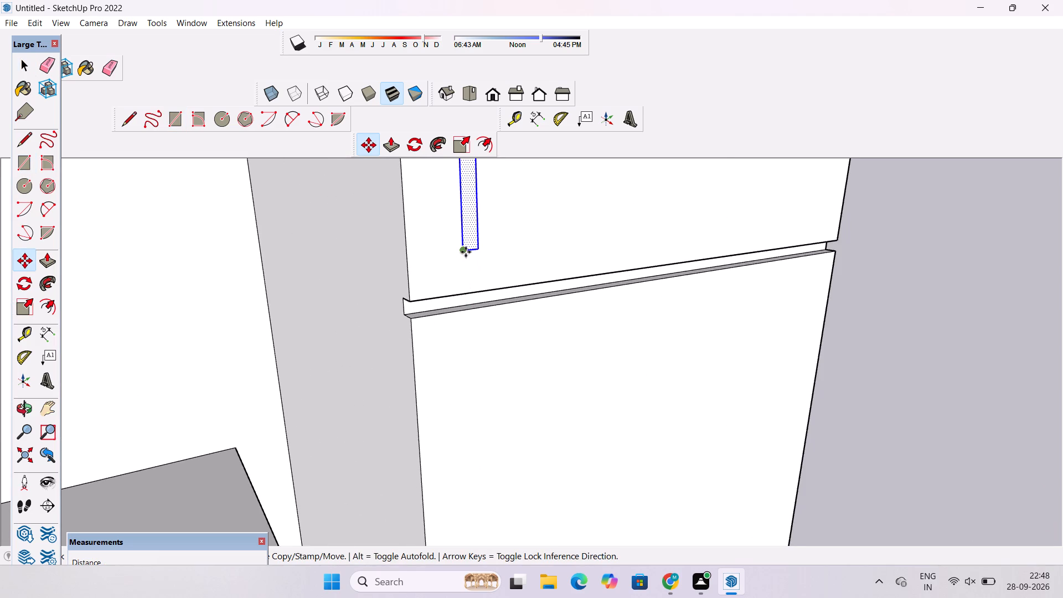
left_click(466, 252)
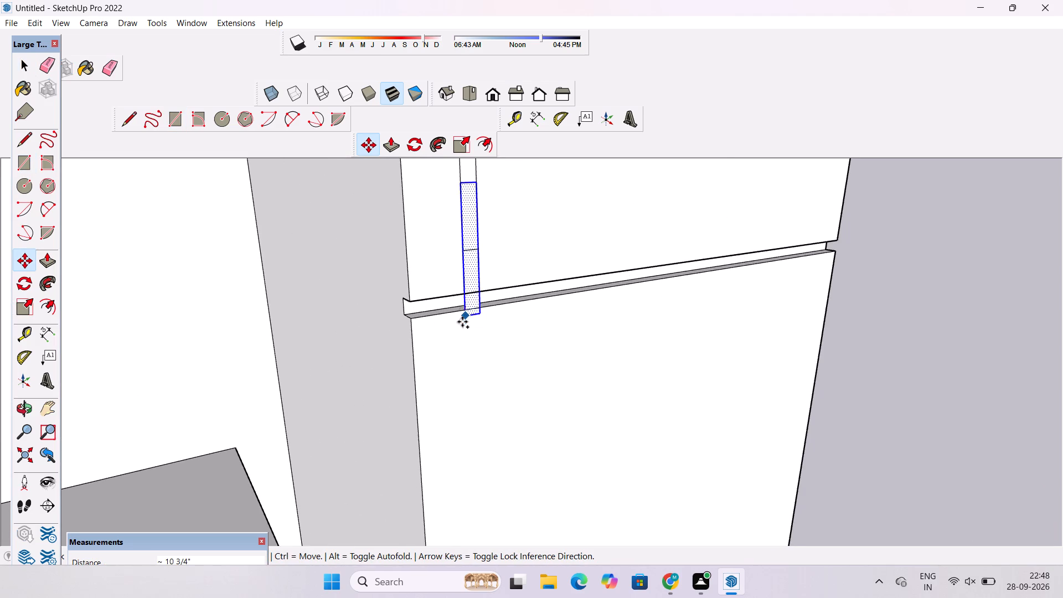
scroll(462, 322, "down", 7)
scroll(462, 325, "up", 1)
scroll(462, 325, "down", 10)
scroll(462, 325, "up", 2)
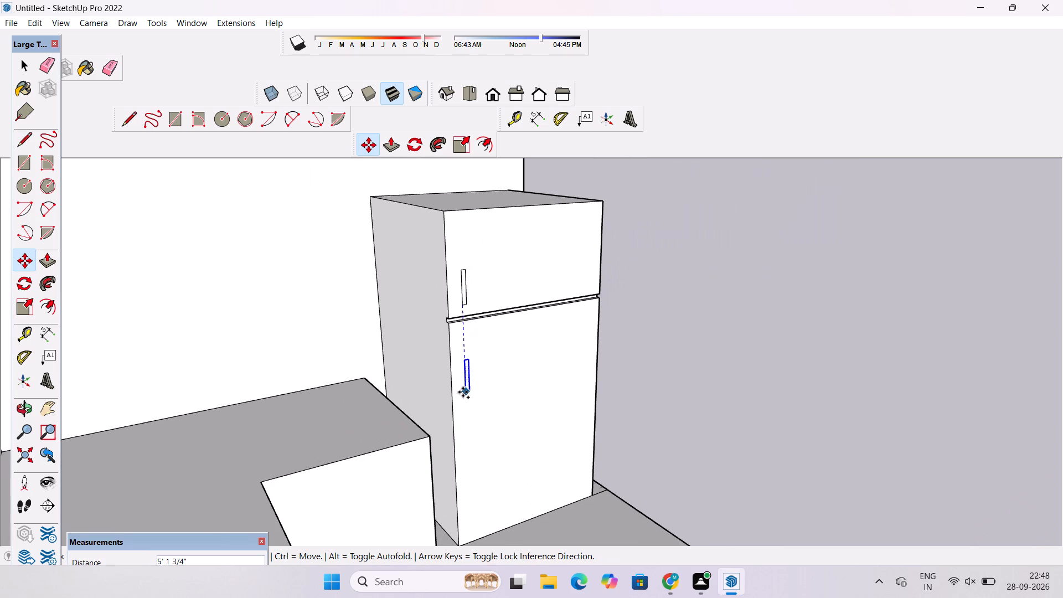
scroll(463, 392, "up", 5)
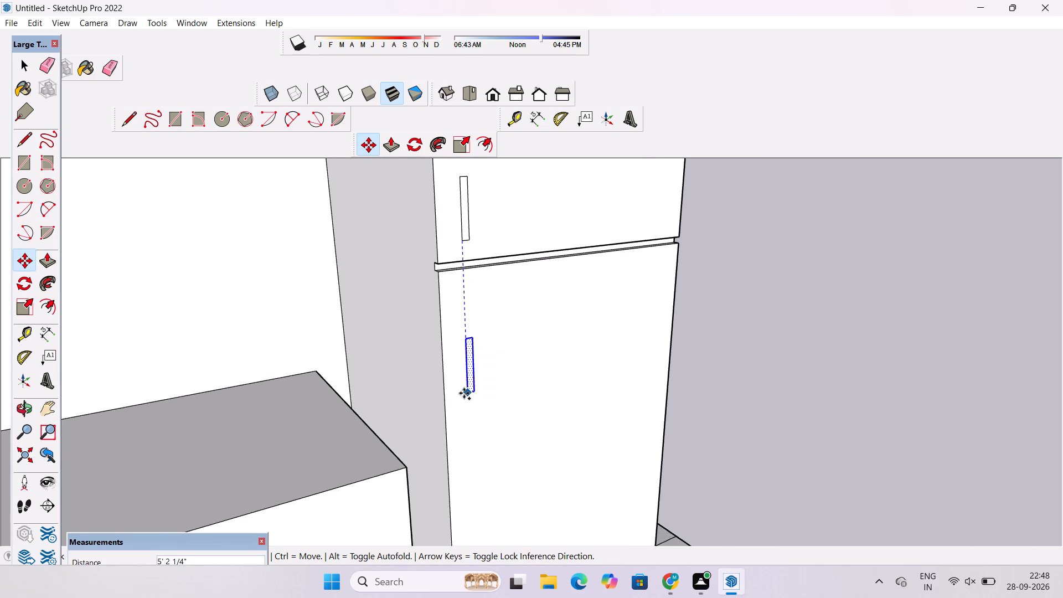
left_click(464, 390)
key("space")
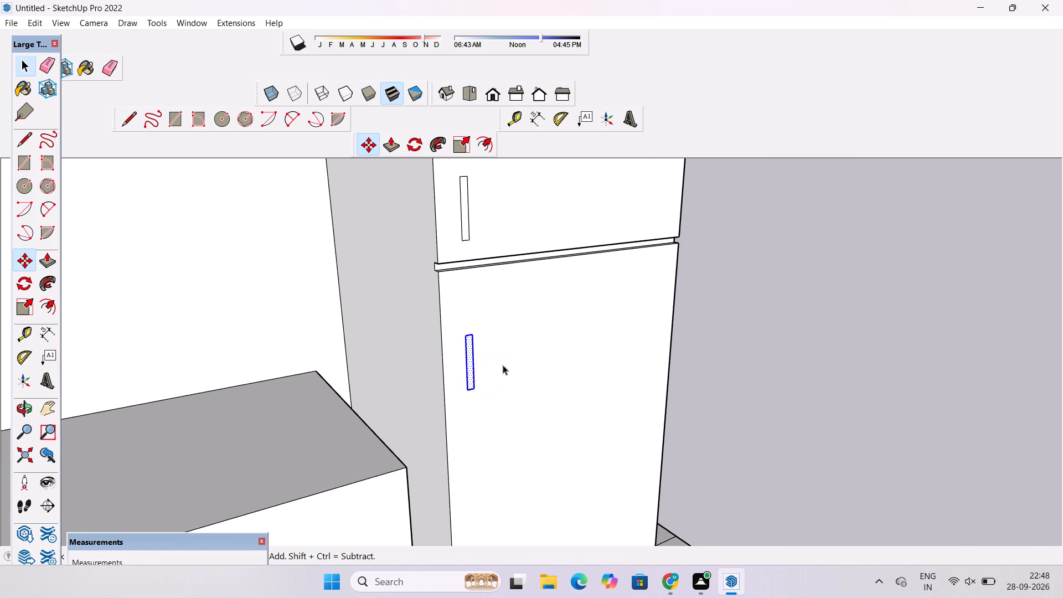
key("m")
key("space")
left_click(771, 318)
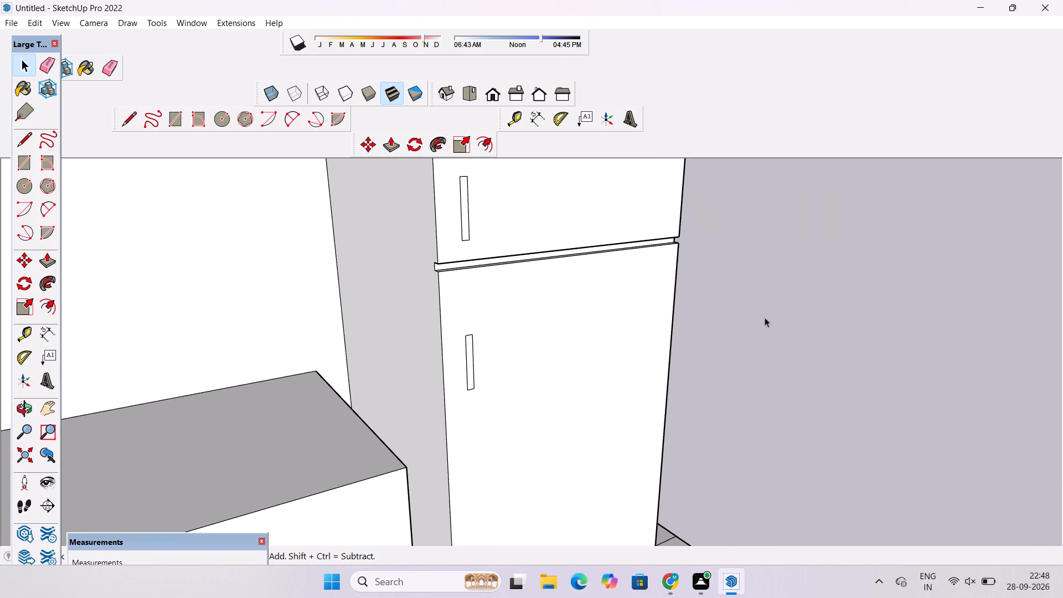
Move the lower rectangle's bottom edge slightly downward to lengthen the rectangle.
scroll(491, 401, "up", 14)
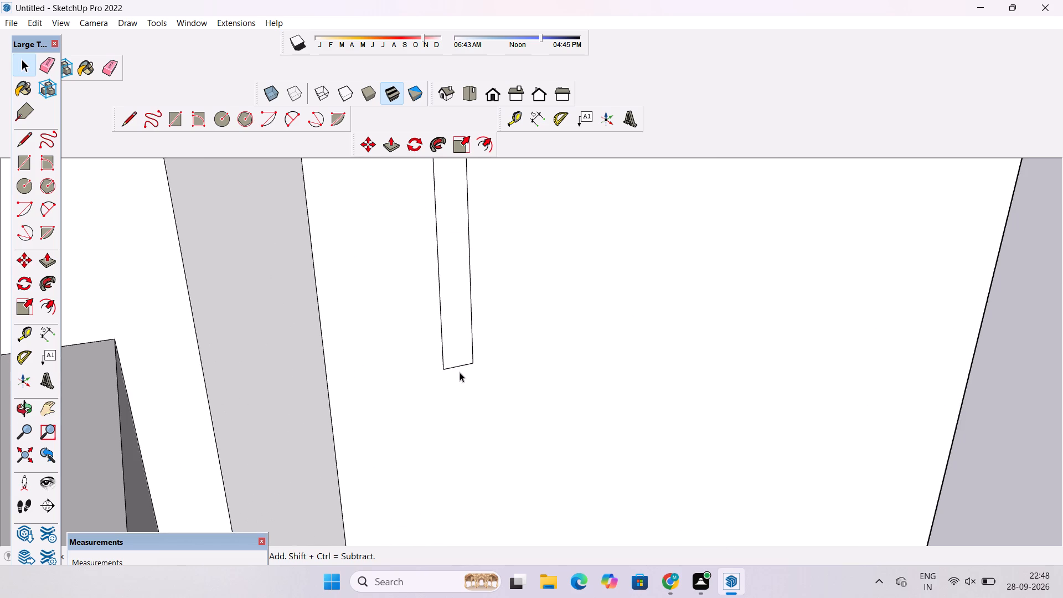
left_click(465, 365)
key("m")
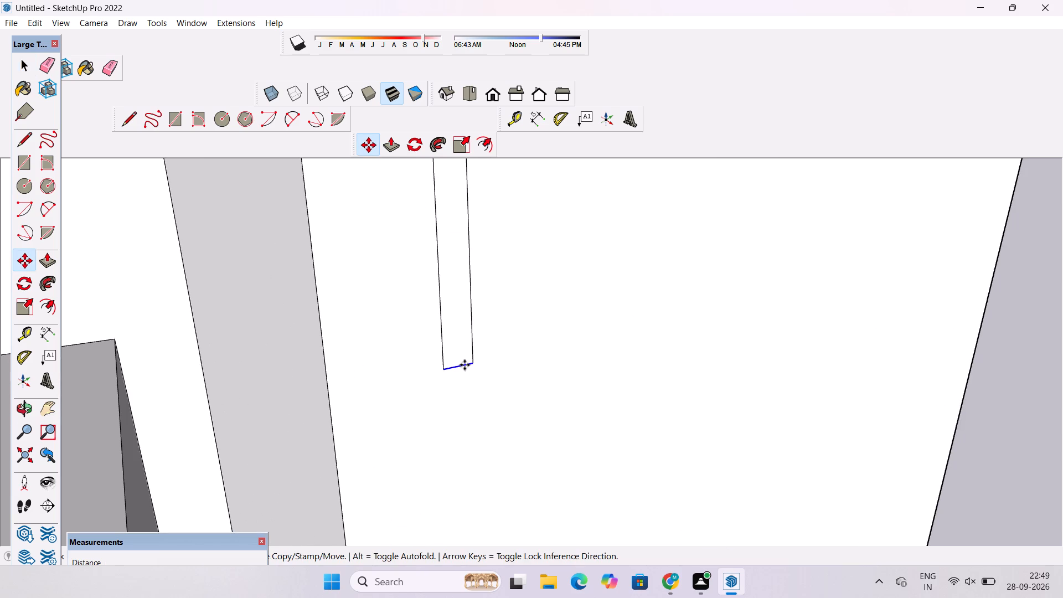
left_click(460, 367)
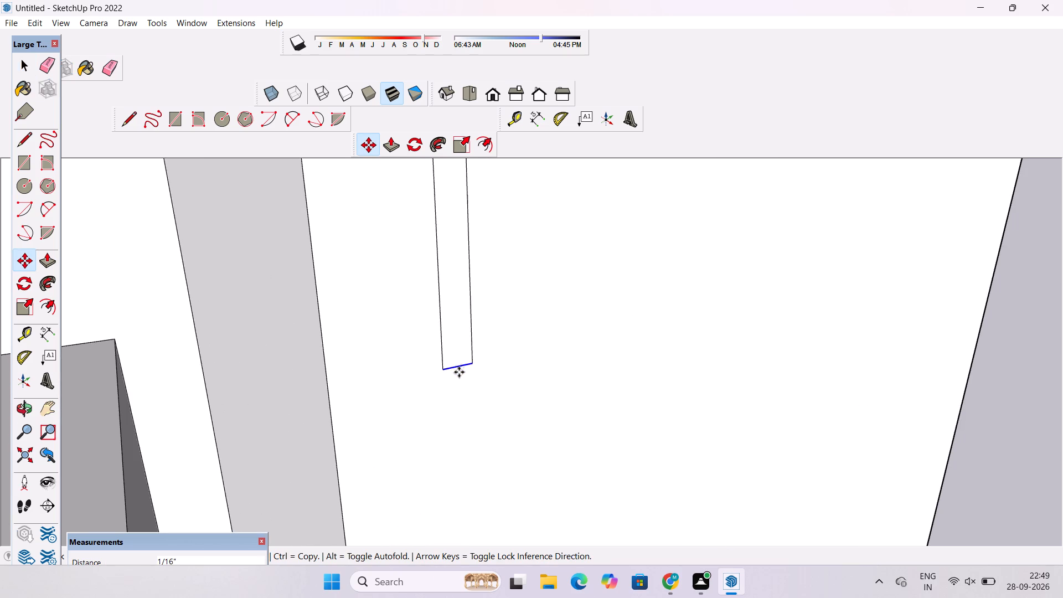
left_click(459, 399)
scroll(390, 370, "down", 8)
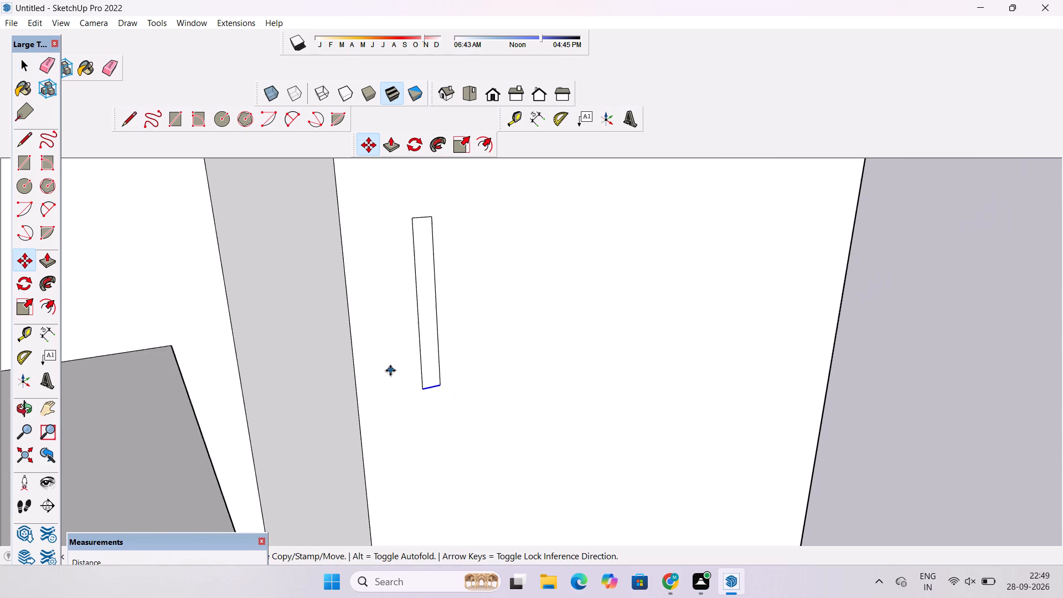
scroll(390, 370, "down", 4)
key("space")
left_click(788, 292)
Push/Pull the lower narrow rectangle outward 2" to form a door handle.
scroll(662, 336, "down", 6)
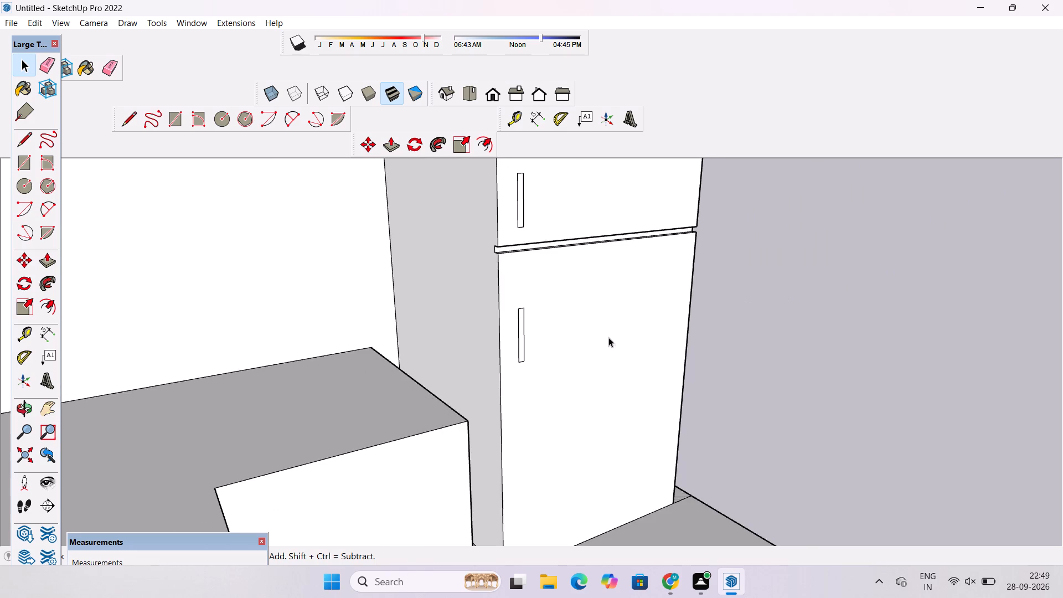
scroll(583, 318, "down", 4)
scroll(686, 266, "up", 5)
scroll(420, 401, "up", 5)
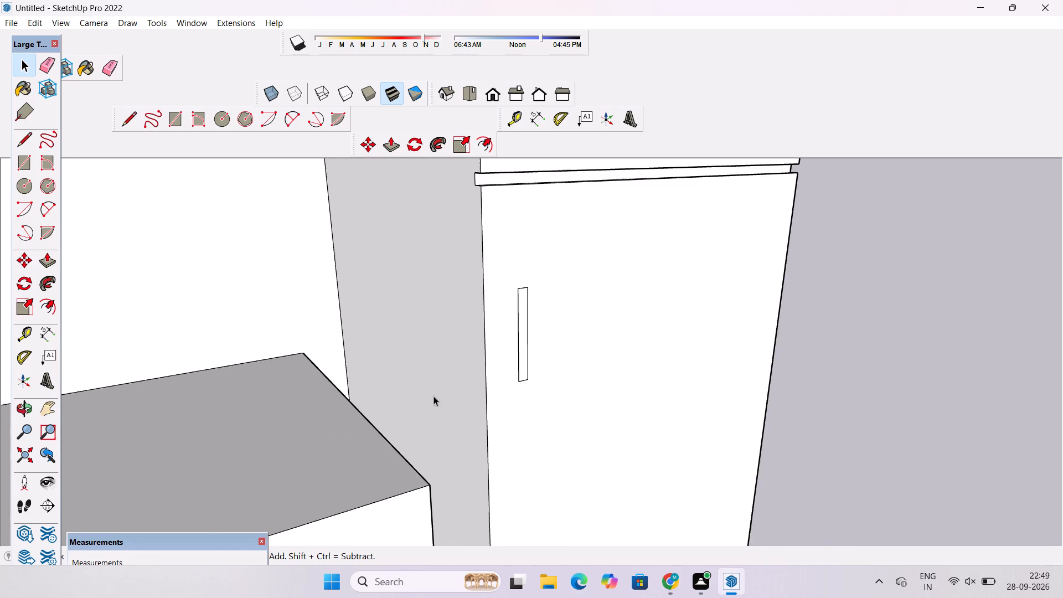
scroll(518, 359, "up", 4)
left_click(524, 353)
key("p")
left_click(524, 353)
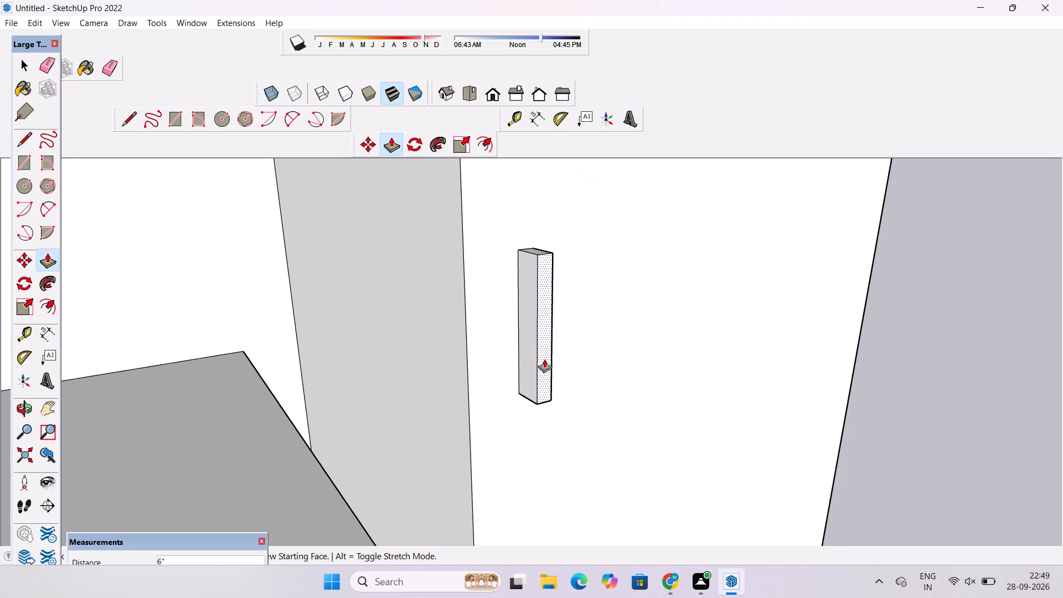
key("2")
key("shift+quotedbl")
key("Return")
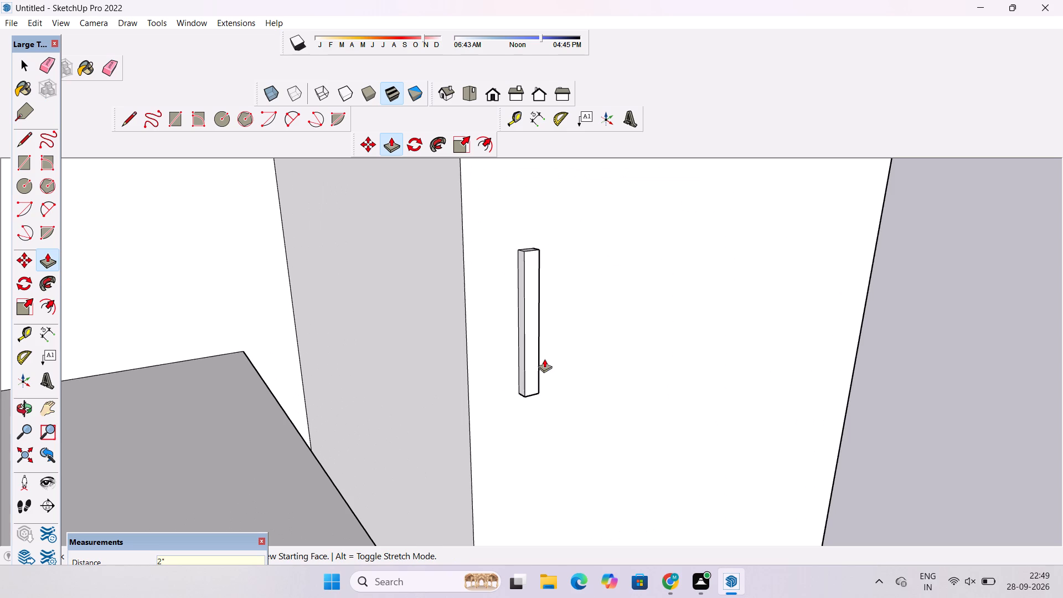
Push/Pull the narrow rectangle above the groove outward 2" to form the upper door handle.
scroll(595, 343, "down", 15)
scroll(587, 257, "up", 6)
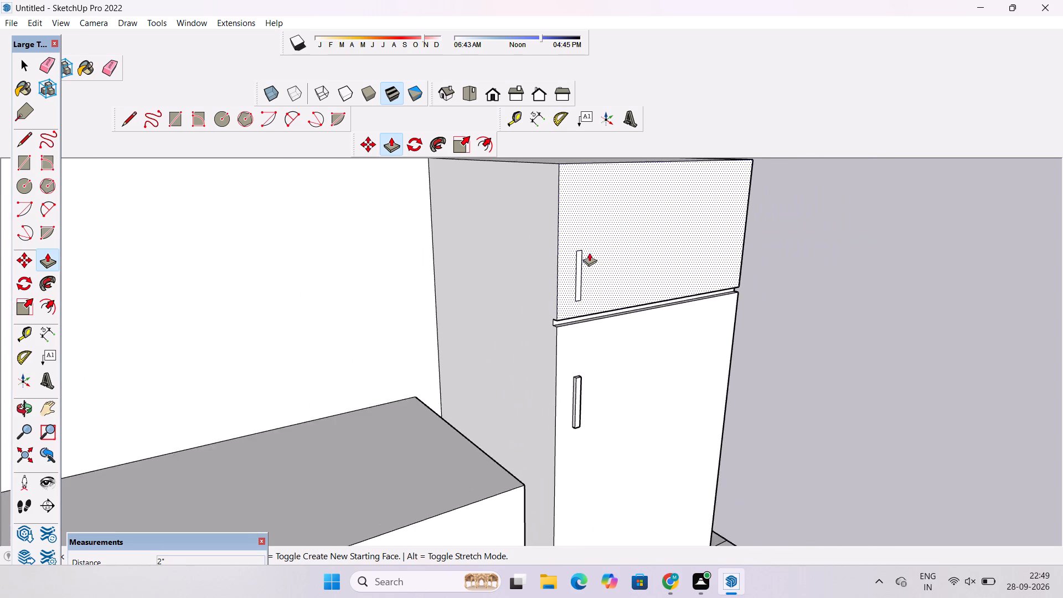
scroll(593, 249, "up", 6)
left_click(566, 267)
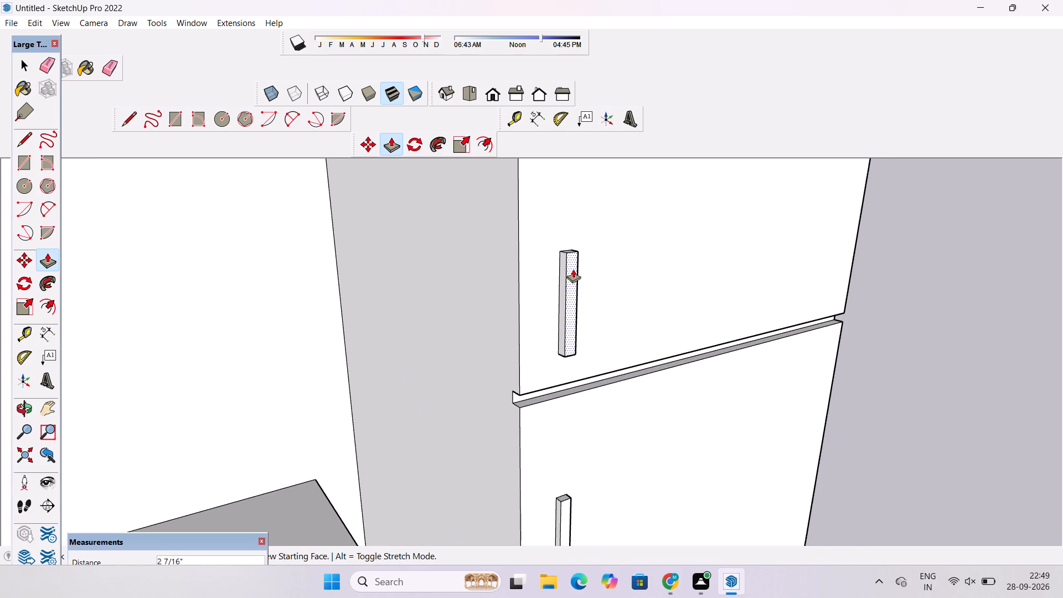
type("2\"")
key("Return")
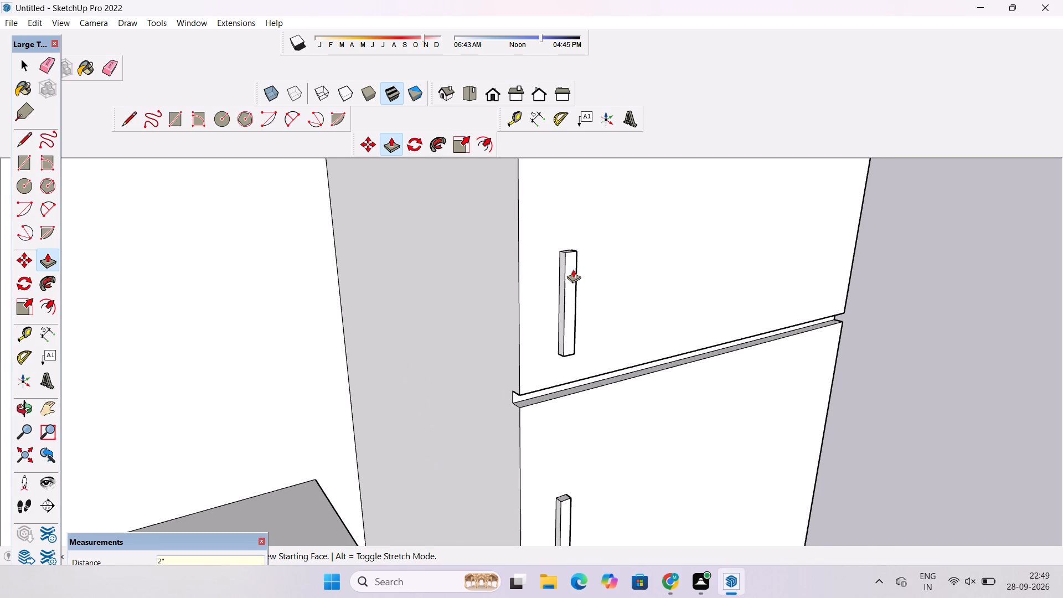
key("space")
Examine both handles on the tall block's front from several angles.
key("o")
scroll(584, 271, "down", 8)
left_click_drag(610, 334, 554, 295)
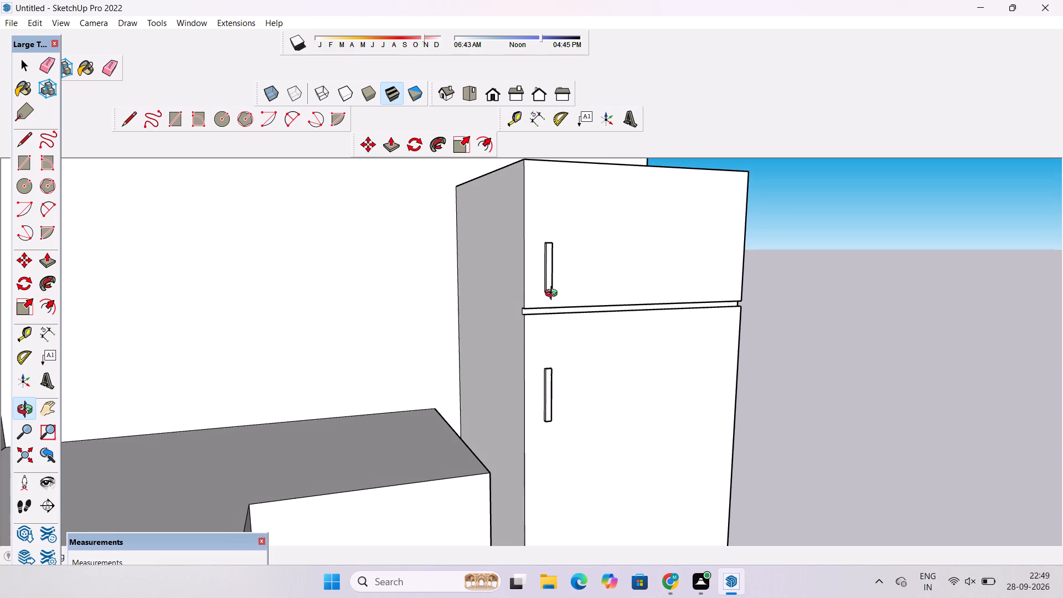
left_click_drag(553, 298, 563, 295)
scroll(575, 295, "down", 3)
left_click_drag(577, 300, 595, 337)
scroll(564, 301, "up", 3)
left_click_drag(564, 301, 592, 303)
left_click_drag(596, 303, 585, 325, "shift")
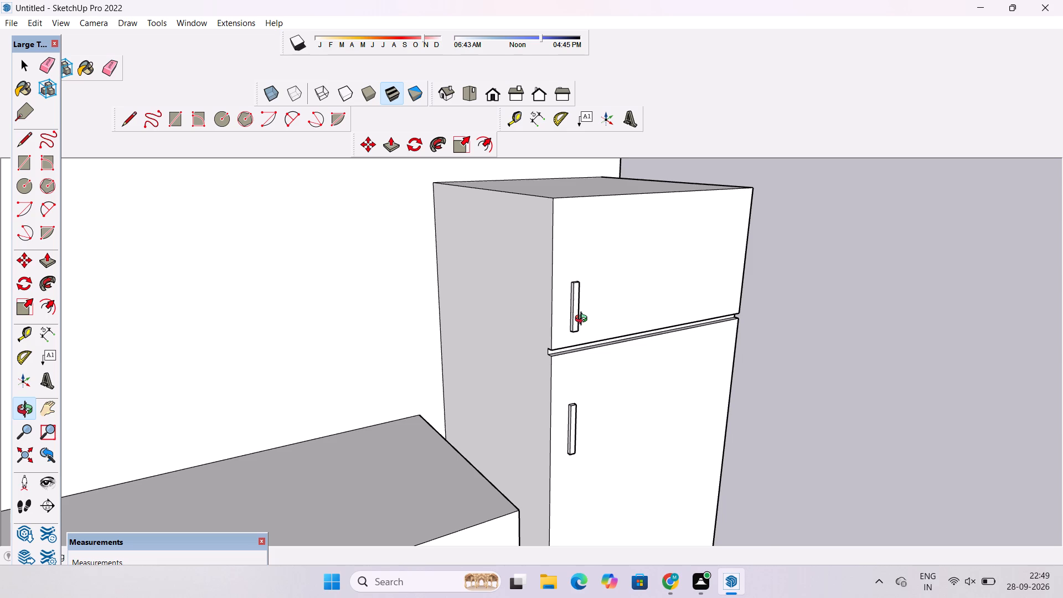
Examine the tall block with its handles beside the L-shaped block, walls and slab, from farther away and above.
scroll(584, 320, "down", 7)
left_click_drag(613, 350, 586, 291, "shift")
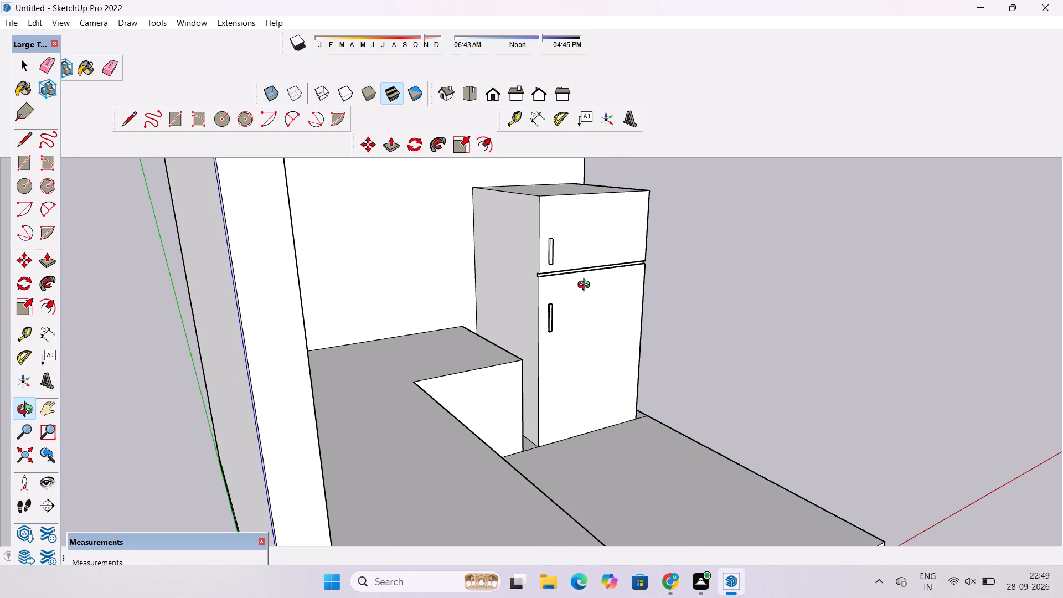
left_click_drag(688, 297, 588, 341)
left_click_drag(589, 368, 555, 371)
left_click_drag(579, 394, 553, 377)
scroll(584, 387, "up", 3)
left_click_drag(622, 363, 557, 363)
scroll(552, 362, "down", 5)
left_click_drag(542, 362, 554, 356)
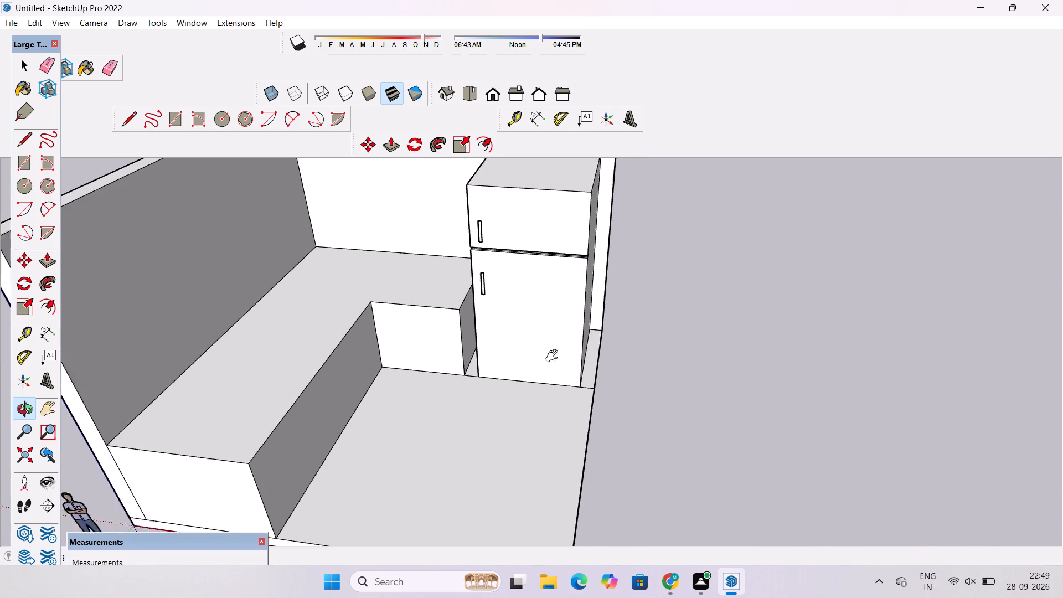
left_click_drag(554, 356, 569, 348)
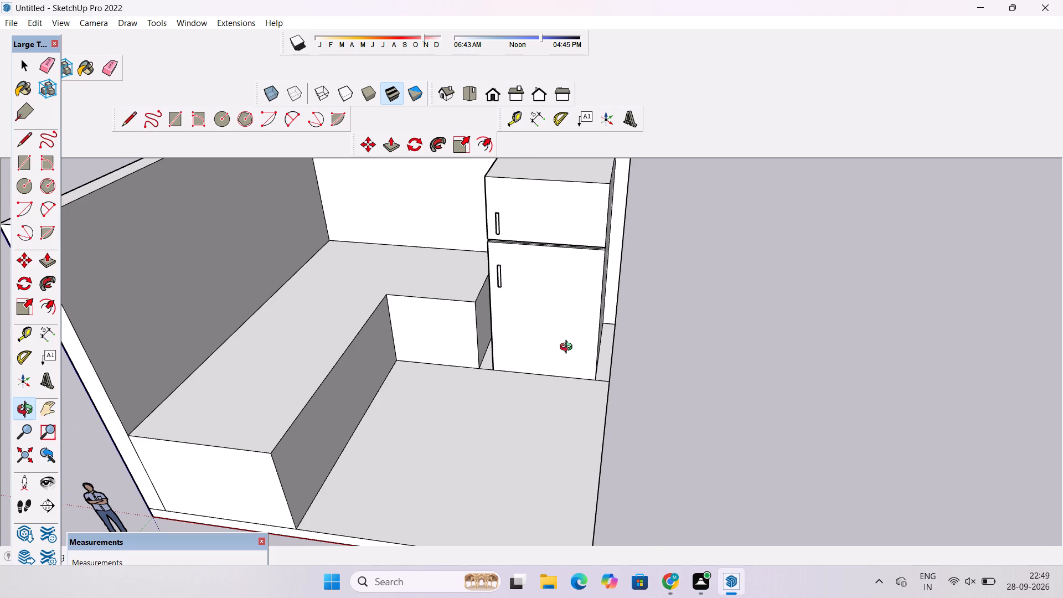
scroll(569, 348, "down", 4)
scroll(569, 350, "up", 3)
scroll(522, 347, "up", 3)
left_click_drag(517, 351, 522, 338)
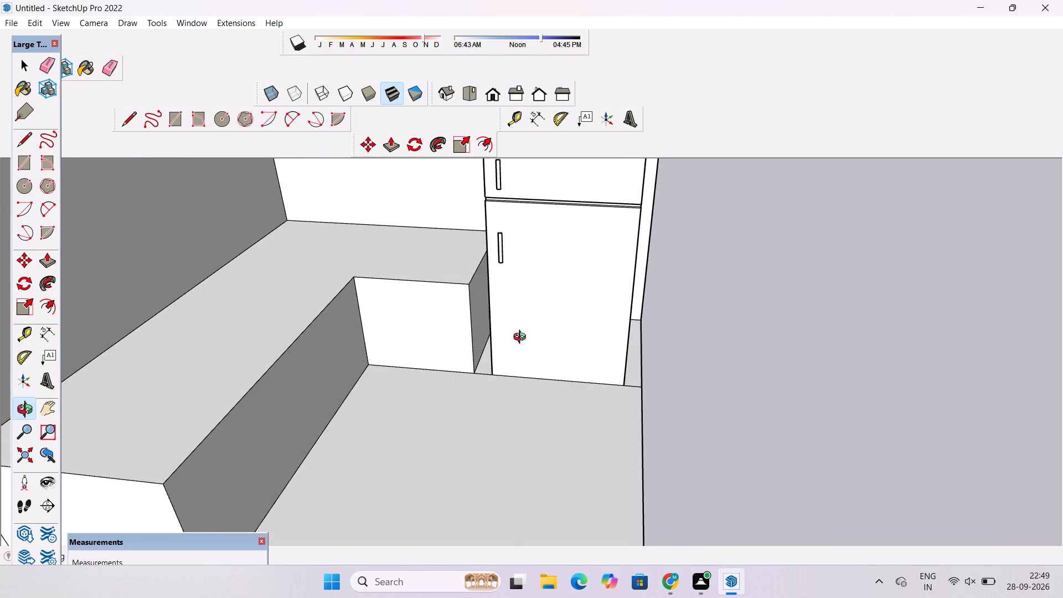
Examine the whole room corner with its L-shaped block and tall block from several heights and distances.
left_click_drag(512, 355, 540, 301, "shift")
left_click_drag(541, 344, 536, 280)
left_click_drag(536, 279, 560, 307, "shift")
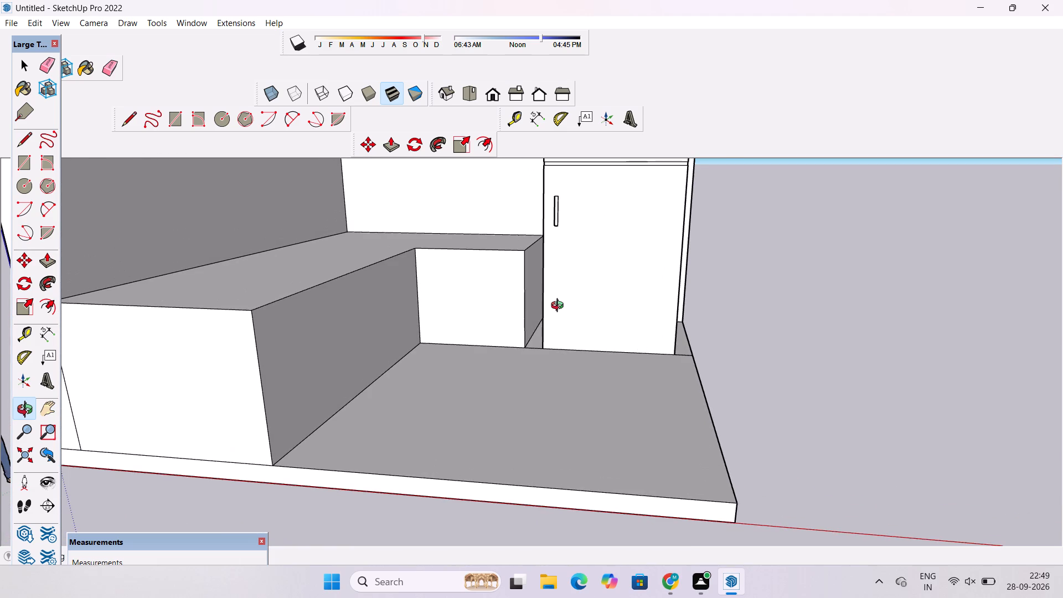
scroll(560, 307, "down", 4)
left_click_drag(560, 310, 556, 293)
left_click_drag(556, 293, 565, 304, "shift")
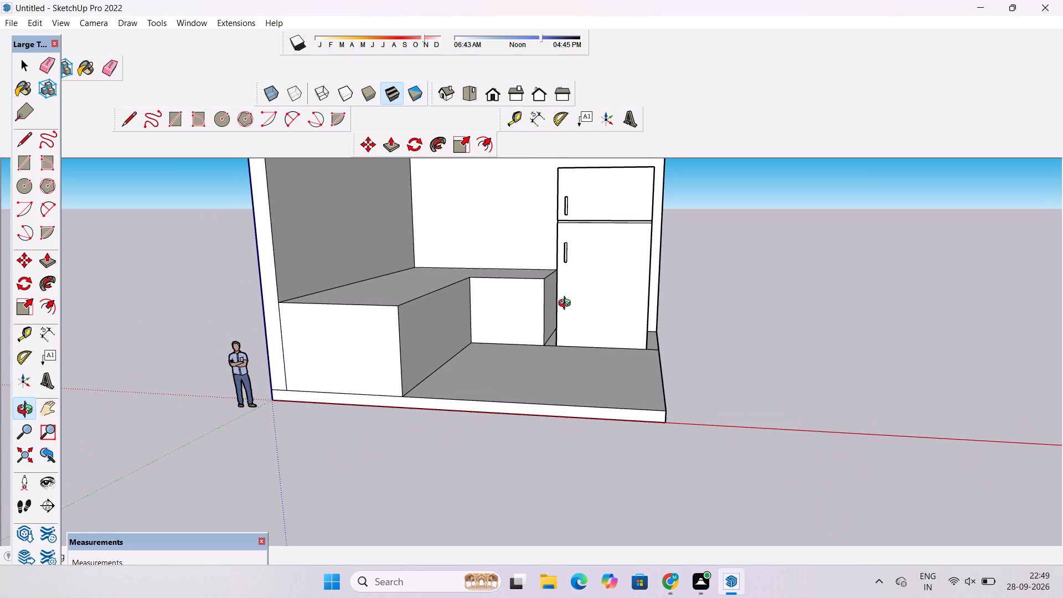
scroll(567, 305, "down", 8)
scroll(567, 305, "up", 5)
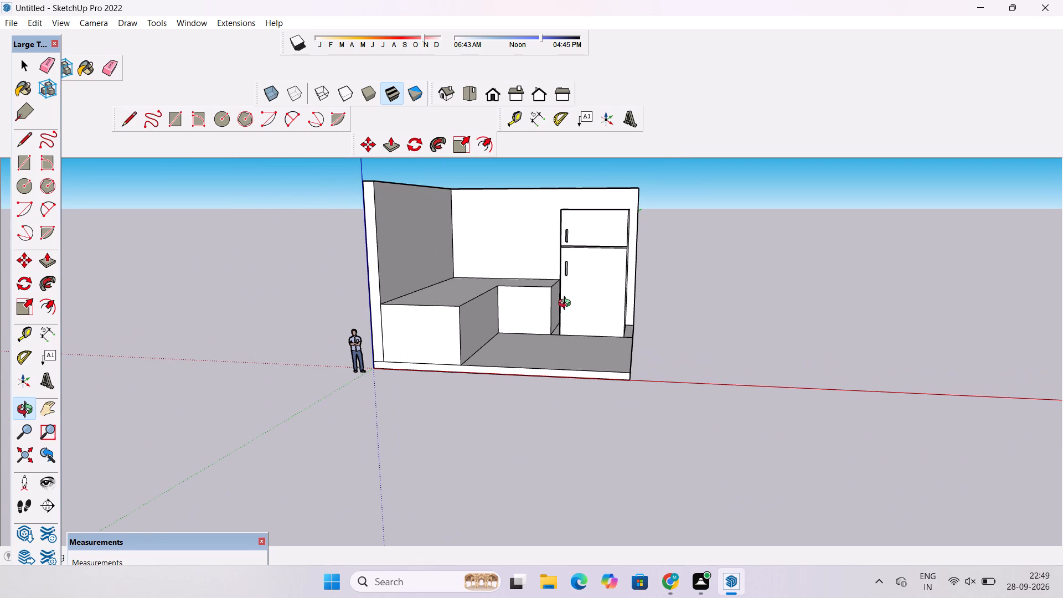
scroll(567, 305, "down", 3)
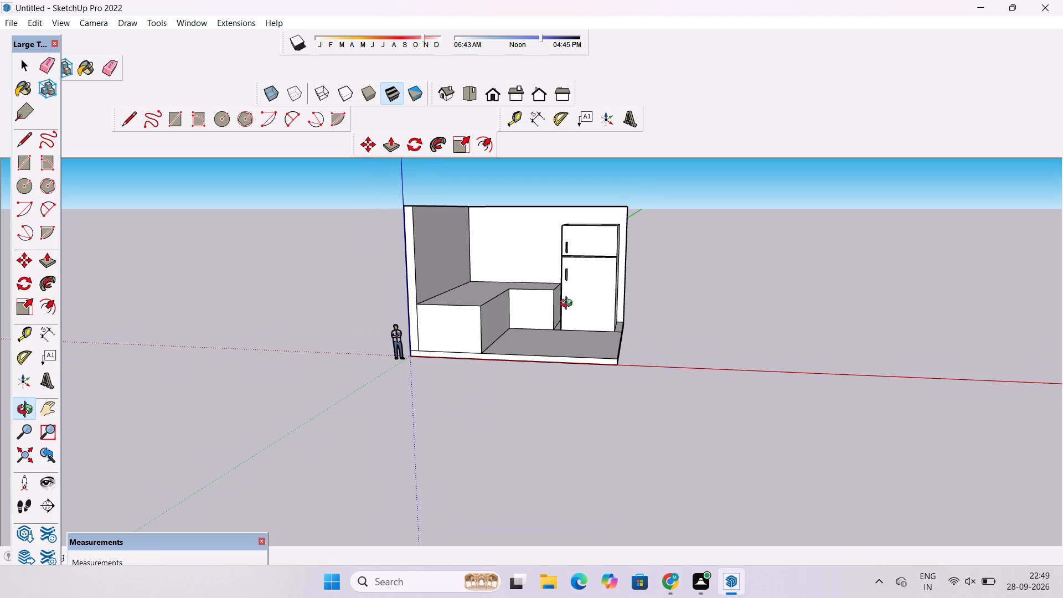
scroll(571, 307, "down", 1)
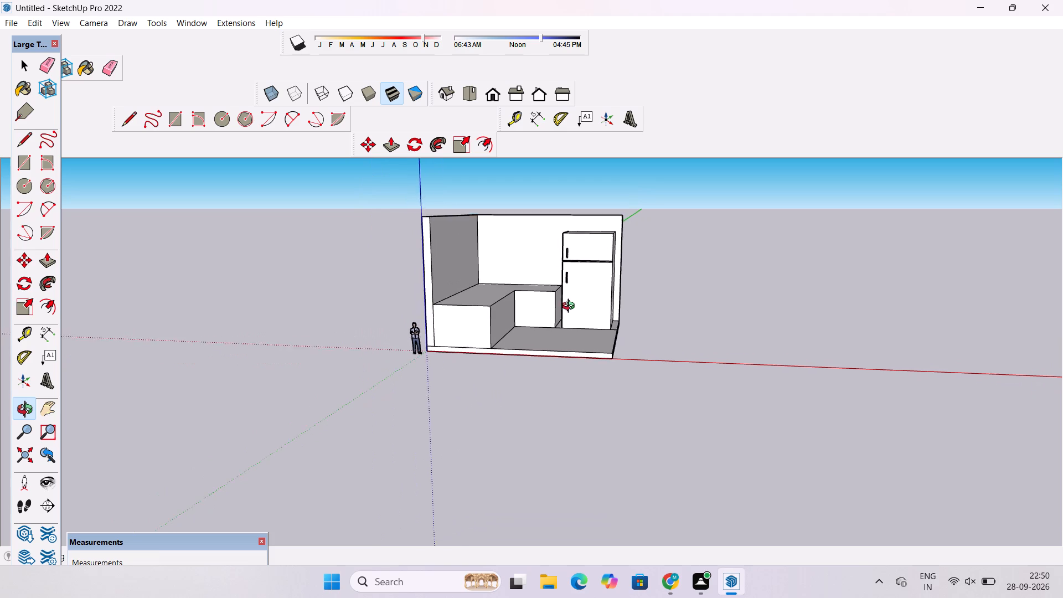
scroll(571, 307, "down", 2)
scroll(571, 307, "up", 9)
left_click_drag(576, 311, 541, 326)
left_click_drag(539, 326, 618, 372, "shift")
left_click_drag(618, 370, 576, 384)
scroll(560, 350, "down", 3)
left_click_drag(560, 349, 599, 412)
scroll(601, 374, "up", 3)
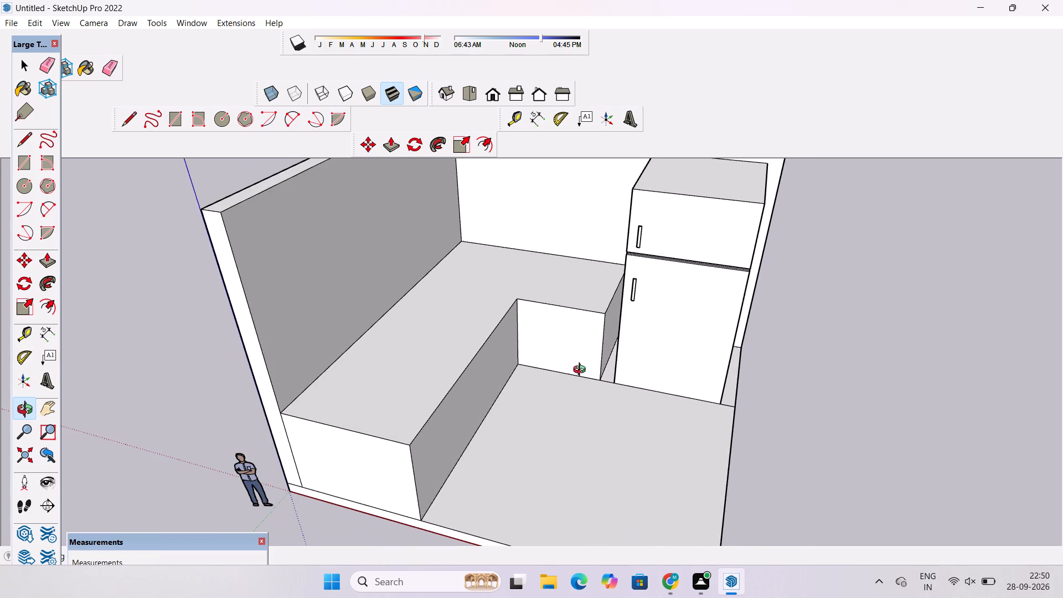
Examine the L-shaped block's top and inner faces from several angles.
left_click_drag(579, 371, 468, 372)
left_click_drag(463, 366, 582, 365, "shift")
left_click_drag(583, 373, 567, 350)
scroll(474, 363, "up", 2)
left_click_drag(521, 383, 513, 373)
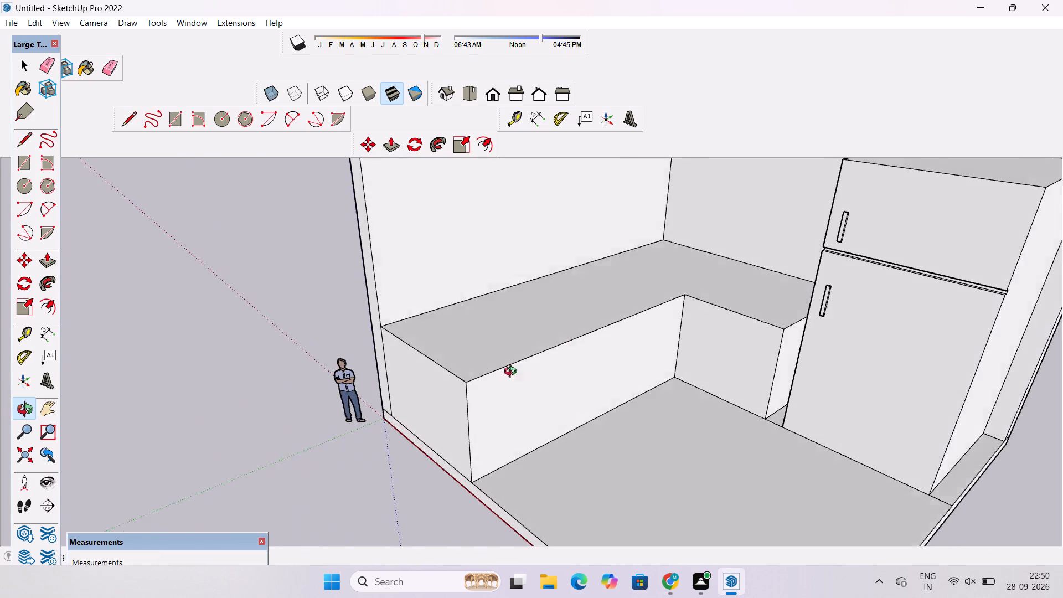
left_click_drag(513, 373, 494, 352)
left_click_drag(494, 352, 508, 372, "shift")
left_click_drag(510, 379, 569, 450)
scroll(547, 401, "up", 2)
left_click_drag(547, 393, 527, 404, "shift")
left_click_drag(527, 404, 552, 414)
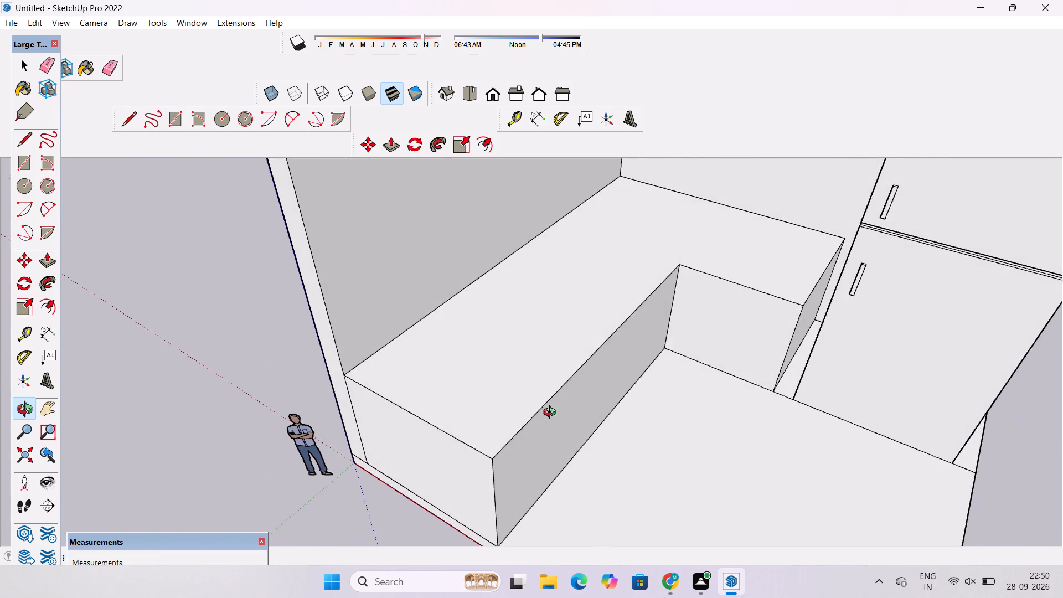
left_click_drag(552, 414, 553, 414)
left_click_drag(553, 413, 554, 342)
left_click_drag(585, 327, 536, 372)
left_click_drag(544, 380, 542, 350, "shift")
left_click_drag(564, 349, 561, 328)
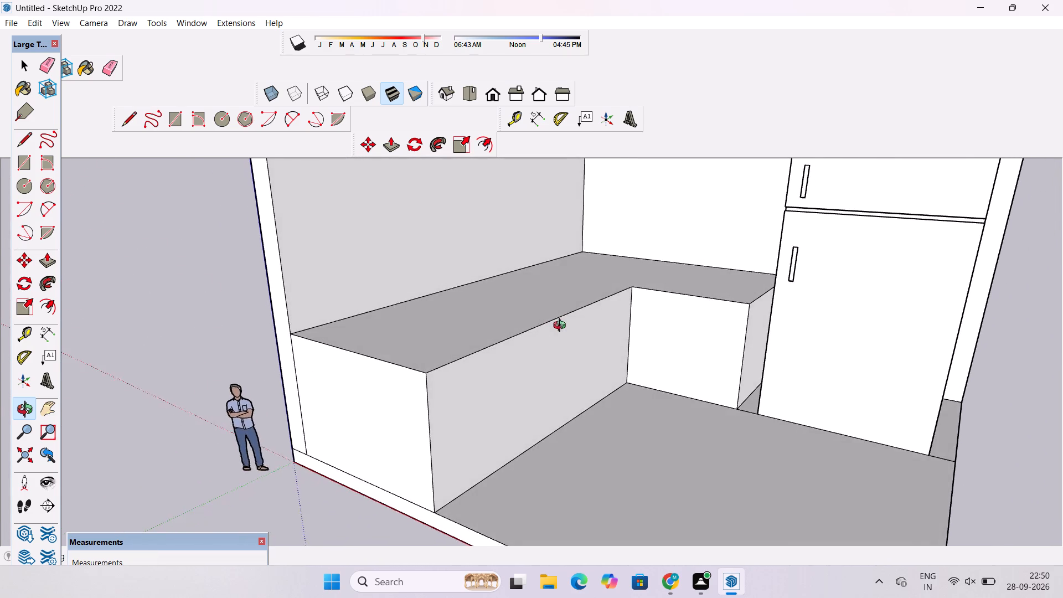
left_click_drag(563, 327, 518, 363)
Place a guide 3" below the top edge of the short inner face of the L-shaped block.
scroll(533, 363, "up", 5)
key("t")
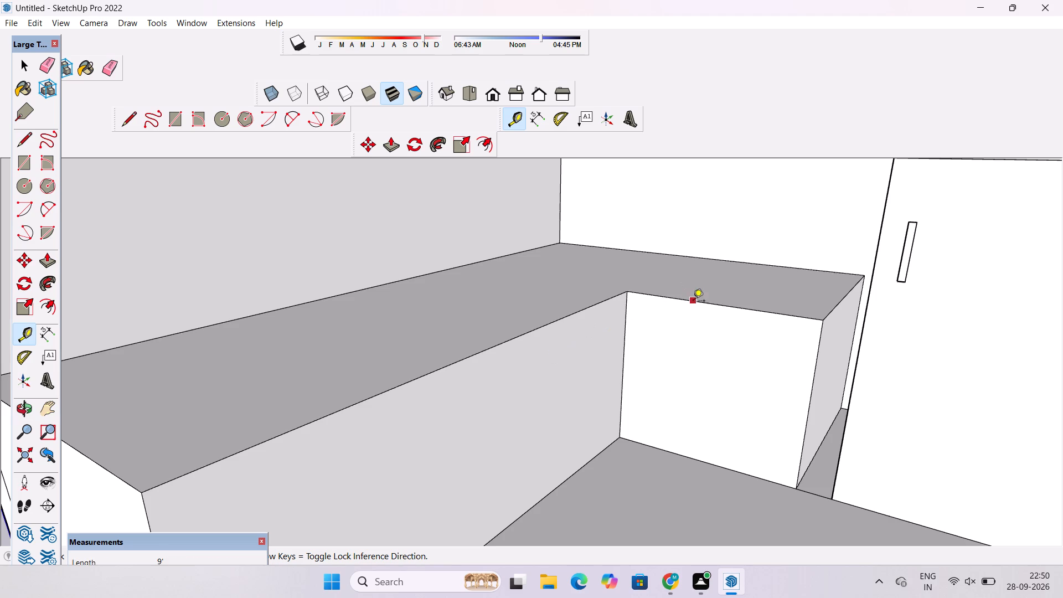
left_click(718, 306)
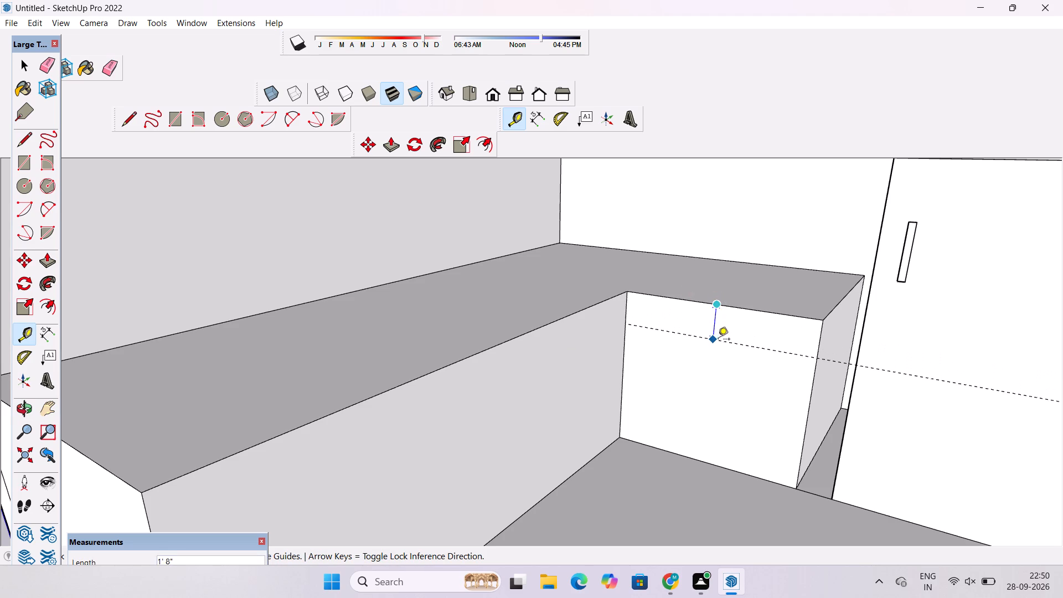
type("3\"")
key("Return")
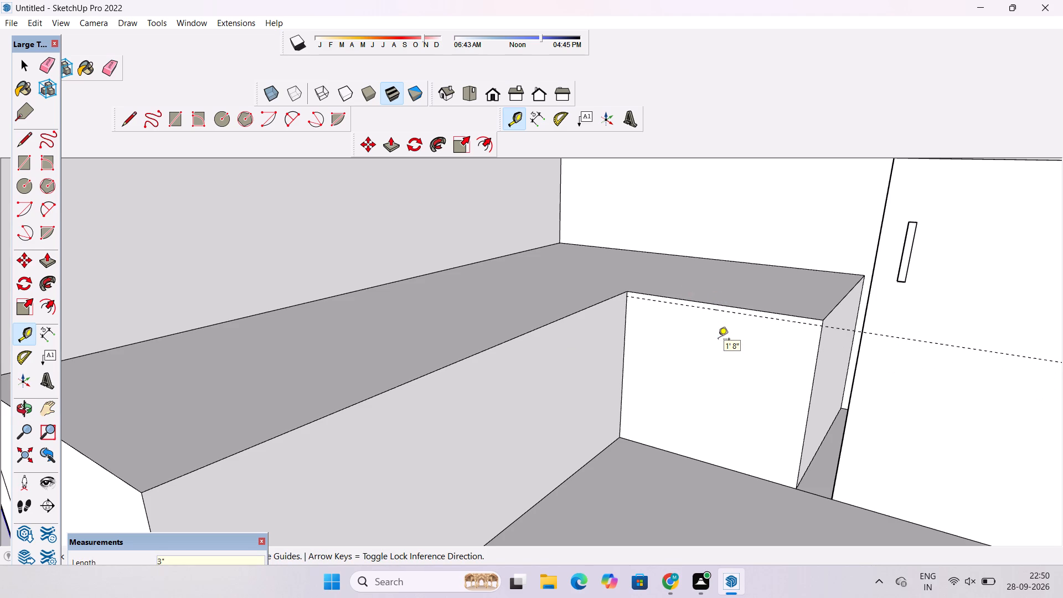
Place a parallel guide 3" below the top edge of the block's long inner face, meeting the first guide at the inner corner.
left_click(509, 342)
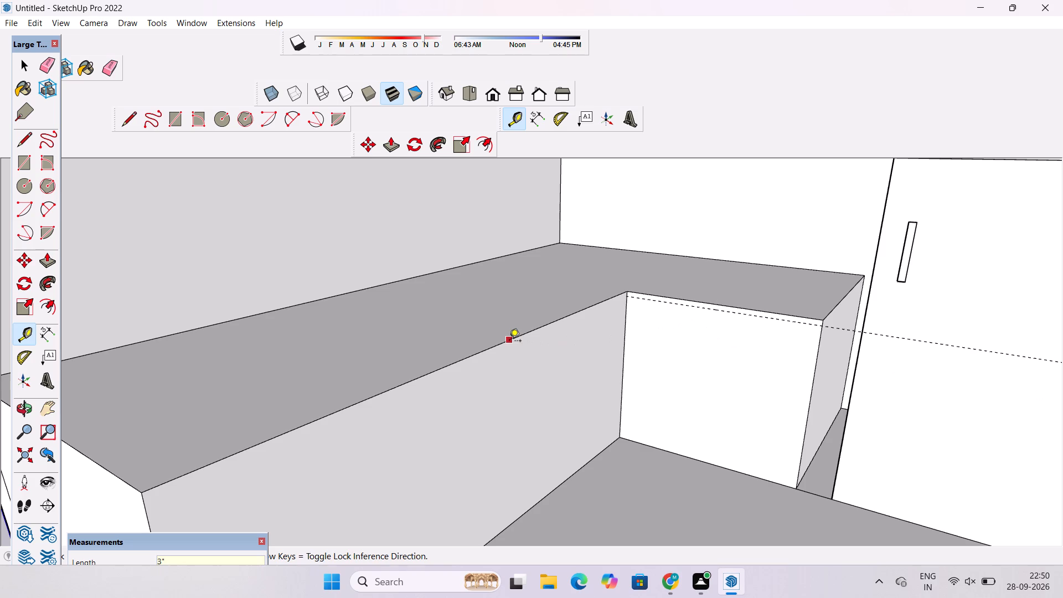
scroll(601, 315, "up", 4)
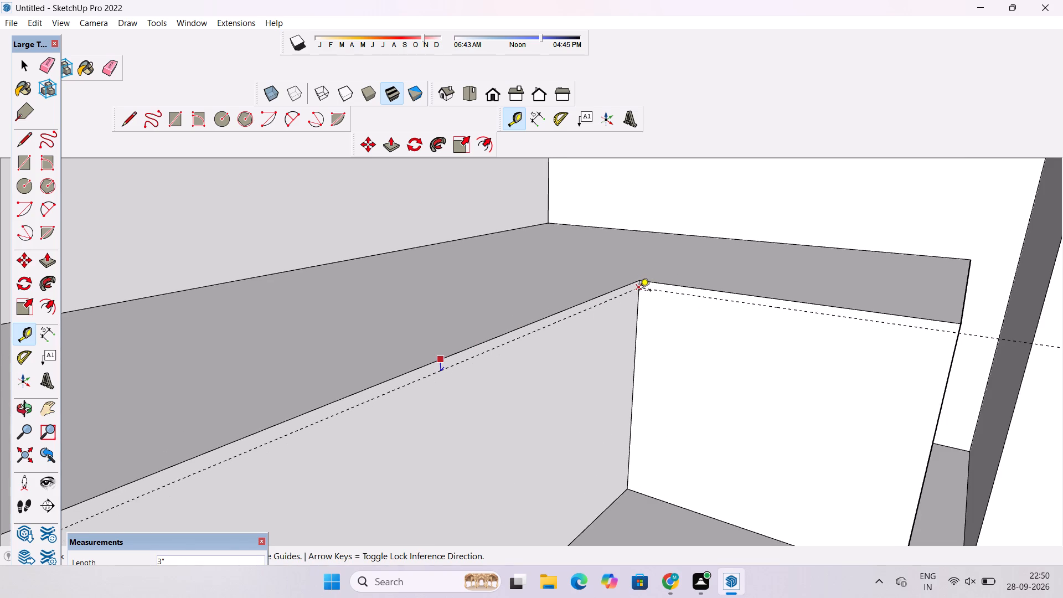
left_click(639, 291)
key("space")
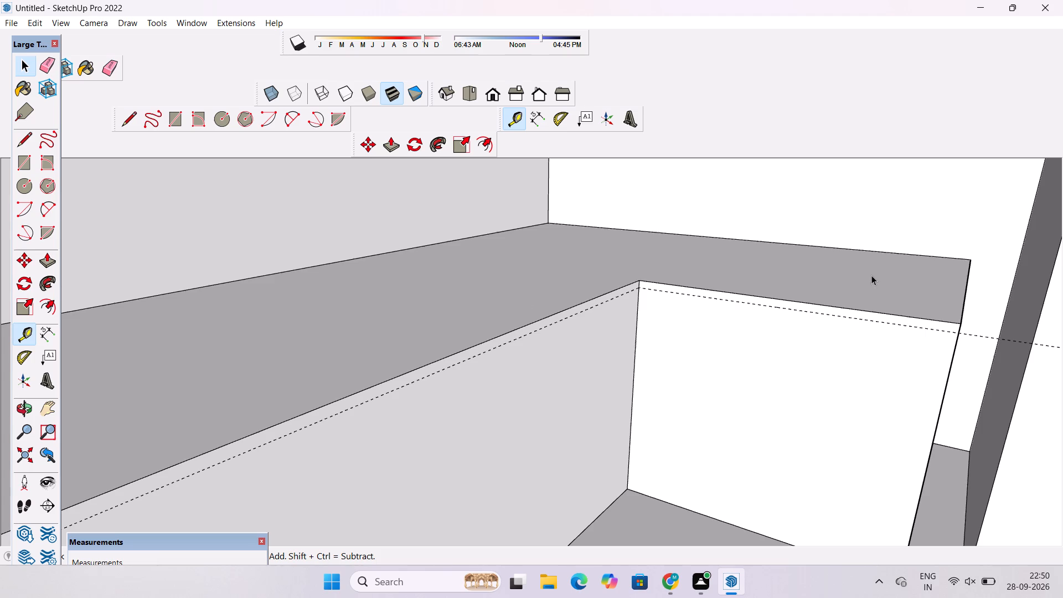
Draw a line along the guide across the short inner face, from its outer vertical edge to the block's inner corner.
scroll(716, 338, "down", 4)
scroll(716, 338, "up", 2)
key("l")
scroll(716, 338, "down", 3)
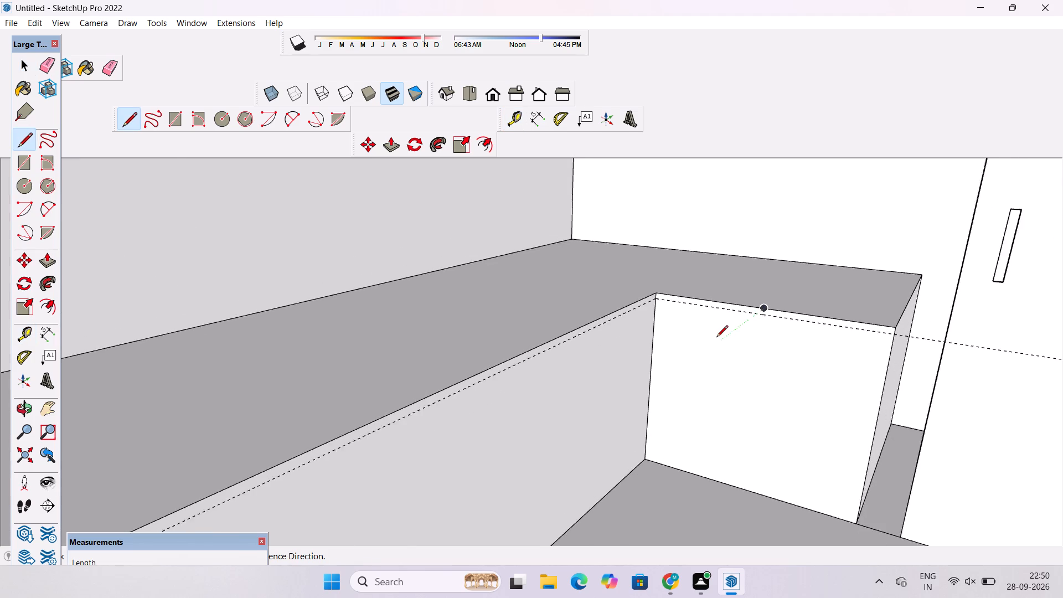
scroll(716, 338, "down", 2)
scroll(772, 334, "up", 8)
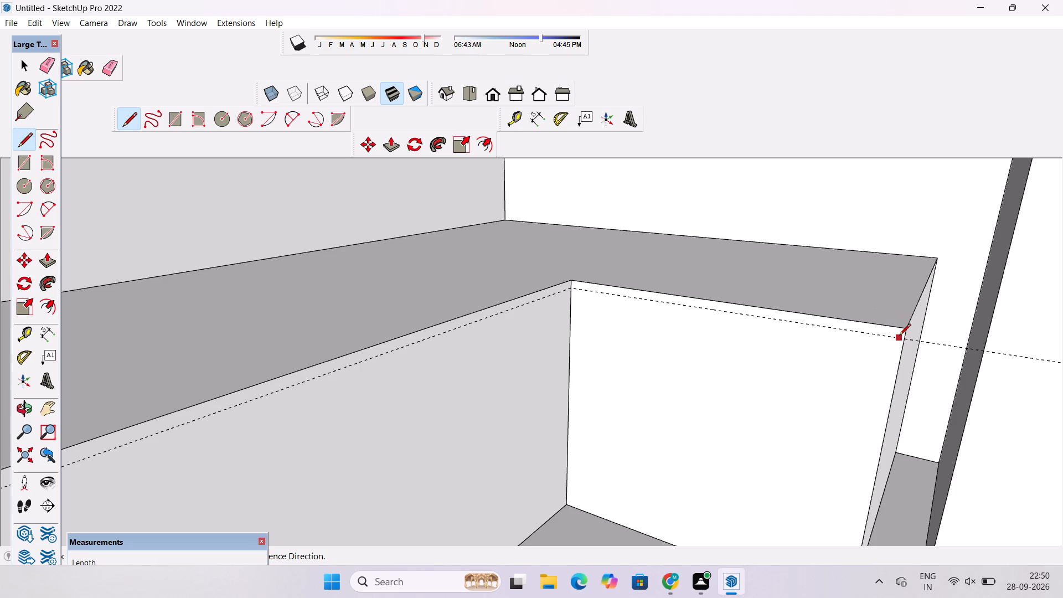
left_click(904, 342)
scroll(904, 342, "down", 2)
scroll(867, 339, "up", 2)
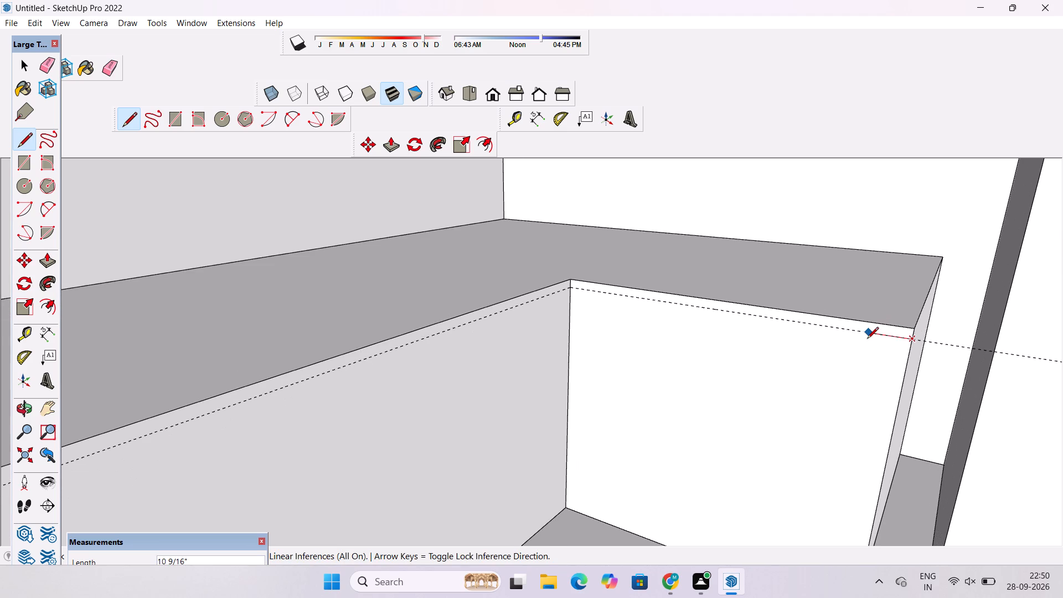
scroll(579, 295, "up", 7)
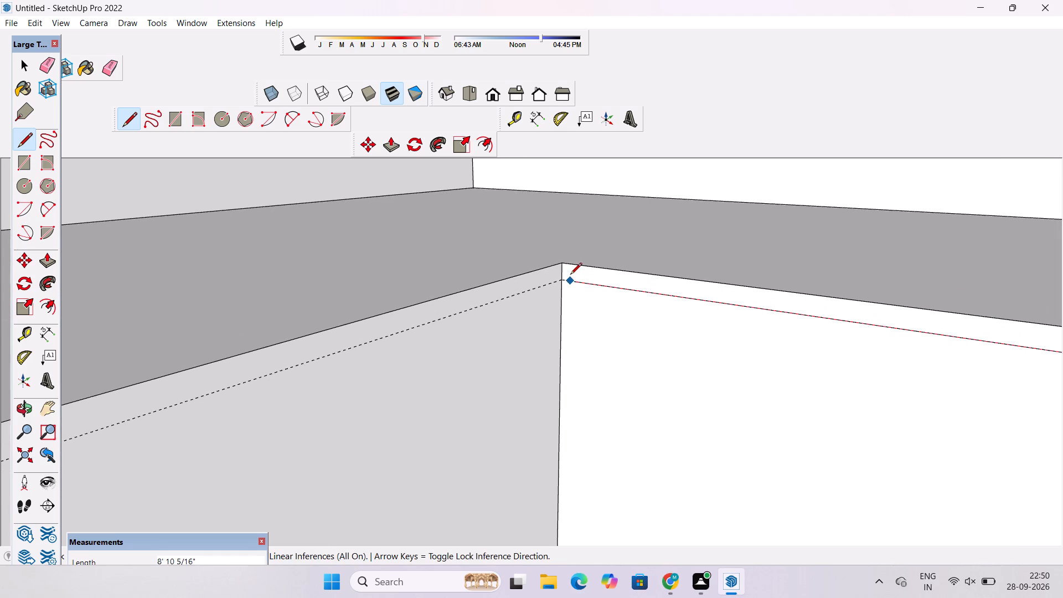
left_click(564, 280)
Draw a 22' 6" line along the guide on the long inner face, from the inner corner to its outer end.
scroll(564, 280, "down", 11)
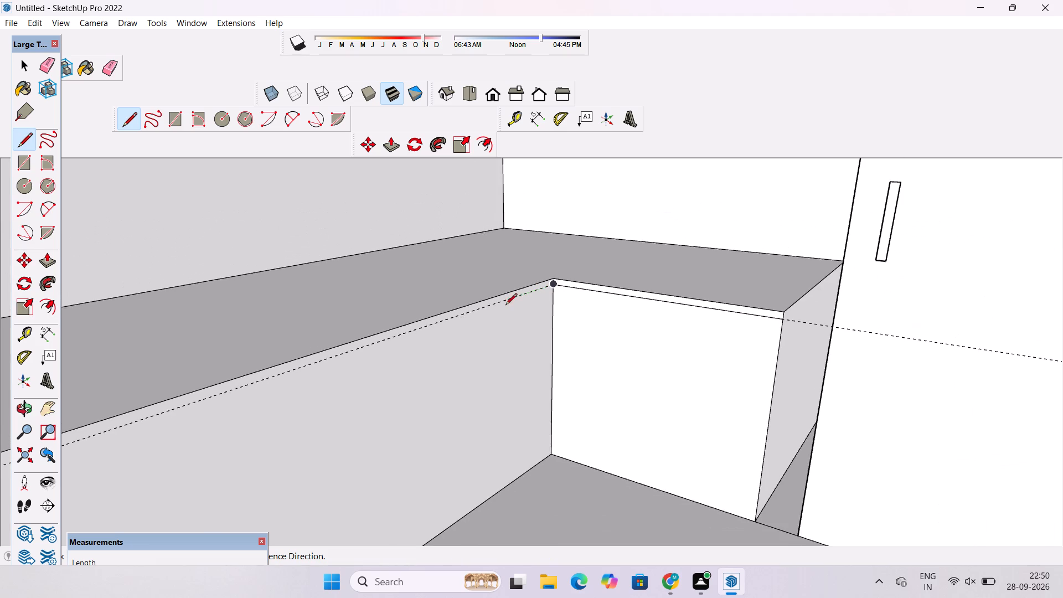
scroll(549, 288, "up", 5)
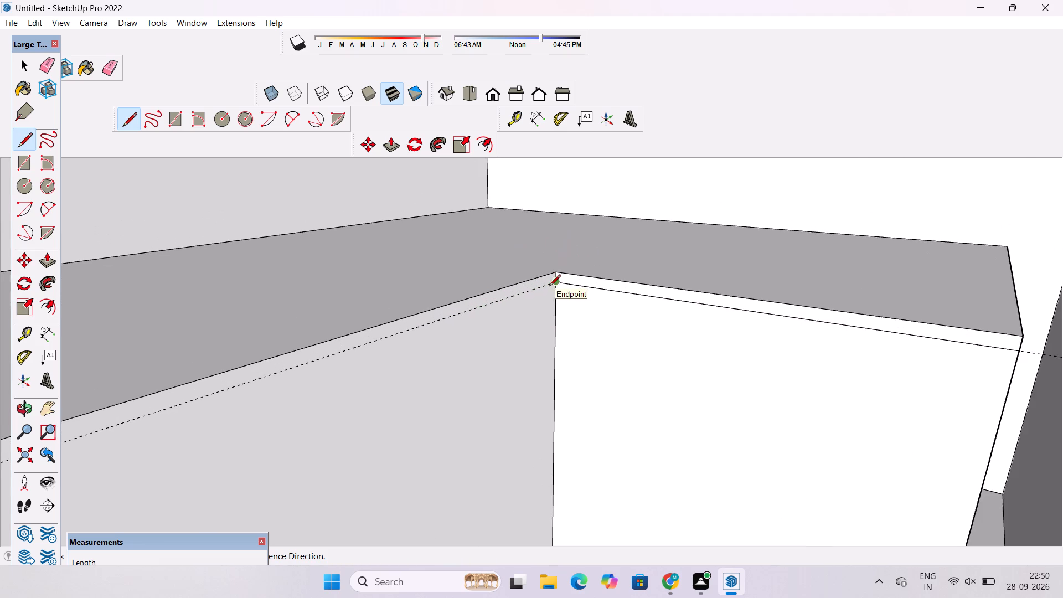
left_click(554, 282)
scroll(530, 290, "down", 15)
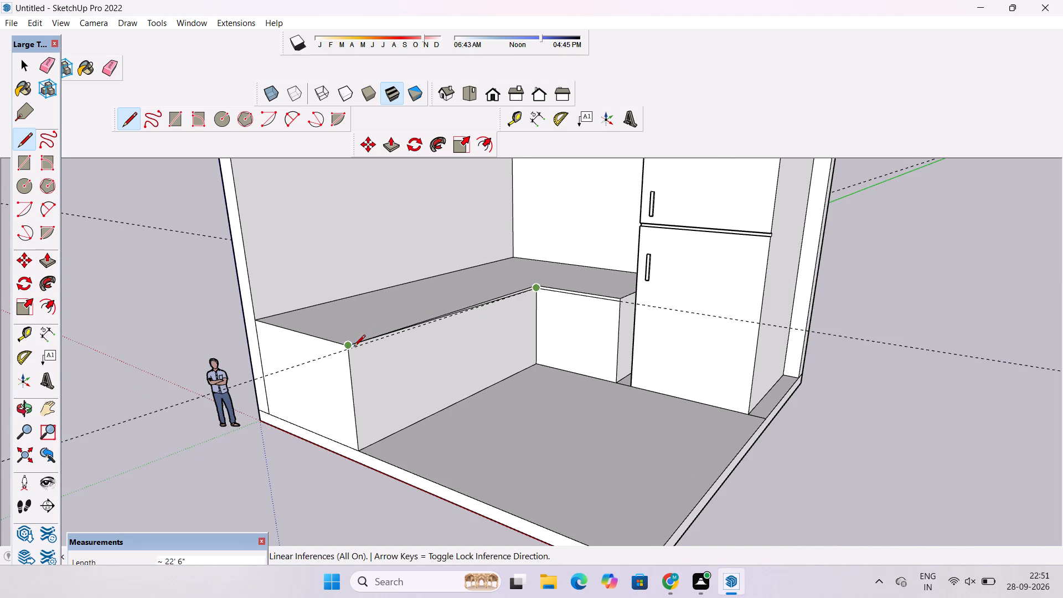
scroll(354, 347, "up", 6)
left_click(343, 353)
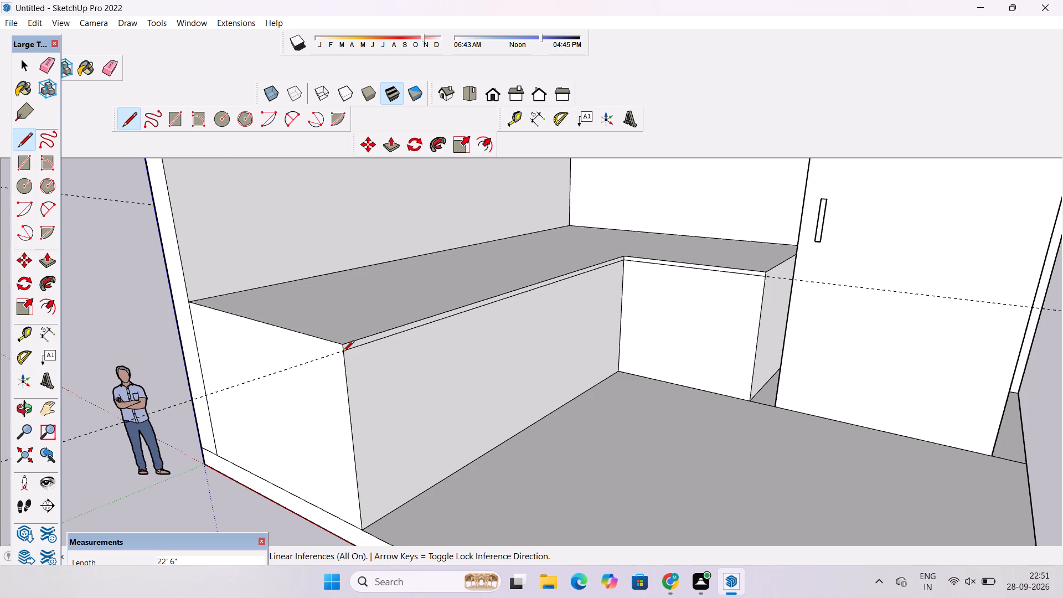
Erase the two construction guides from the L-shaped block.
scroll(343, 353, "up", 4)
key("e")
scroll(343, 353, "down", 8)
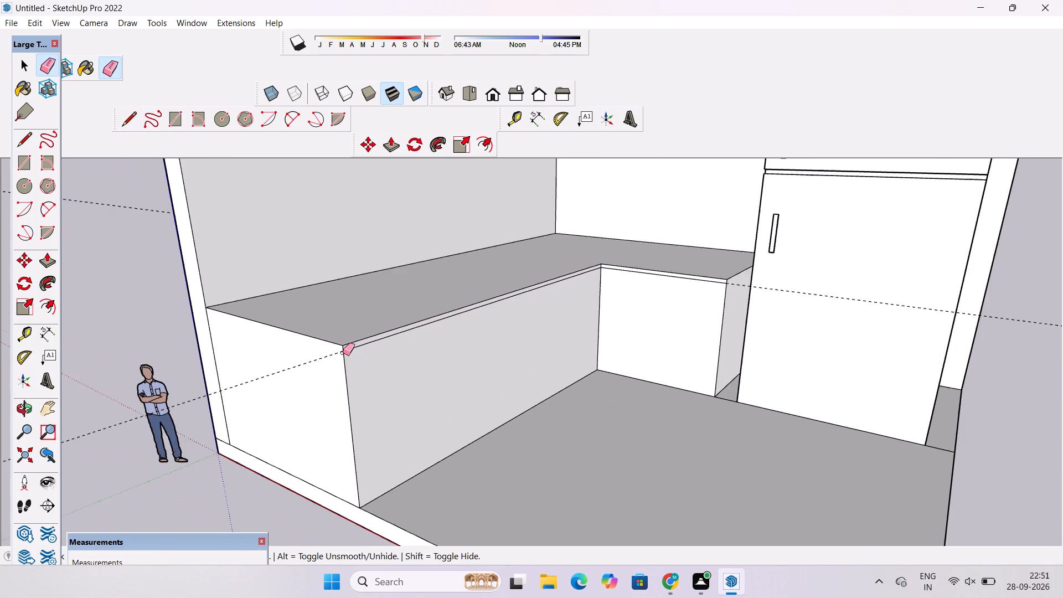
scroll(343, 353, "down", 3)
left_click_drag(151, 404, 151, 421)
left_click_drag(190, 210, 189, 239)
key("space")
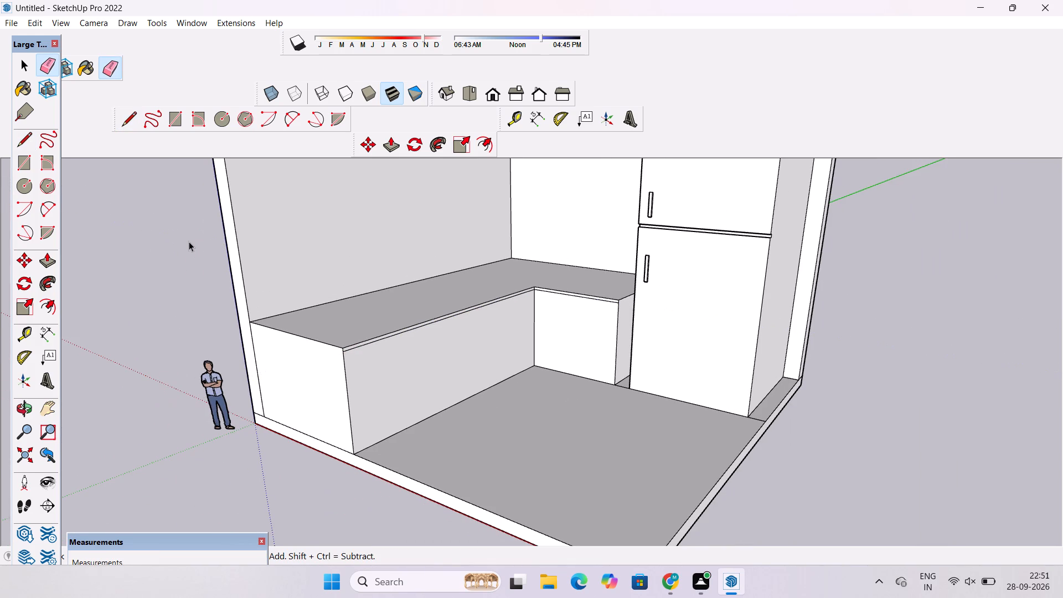
Examine the narrow strip along the L-shaped block's inner top edges, from farther away and close up.
scroll(194, 262, "down", 6)
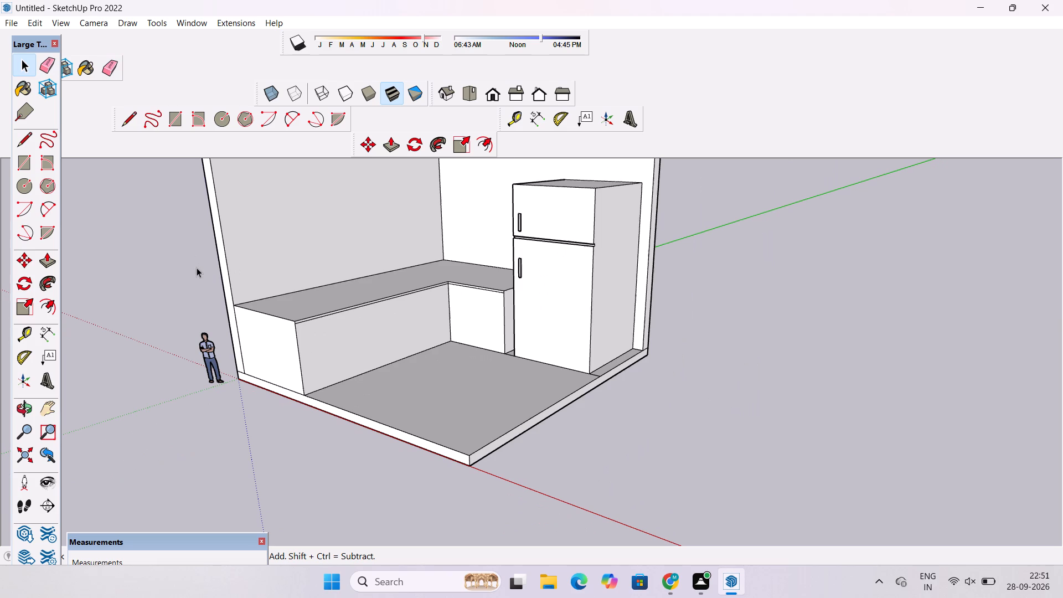
scroll(218, 254, "down", 2)
key("o")
scroll(218, 253, "down", 3)
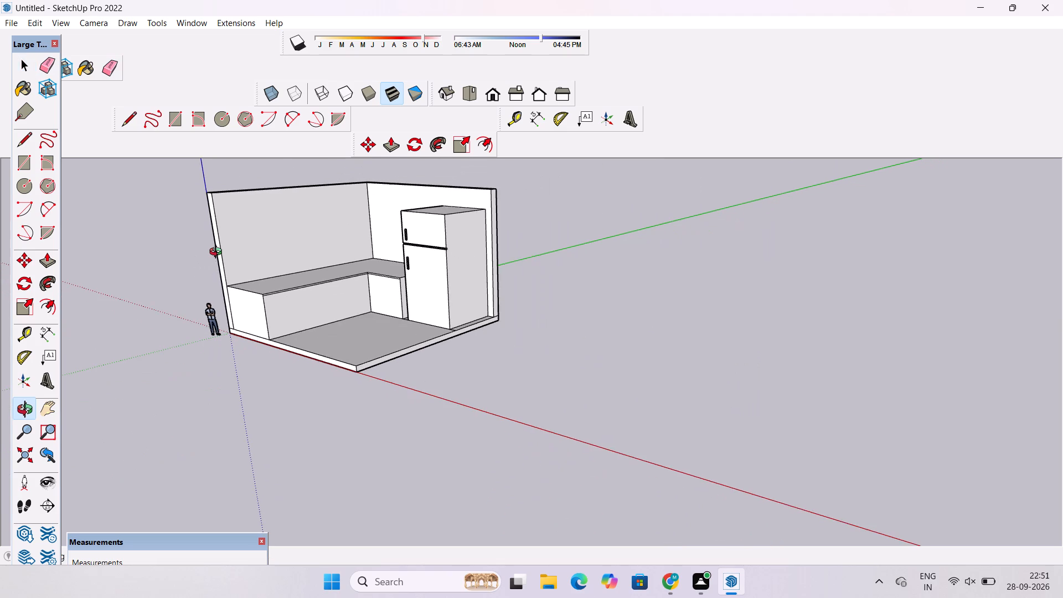
scroll(219, 251, "down", 2)
left_click_drag(219, 254, 321, 231, "shift")
scroll(327, 231, "down", 1)
scroll(328, 234, "up", 5)
left_click_drag(332, 269, 334, 272)
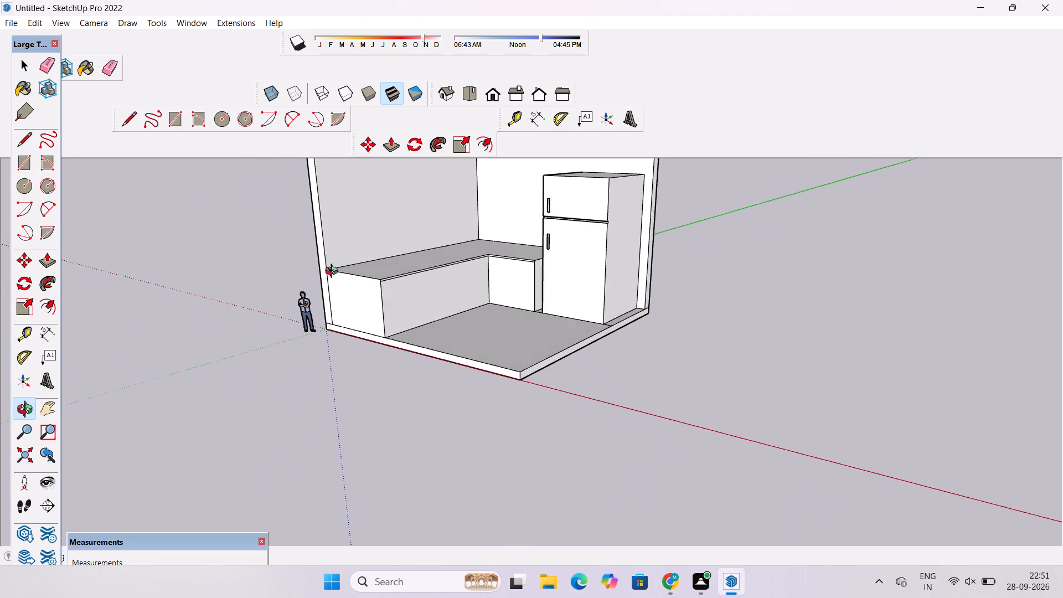
left_click_drag(334, 272, 352, 313)
scroll(395, 293, "up", 5)
left_click_drag(442, 265, 292, 282, "shift")
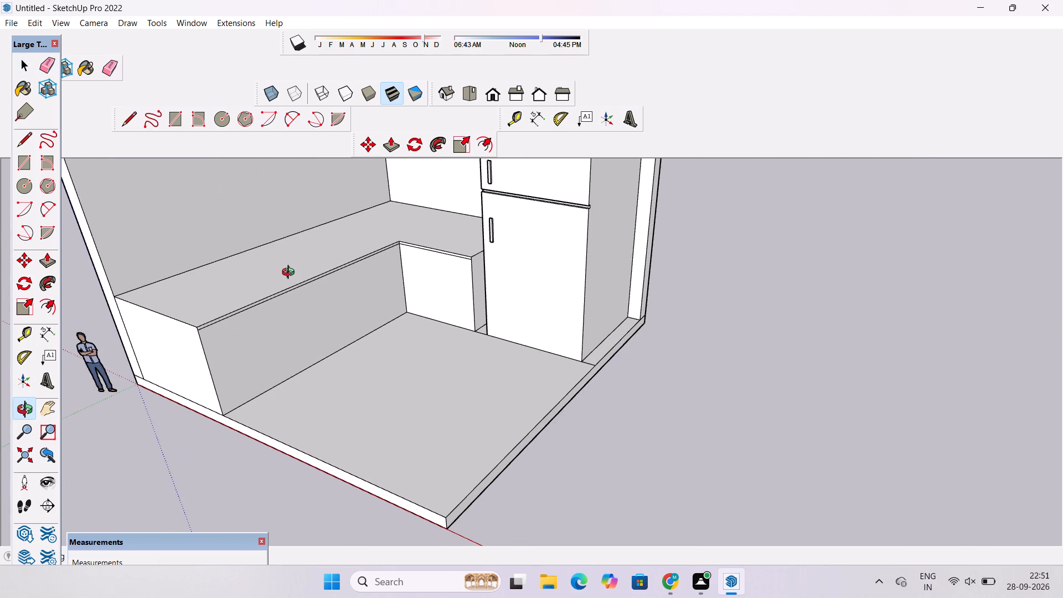
scroll(291, 274, "up", 4)
left_click_drag(291, 281, 317, 281)
left_click_drag(322, 295, 383, 301)
left_click_drag(384, 303, 353, 286, "shift")
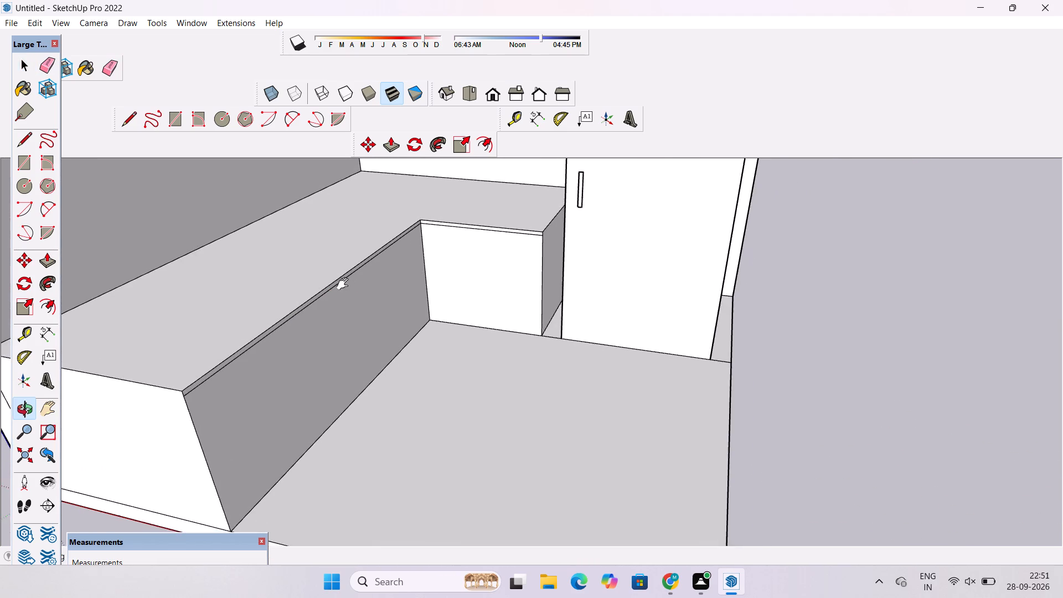
scroll(344, 283, "up", 3)
left_click_drag(340, 284, 349, 270, "shift")
scroll(349, 270, "down", 5)
left_click_drag(270, 299, 298, 280, "shift")
scroll(298, 280, "up", 2)
left_click_drag(298, 280, 302, 284, "shift")
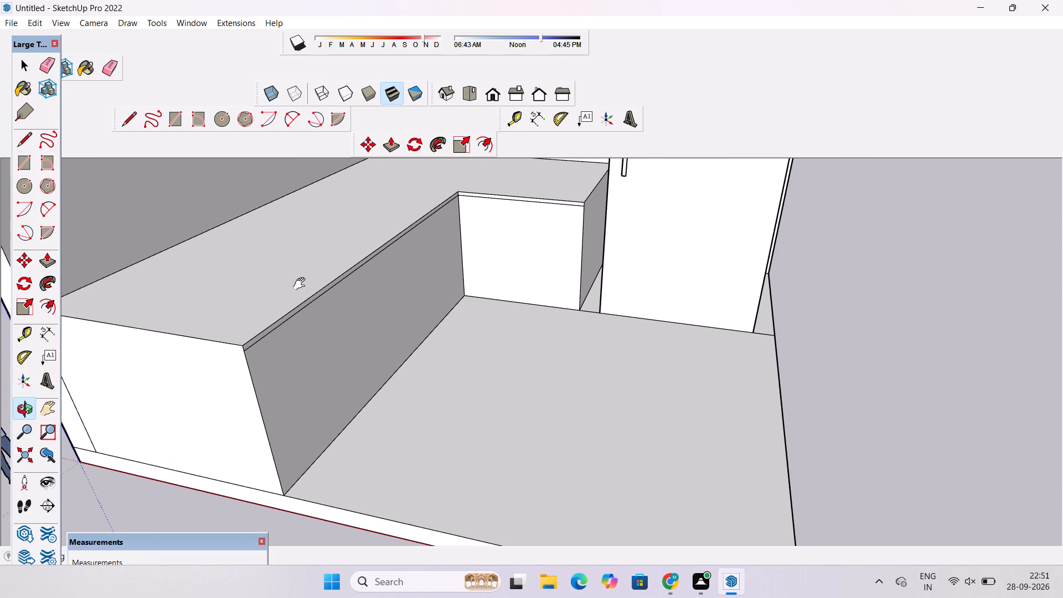
left_click_drag(302, 284, 305, 288, "shift")
Push/Pull the narrow strip along the top of the counter's long inner face outward by 3".
left_click(306, 300)
scroll(226, 374, "up", 8)
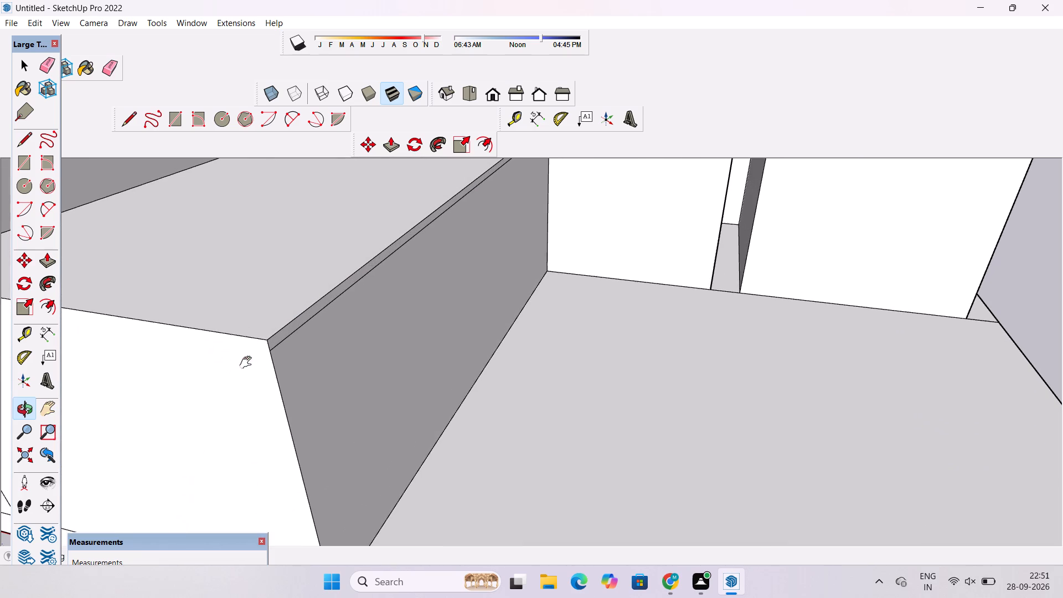
left_click(257, 352, "shift")
key("p")
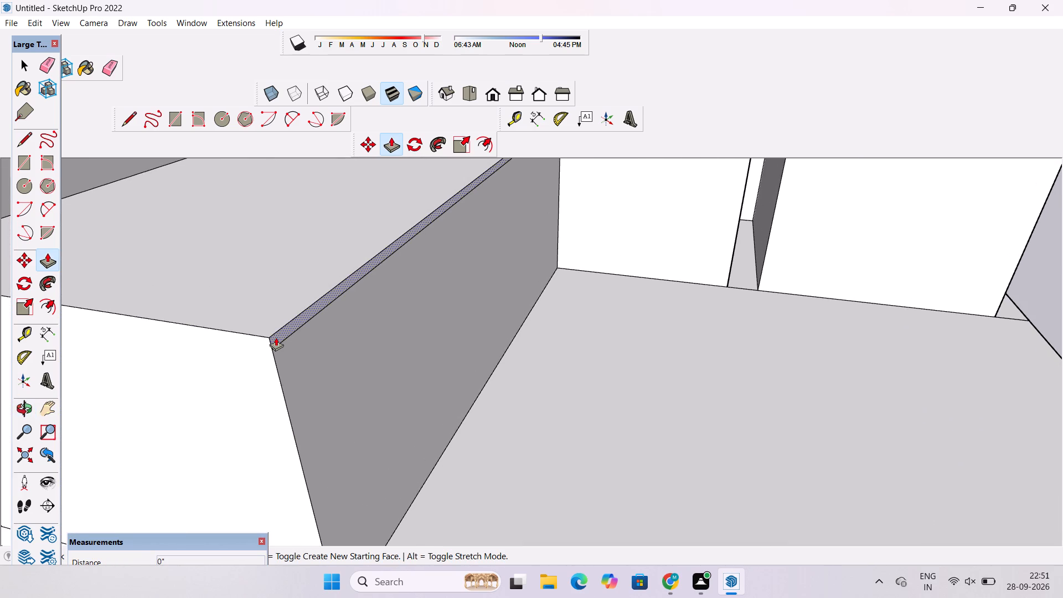
left_click(276, 337)
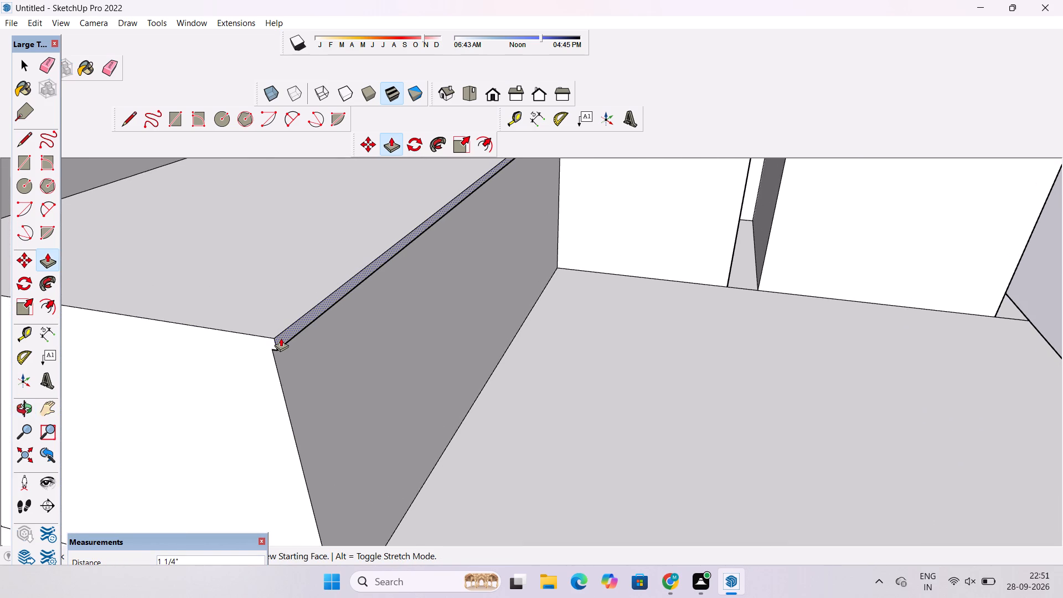
scroll(281, 338, "down", 4)
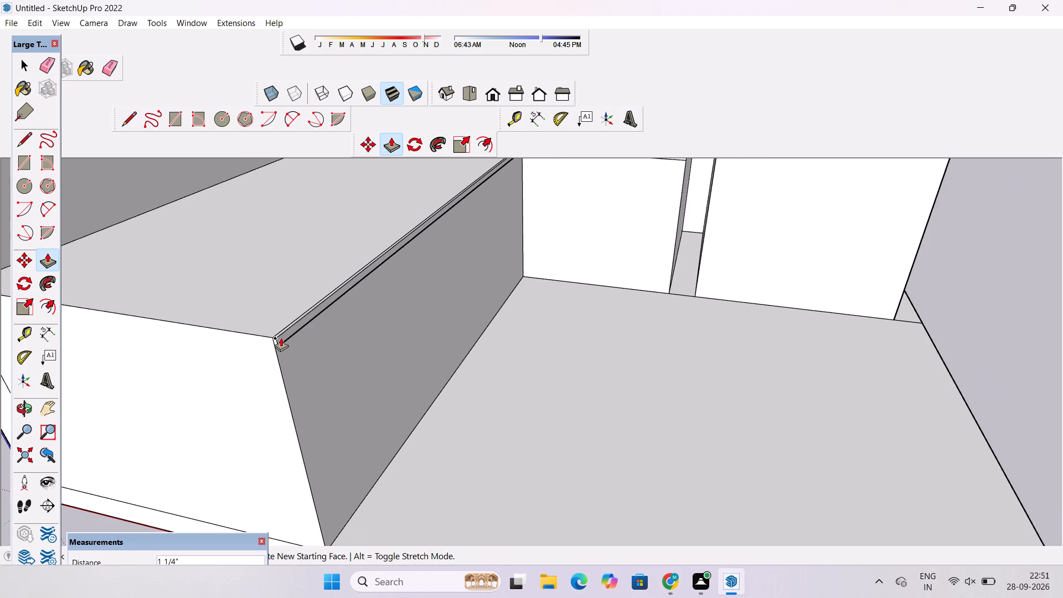
scroll(282, 340, "down", 2)
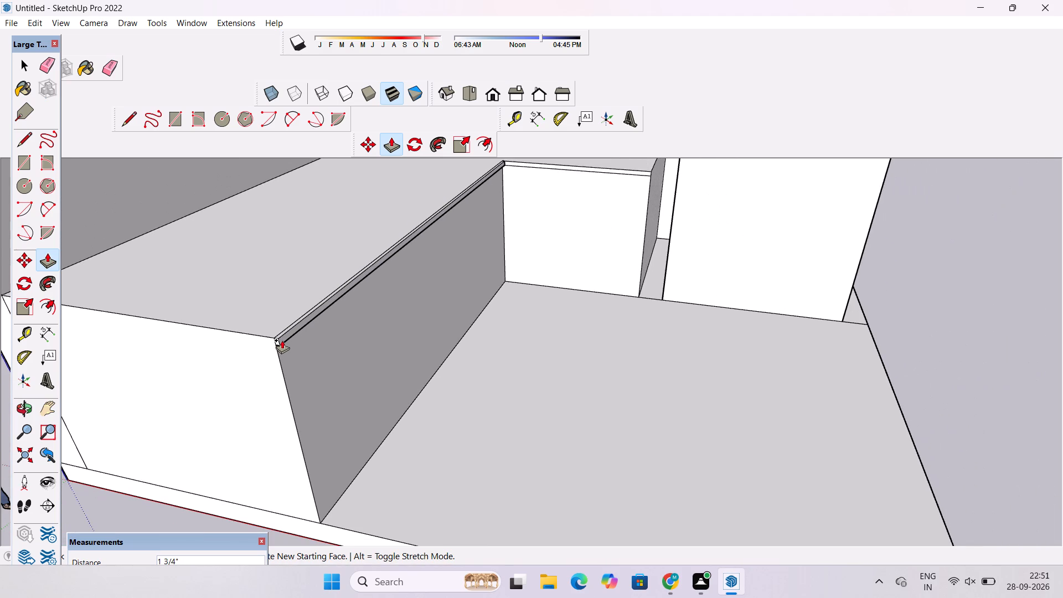
type("3\"")
key("Return")
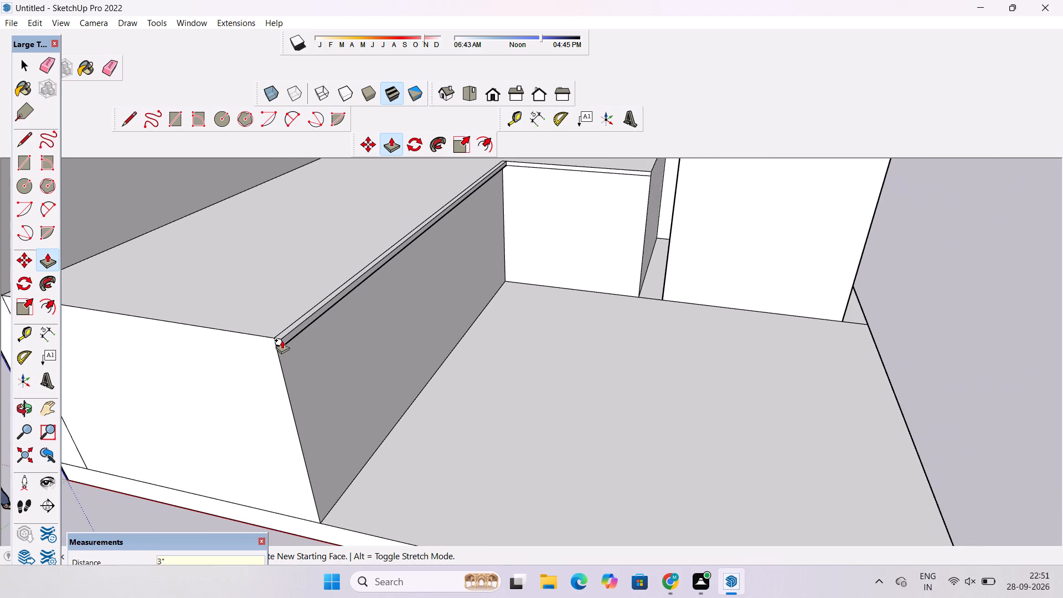
Push/Pull the narrow strip along the top of the counter's short inner face outward by 3".
scroll(283, 340, "down", 6)
scroll(452, 220, "up", 10)
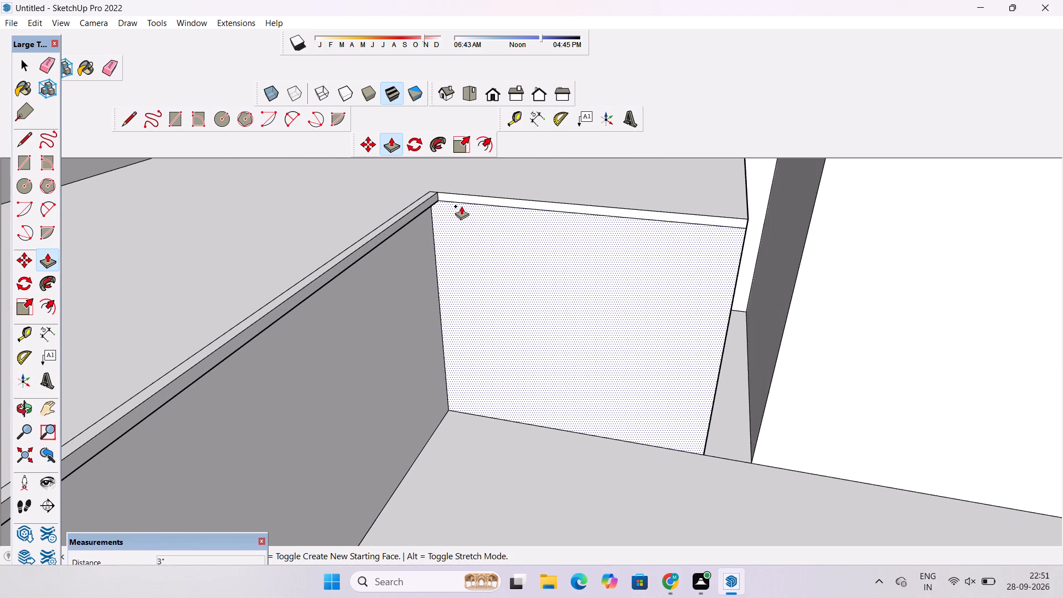
left_click(469, 199)
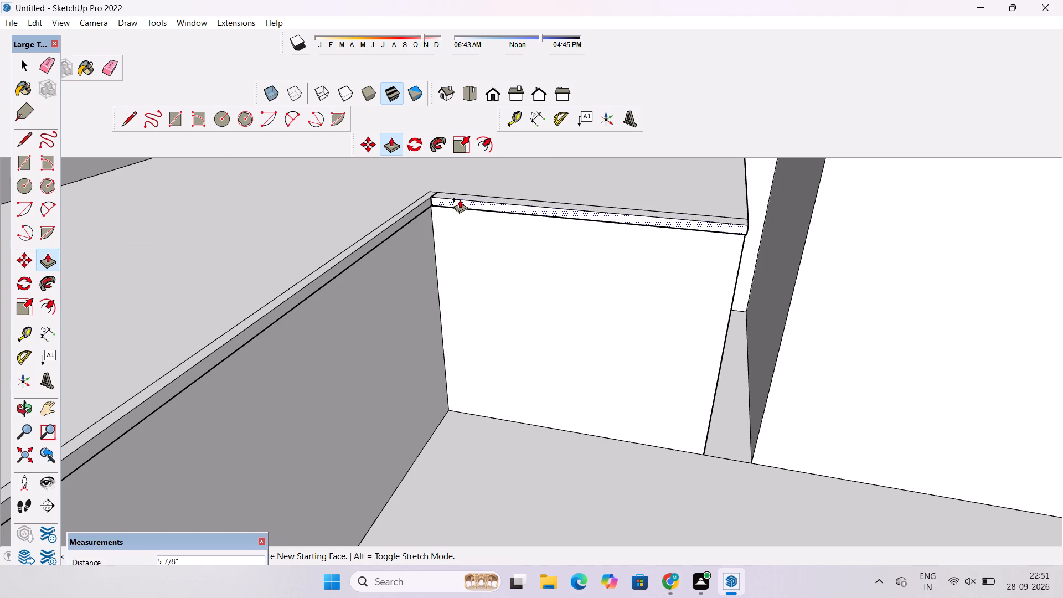
type("3\"")
key("Return")
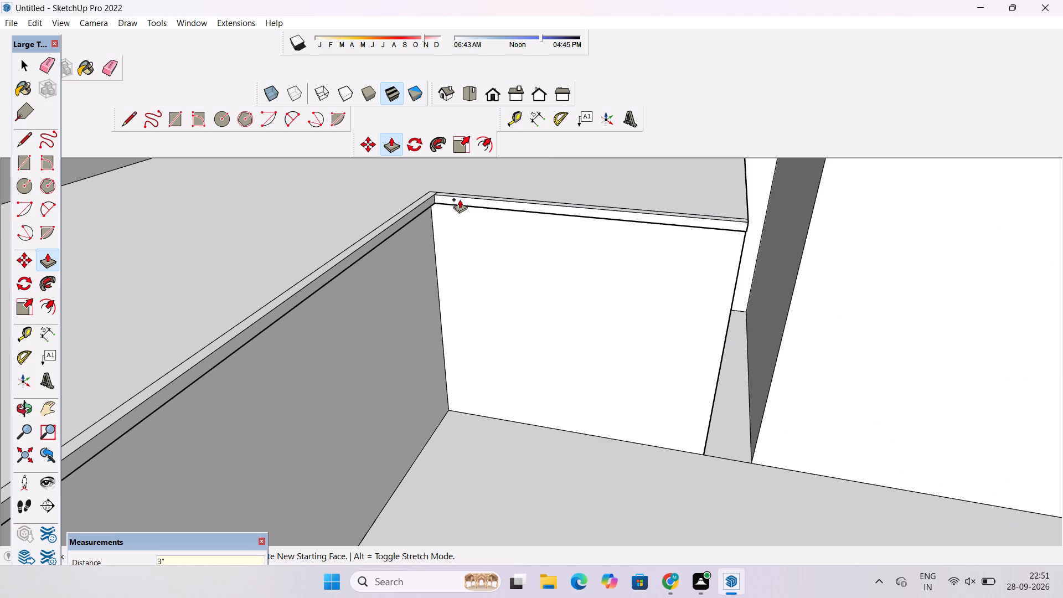
Erase the short seam line on top of the projecting edge, where its two runs meet at the counter's inner corner.
key("o")
scroll(460, 199, "down", 5)
left_click_drag(472, 194, 462, 140)
scroll(441, 208, "down", 5)
left_click_drag(432, 204, 447, 220)
left_click_drag(429, 223, 401, 192)
scroll(380, 189, "up", 4)
left_click_drag(379, 189, 379, 201)
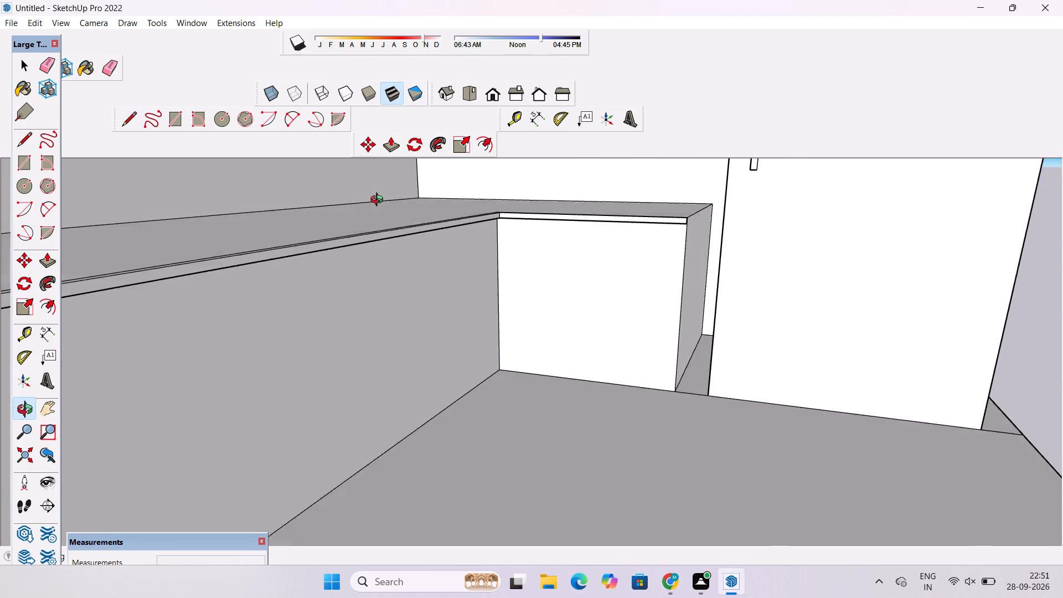
left_click_drag(379, 201, 270, 255)
left_click_drag(293, 255, 397, 291, "shift")
scroll(386, 277, "down", 4)
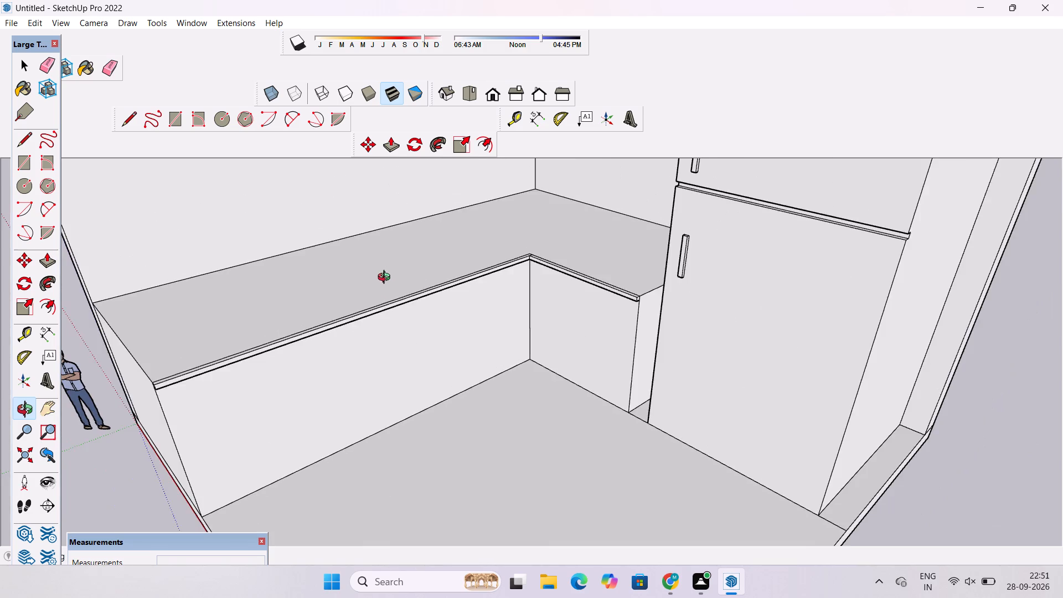
left_click_drag(417, 301, 406, 333)
scroll(469, 278, "up", 5)
left_click_drag(548, 230, 551, 276)
scroll(582, 231, "up", 5)
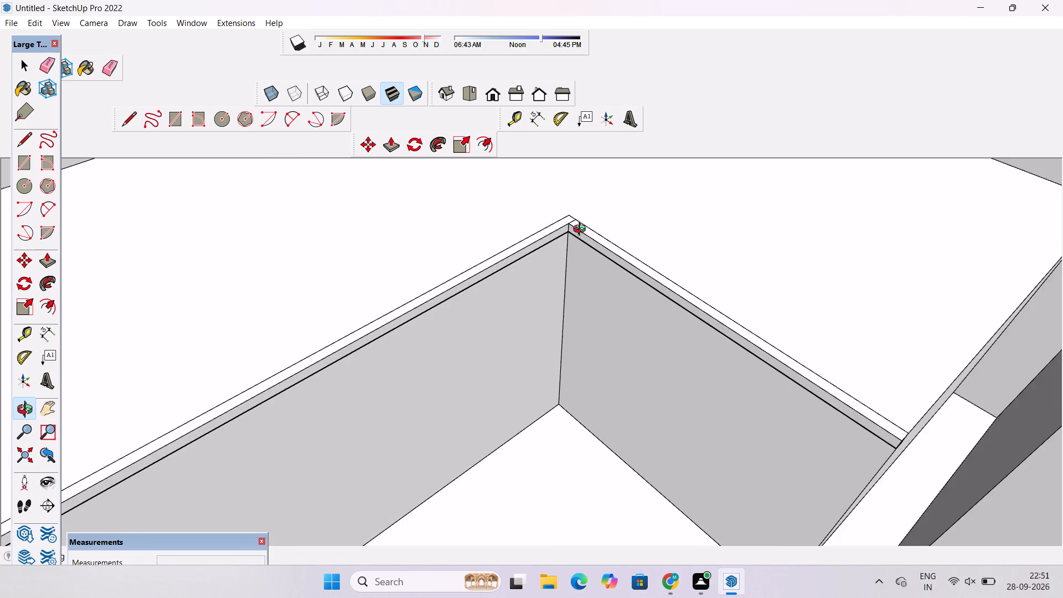
left_click_drag(582, 220, 563, 264, "shift")
scroll(561, 264, "up", 9)
left_click_drag(566, 281, 545, 272, "shift")
scroll(540, 267, "up", 2)
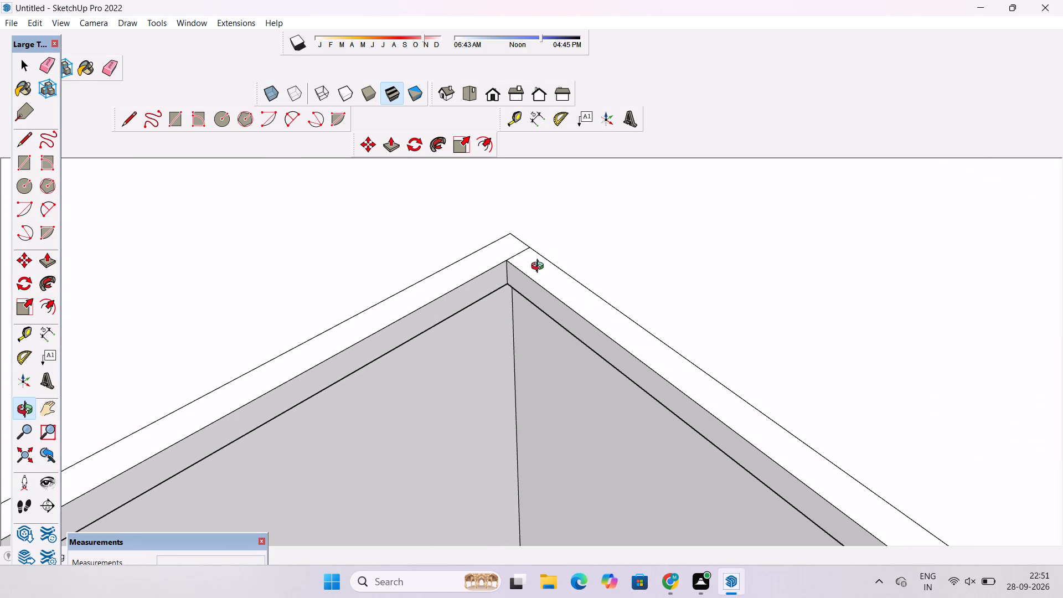
left_click_drag(540, 267, 502, 266, "shift")
key("e")
scroll(471, 256, "up", 5)
left_click_drag(475, 245, 478, 254)
scroll(478, 254, "down", 3)
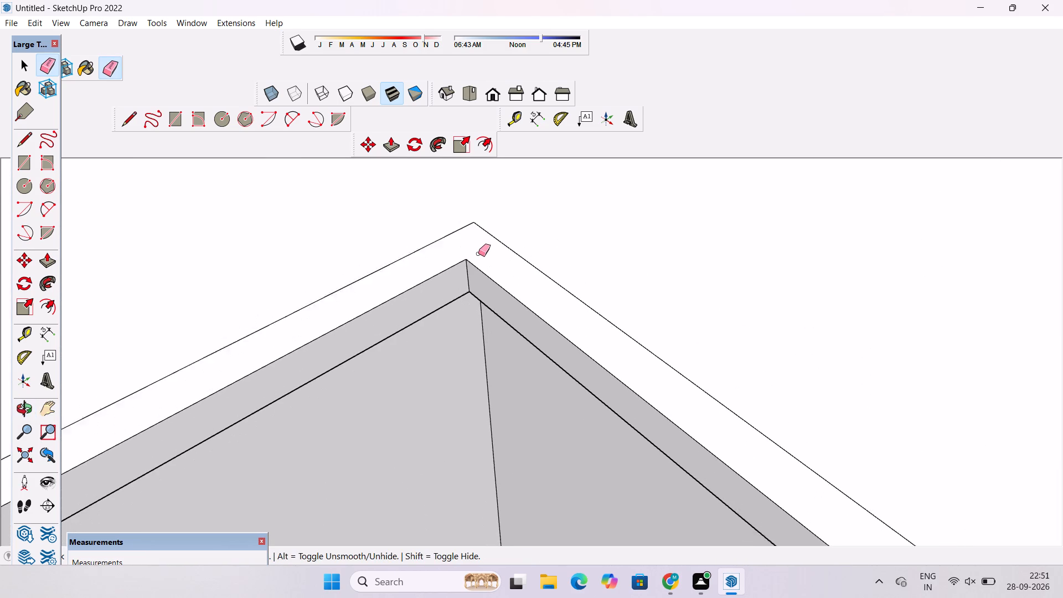
scroll(478, 254, "down", 5)
Push/Pull the L-shaped top face of the projecting counter edge up by 3".
key("space")
key("p")
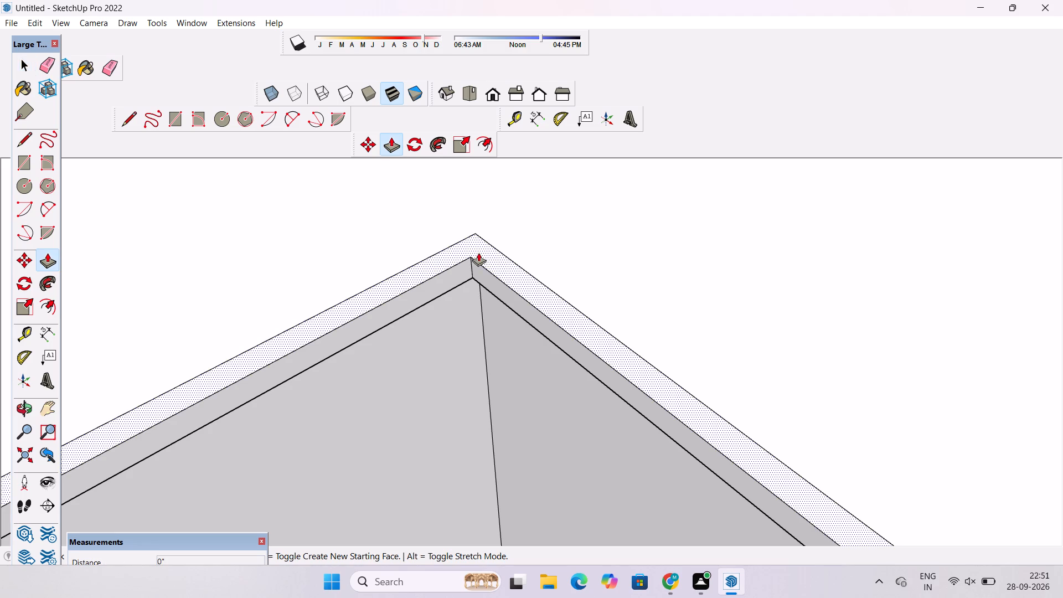
left_click(490, 255)
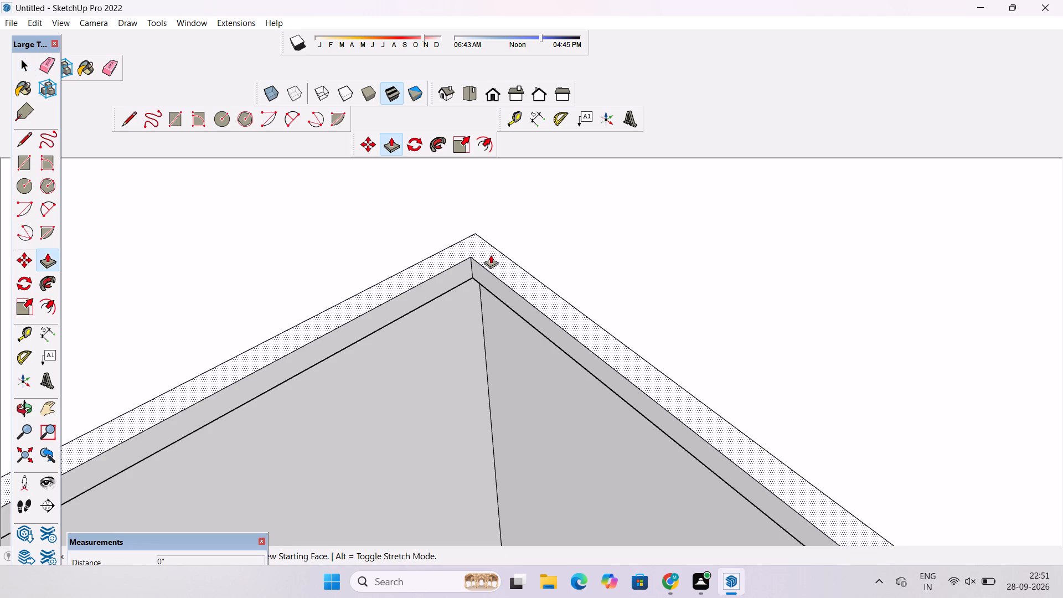
type("3\"")
key("Return")
Examine the counter's raised front edge and the room corner from several angles.
key("o")
scroll(491, 251, "down", 15)
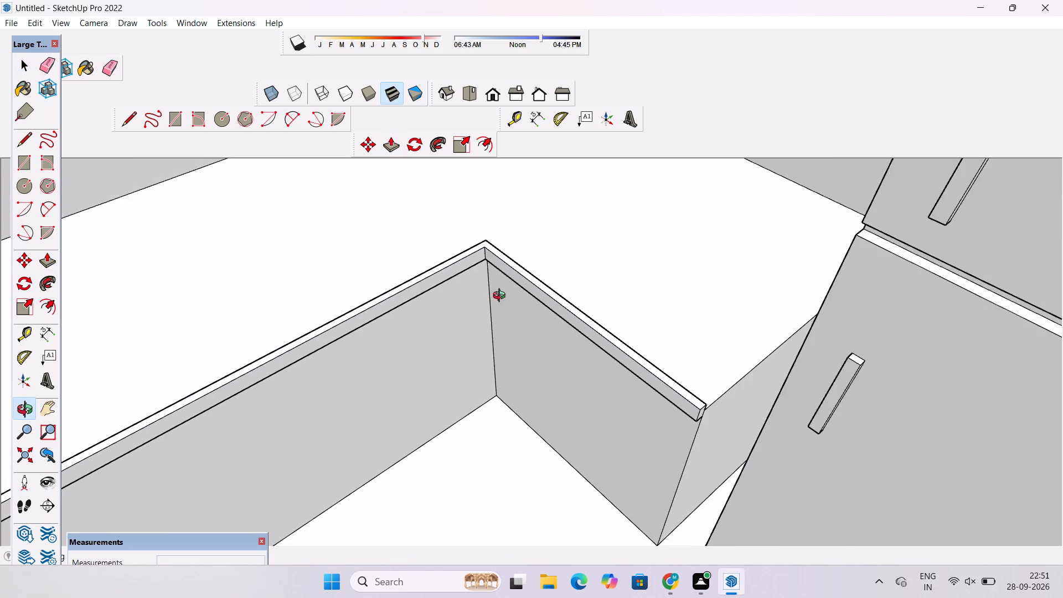
left_click_drag(502, 310, 502, 225)
scroll(503, 216, "down", 7)
left_click_drag(457, 292, 504, 174)
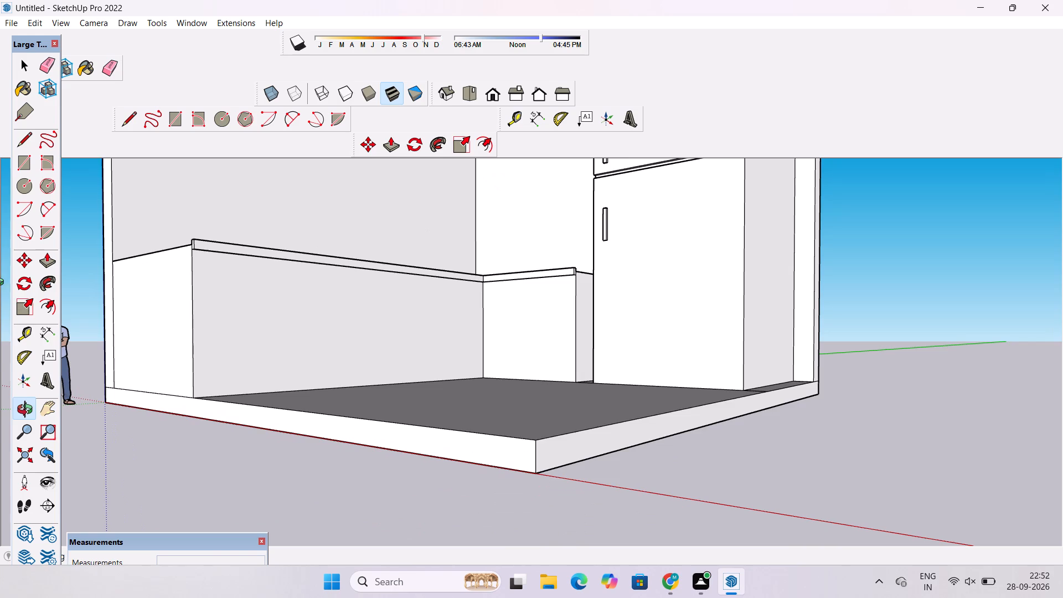
left_click_drag(121, 255, 216, 328)
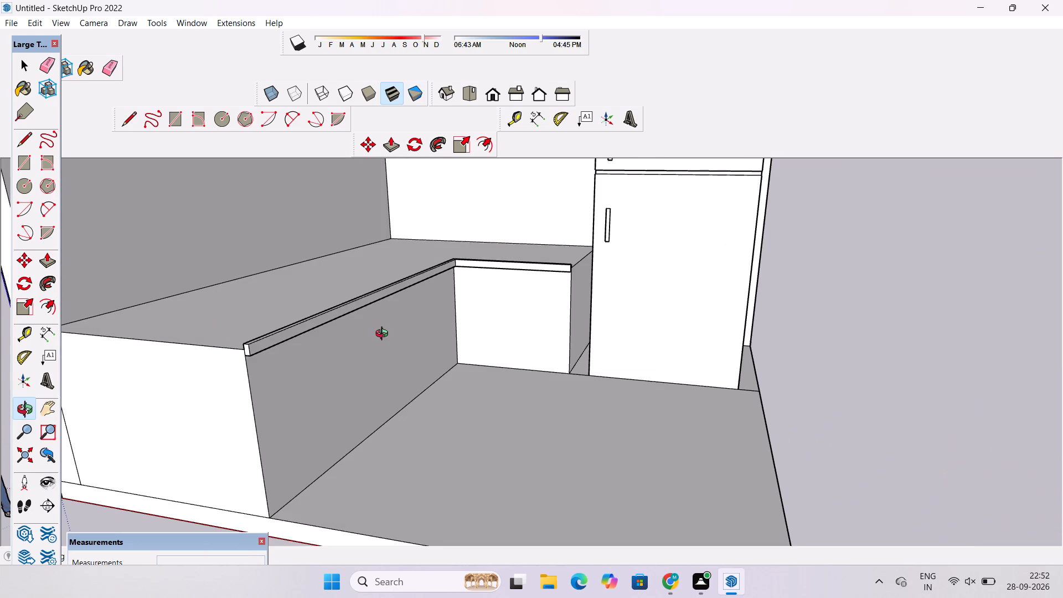
left_click_drag(384, 341, 380, 292, "shift")
scroll(380, 284, "down", 5)
left_click_drag(380, 282, 380, 329)
scroll(398, 255, "up", 4)
left_click_drag(398, 255, 399, 270, "shift")
left_click_drag(404, 280, 381, 291)
left_click(359, 291, "shift")
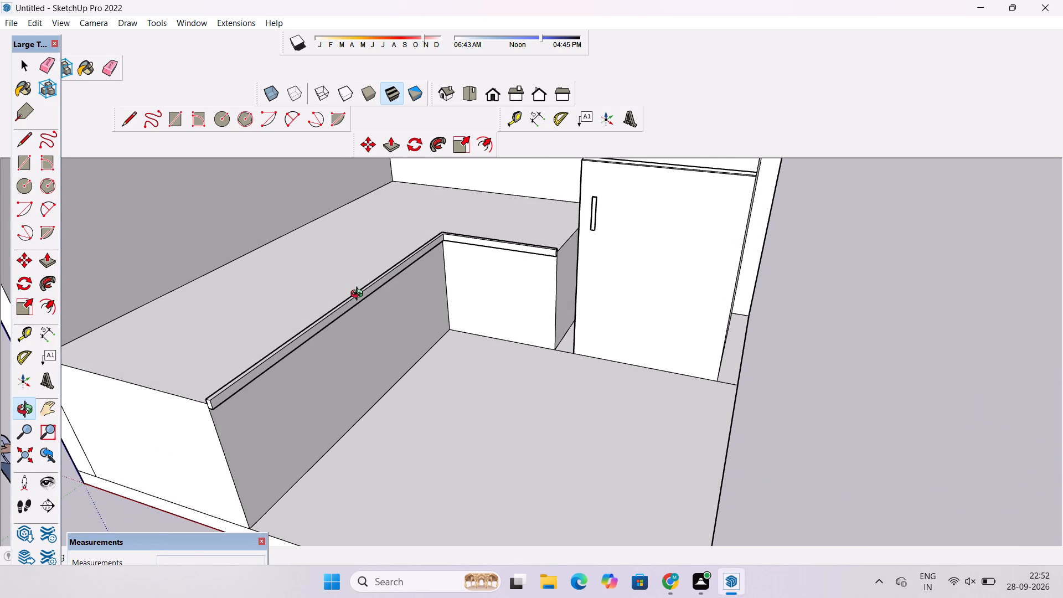
left_click_drag(365, 302, 295, 295)
left_click_drag(299, 315, 293, 286)
left_click_drag(345, 341, 281, 287)
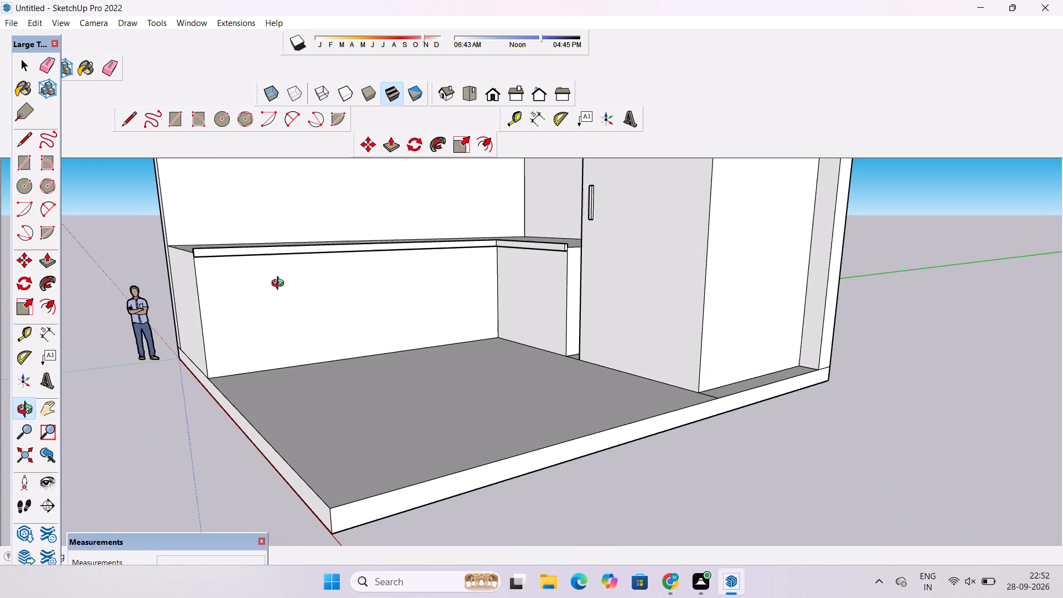
Place a vertical guide on the counter's long front face, 5' in from its outer vertical edge.
key("t")
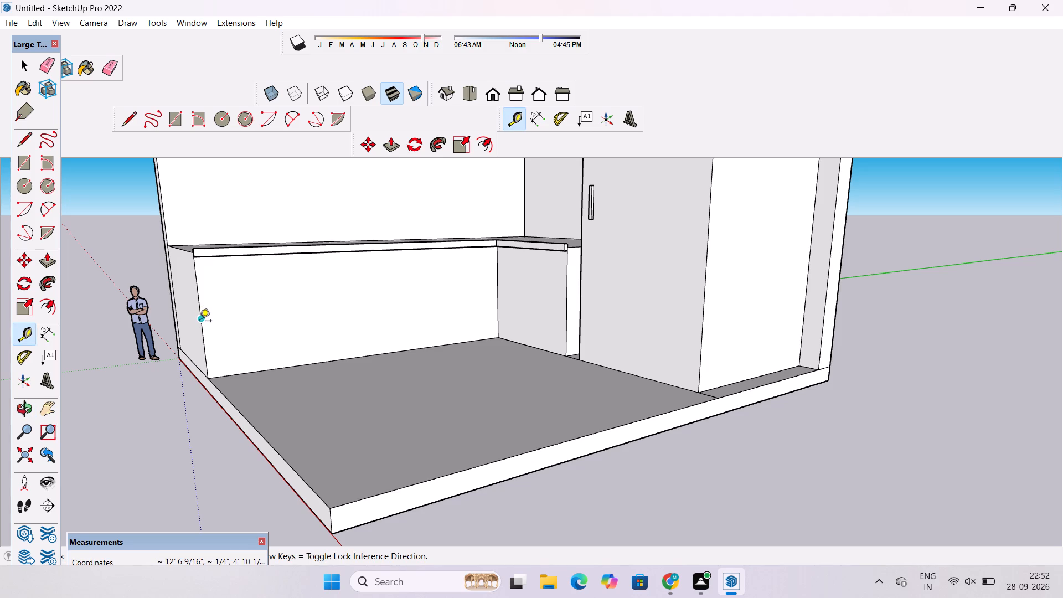
left_click(202, 320)
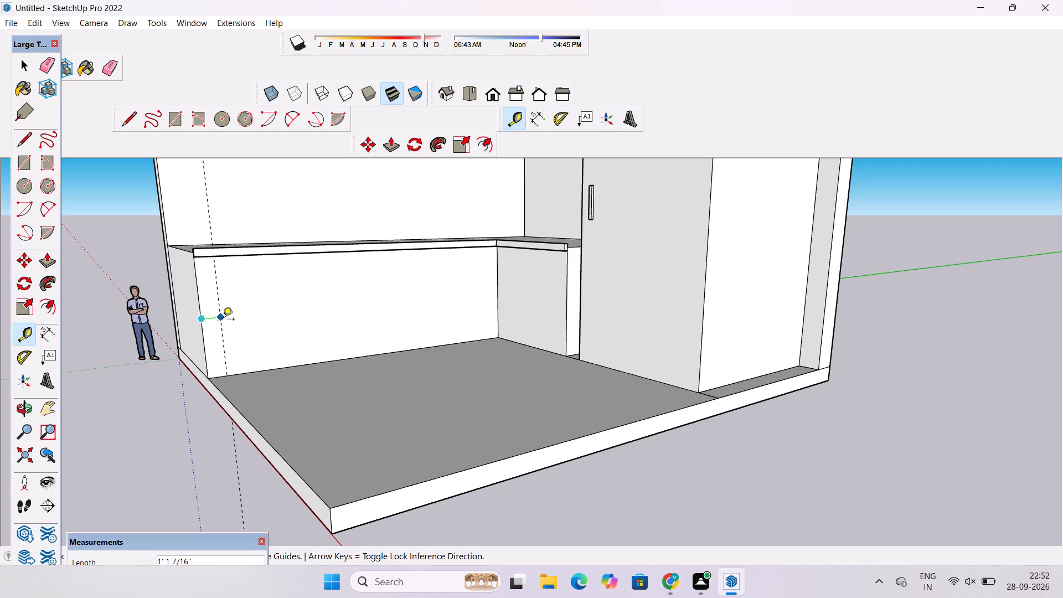
scroll(298, 301, "up", 3)
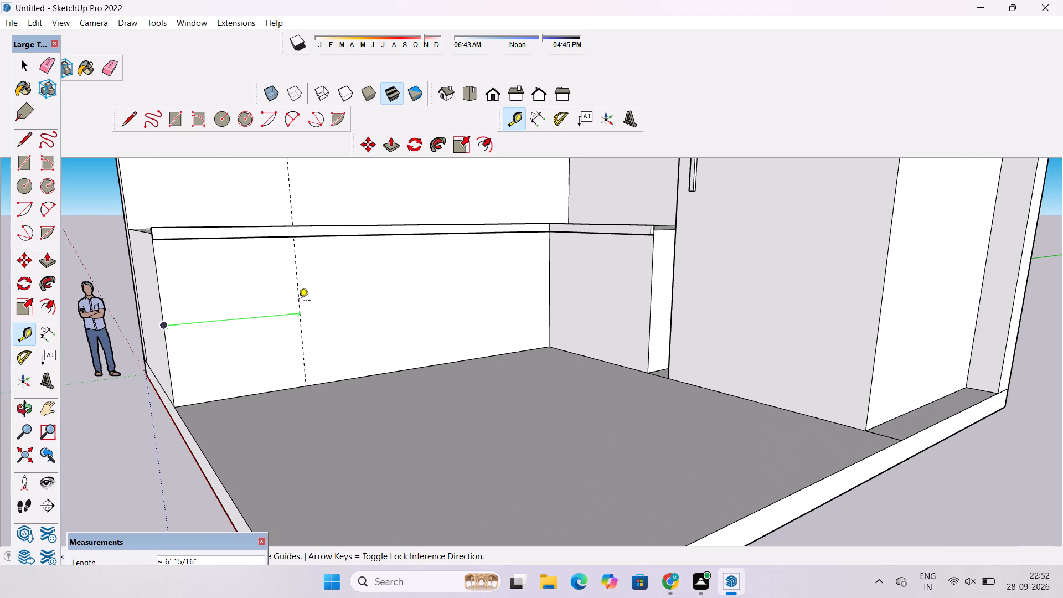
scroll(298, 301, "down", 1)
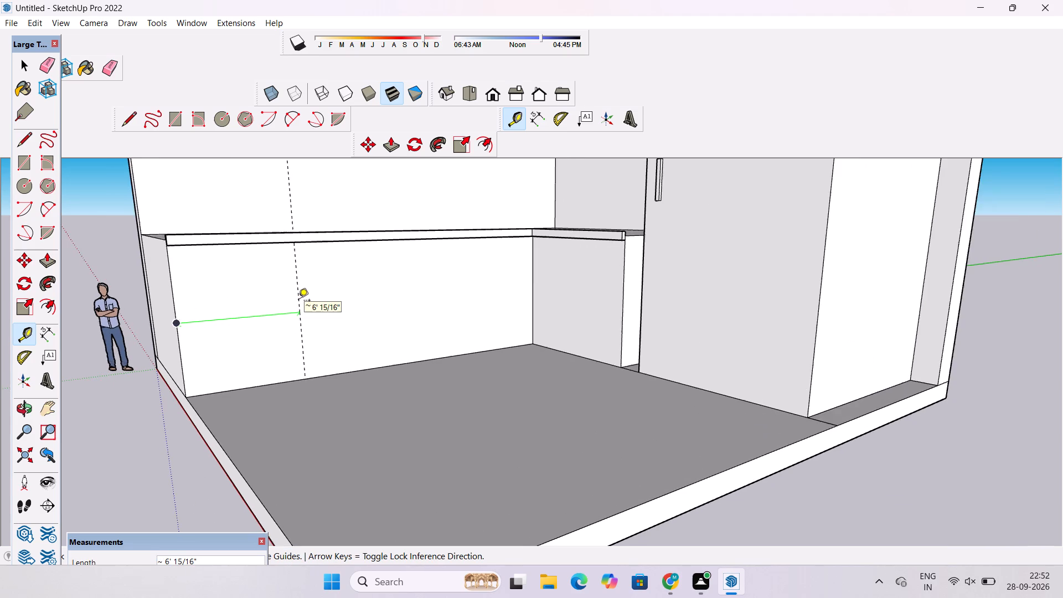
scroll(298, 301, "down", 1)
type("5'")
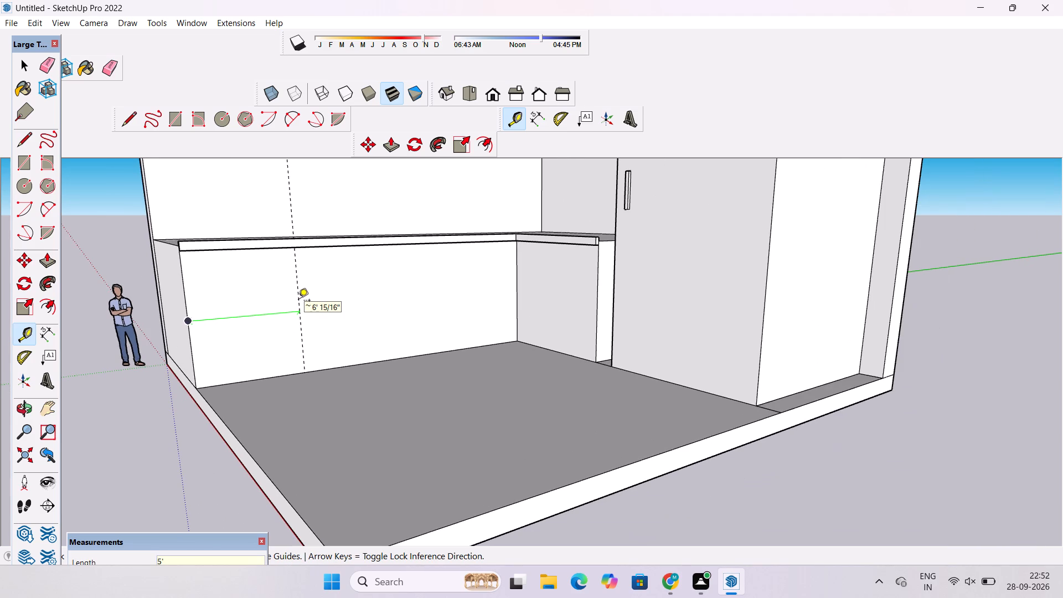
key("Return")
scroll(288, 299, "down", 3)
scroll(286, 302, "up", 3)
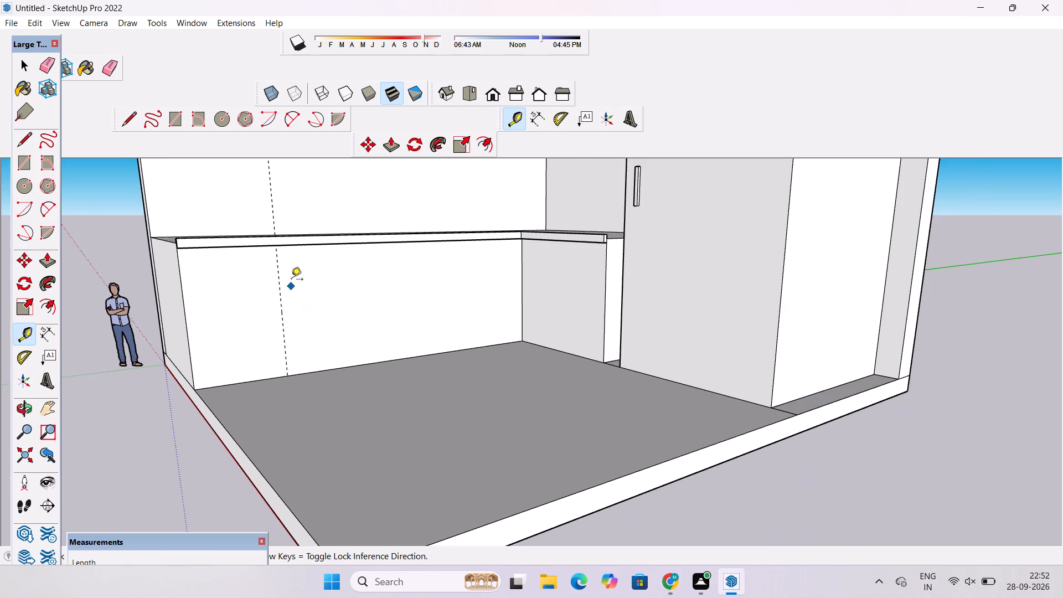
Place a second vertical guide on the long front face, 3' beyond the first guide toward the inner corner.
left_click(280, 271)
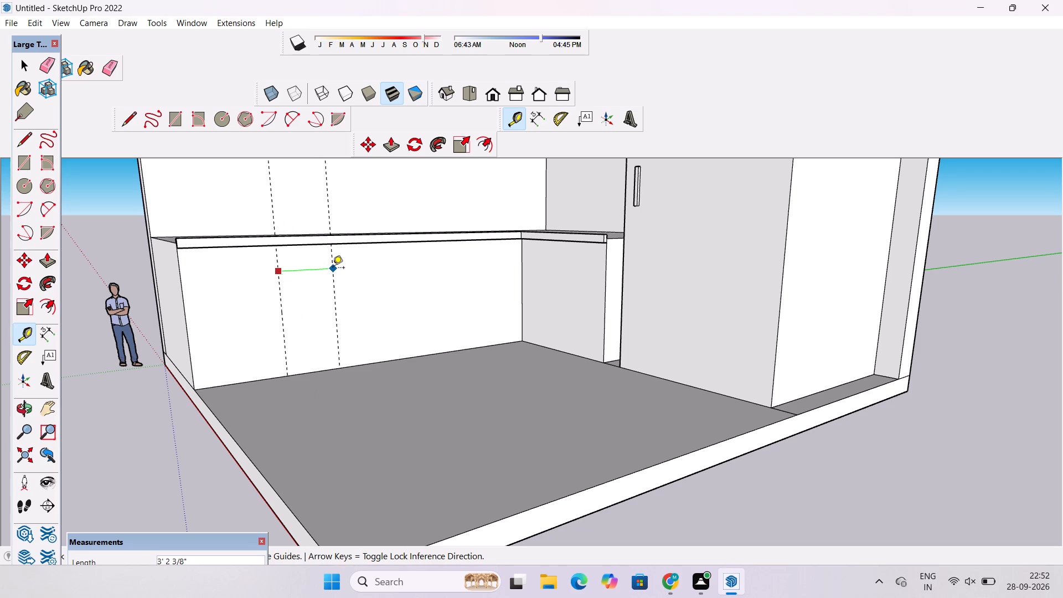
type("3'")
key("Return")
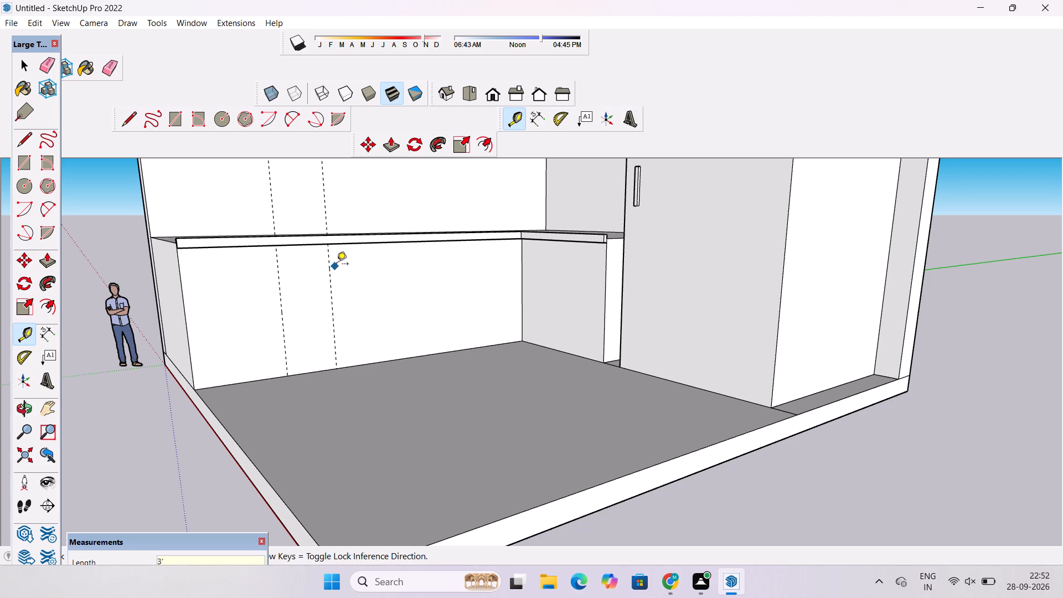
Place a third vertical guide on the long front face, 5' beyond the second guide toward the inner corner.
left_click(334, 320)
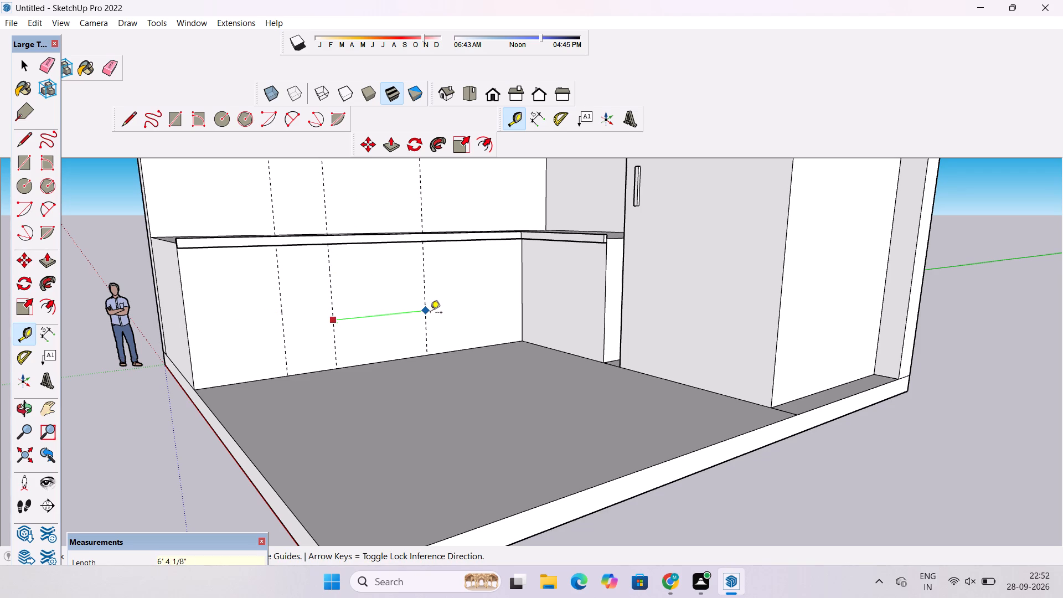
type("5'")
key("Return")
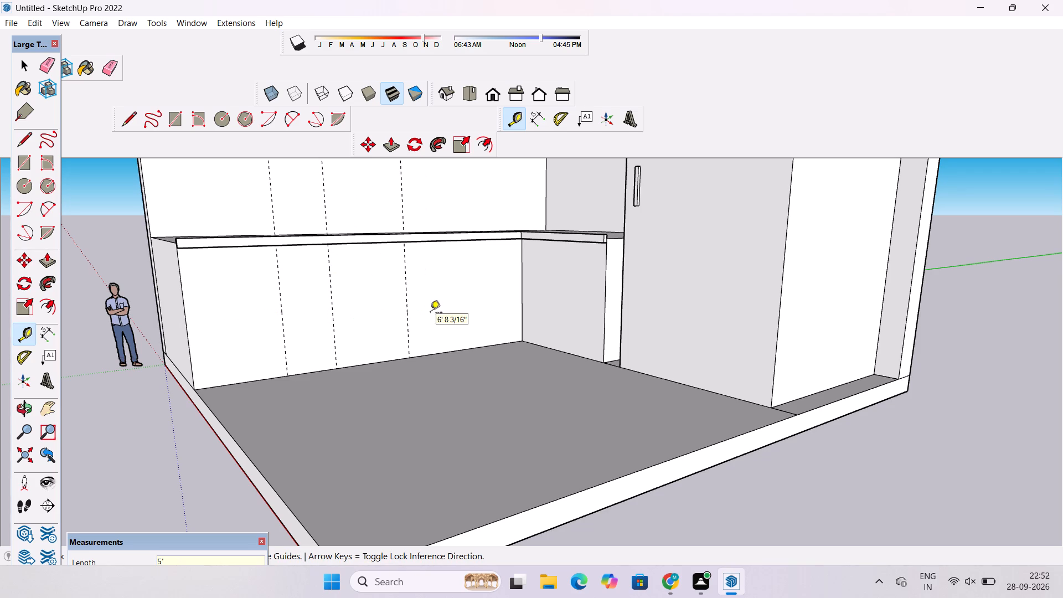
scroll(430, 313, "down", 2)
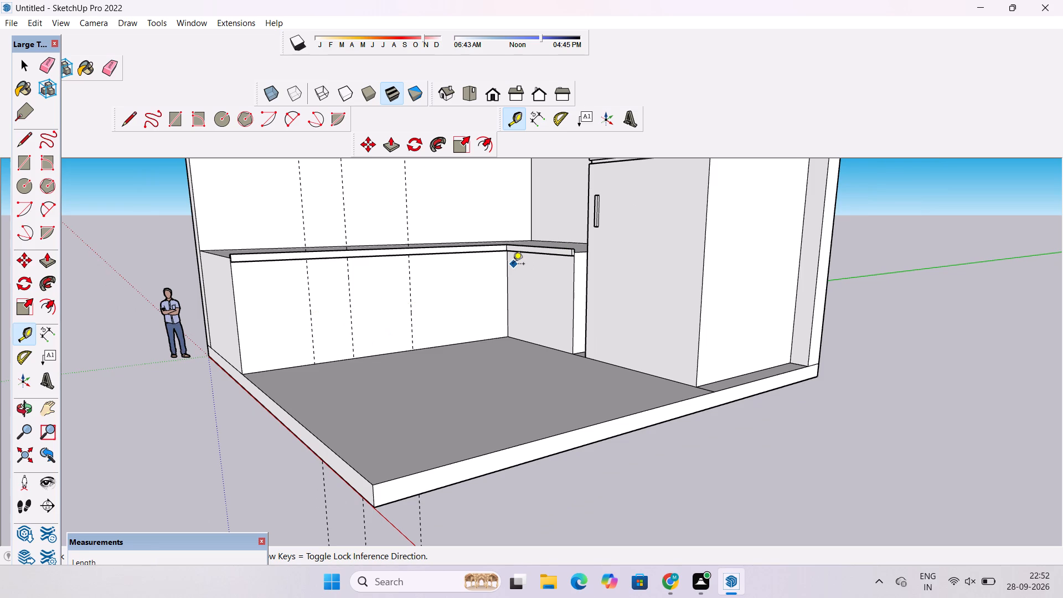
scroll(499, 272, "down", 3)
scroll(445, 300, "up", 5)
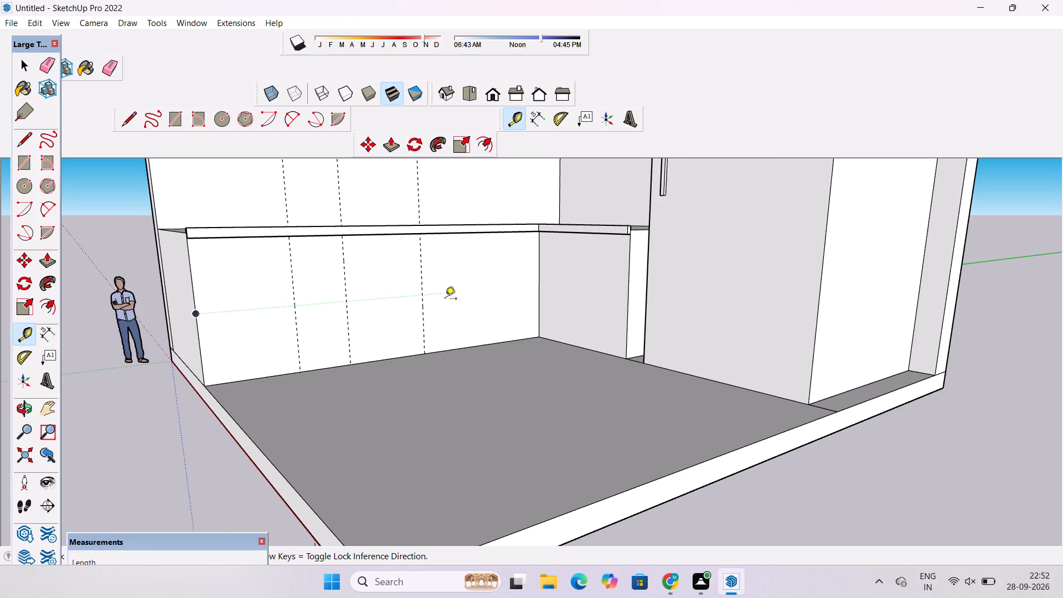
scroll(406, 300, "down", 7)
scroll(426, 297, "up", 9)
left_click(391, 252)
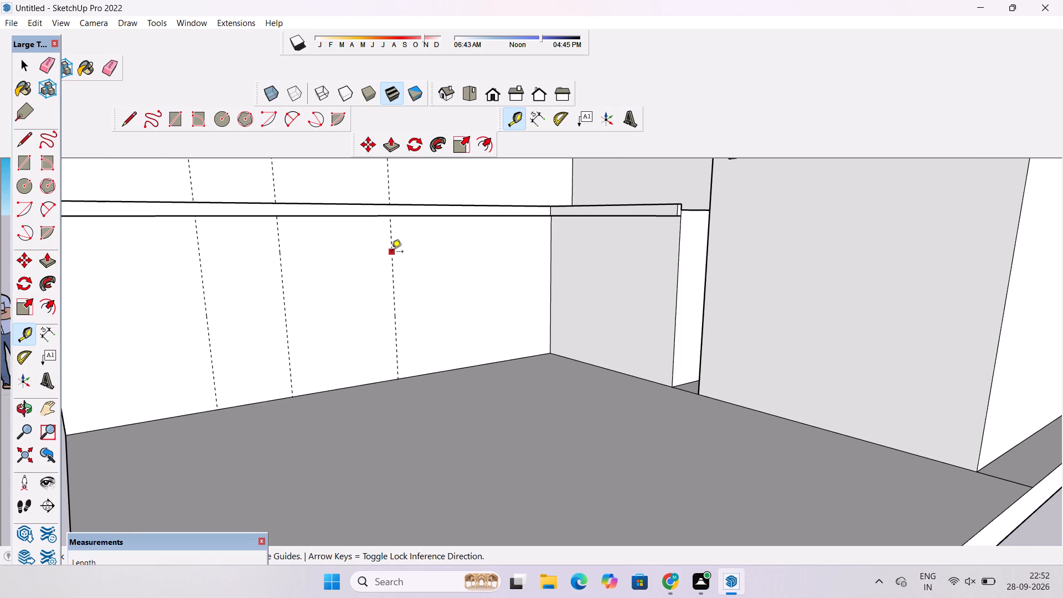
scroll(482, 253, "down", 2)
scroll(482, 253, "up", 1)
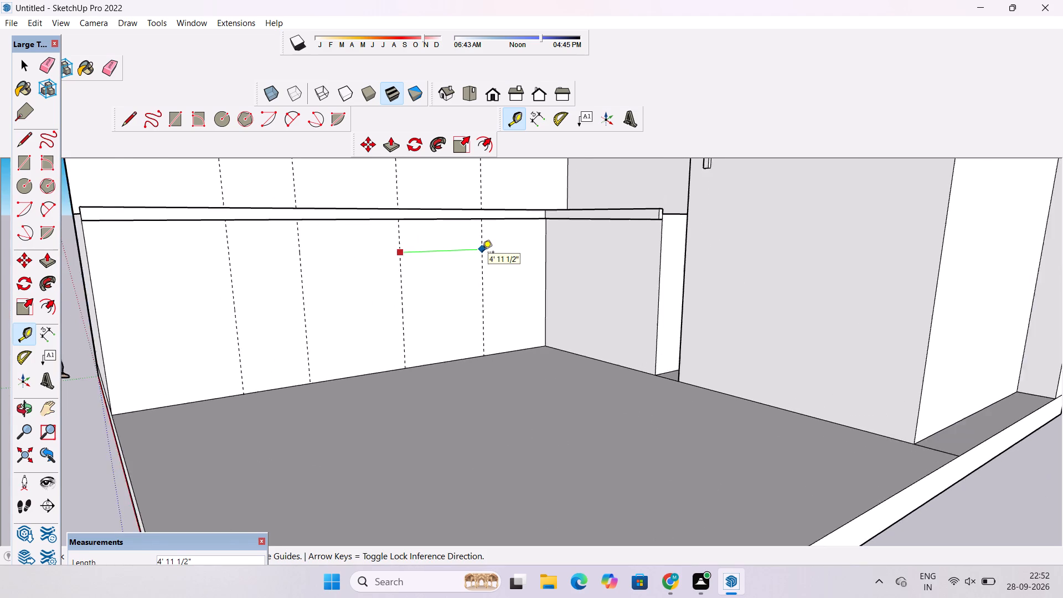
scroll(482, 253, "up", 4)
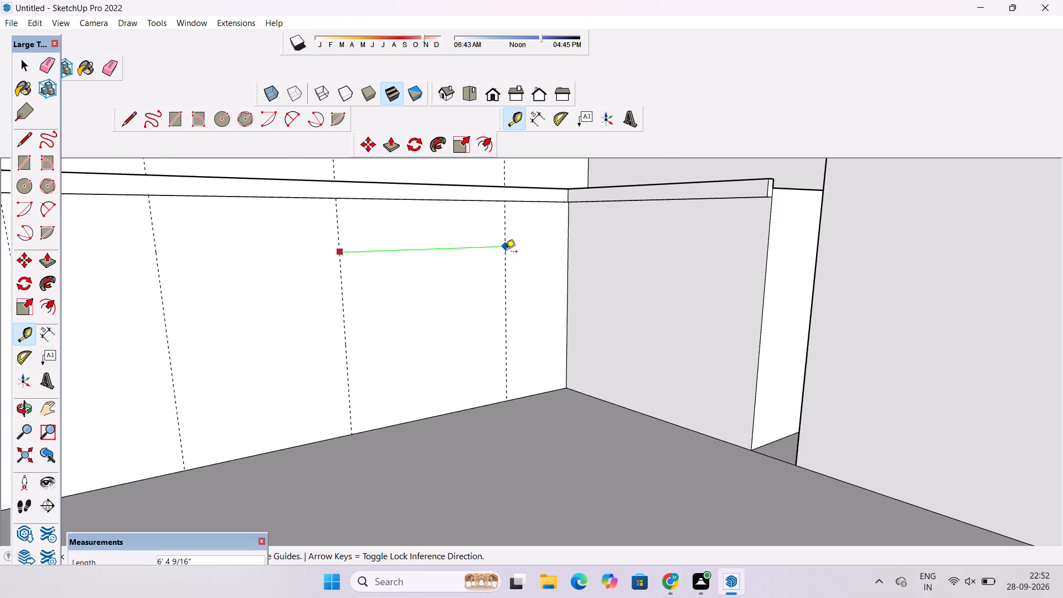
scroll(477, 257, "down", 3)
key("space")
Place a vertical guide near the middle of the counter's short front face, measured from the inner corner edge.
type("t")
scroll(477, 257, "down", 4)
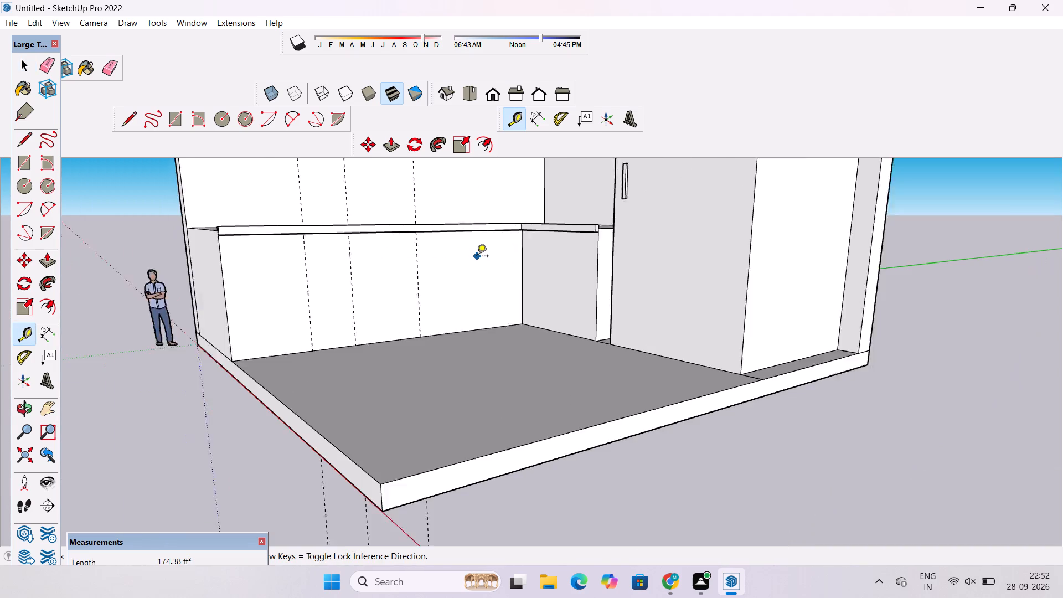
scroll(477, 257, "down", 2)
scroll(479, 260, "up", 4)
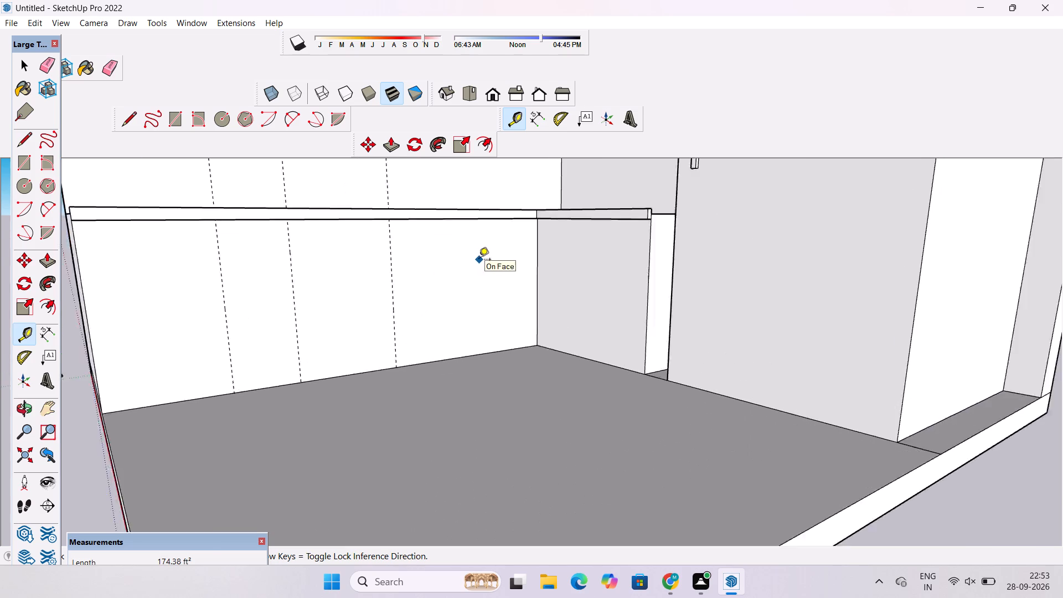
scroll(479, 260, "up", 2)
scroll(523, 243, "up", 4)
left_click(563, 287)
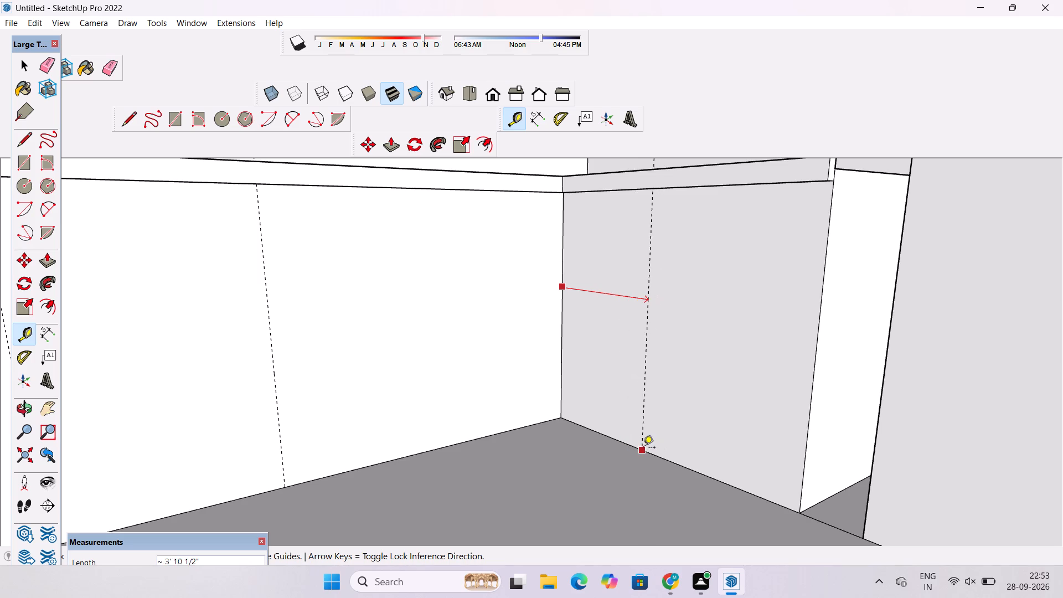
left_click(658, 455)
key("space")
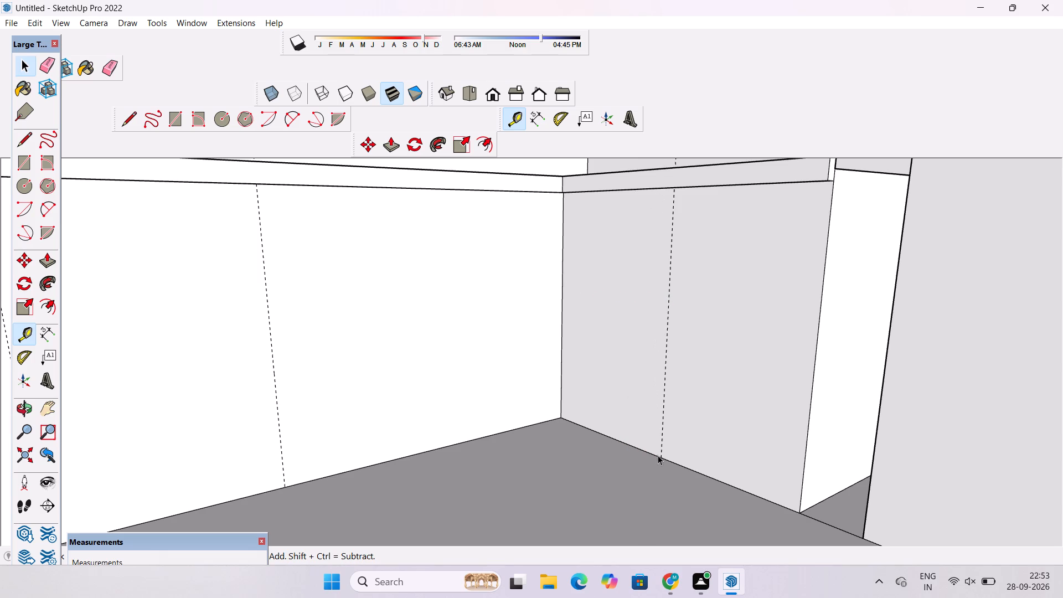
Examine the counter's long and short front faces and their vertical guides from several angles.
key("o")
scroll(658, 455, "down", 7)
left_click_drag(669, 461, 584, 420)
left_click_drag(584, 420, 619, 408, "shift")
left_click_drag(590, 406, 565, 400)
left_click_drag(559, 403, 522, 329)
left_click_drag(524, 330, 537, 397)
left_click_drag(521, 369, 610, 459, "shift")
scroll(594, 362, "down", 4)
left_click_drag(594, 362, 623, 455, "shift")
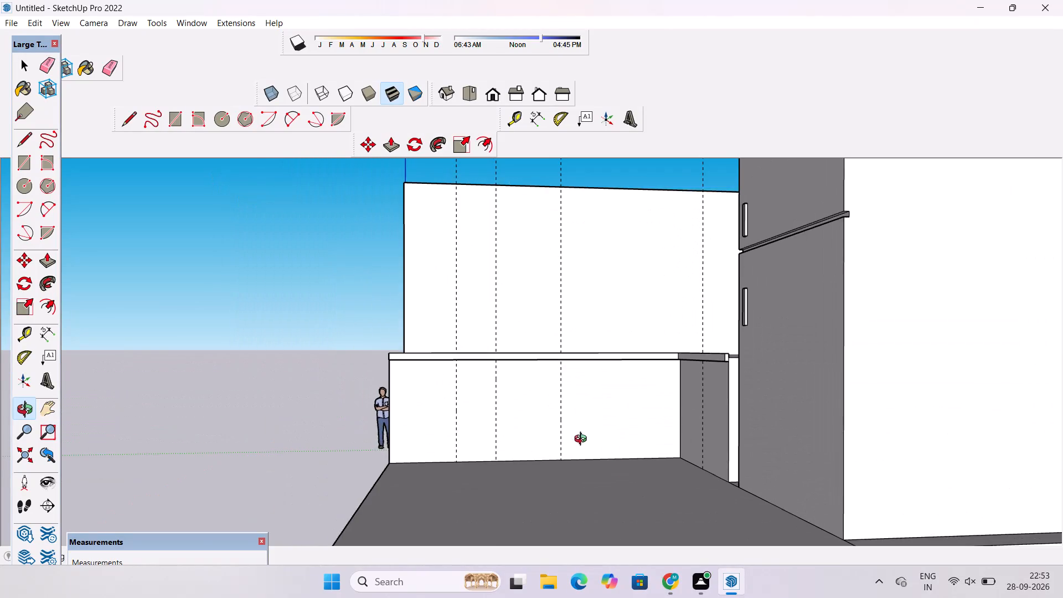
scroll(564, 424, "up", 5)
left_click_drag(564, 424, 573, 405, "shift")
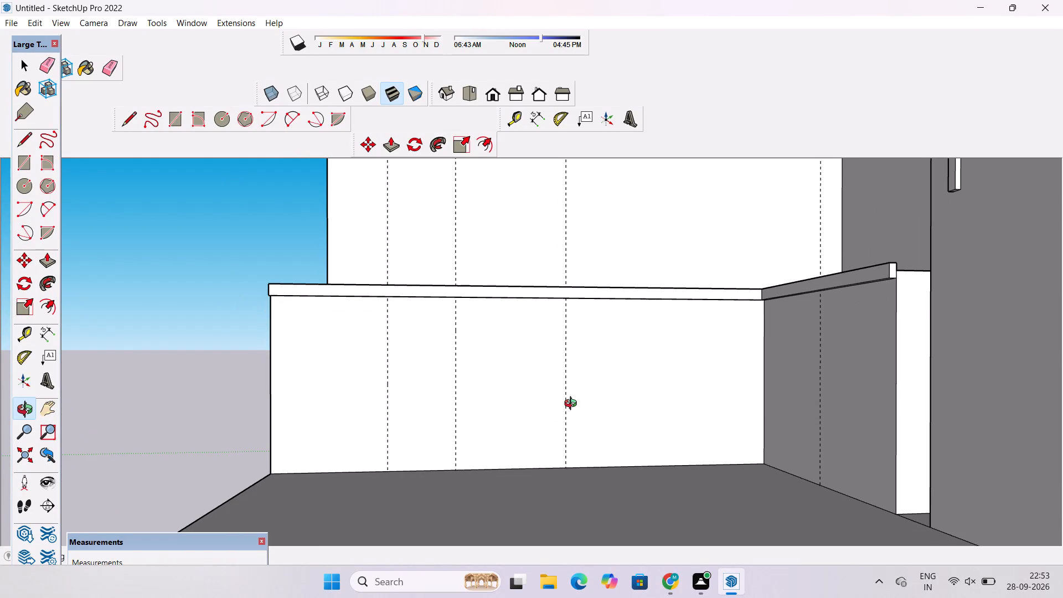
scroll(573, 405, "down", 3)
left_click_drag(605, 395, 617, 419)
left_click_drag(617, 419, 560, 404)
scroll(541, 404, "up", 2)
left_click_drag(575, 408, 572, 374)
scroll(572, 370, "up", 2)
left_click_drag(572, 373, 579, 355)
left_click_drag(579, 355, 581, 371, "shift")
left_click_drag(581, 371, 581, 365)
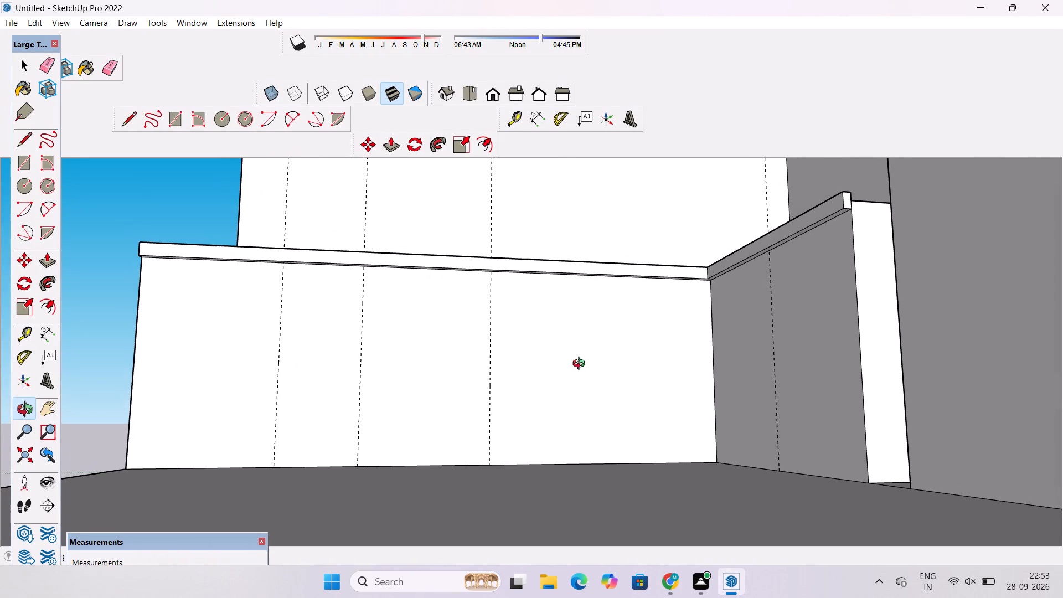
left_click_drag(581, 365, 581, 357)
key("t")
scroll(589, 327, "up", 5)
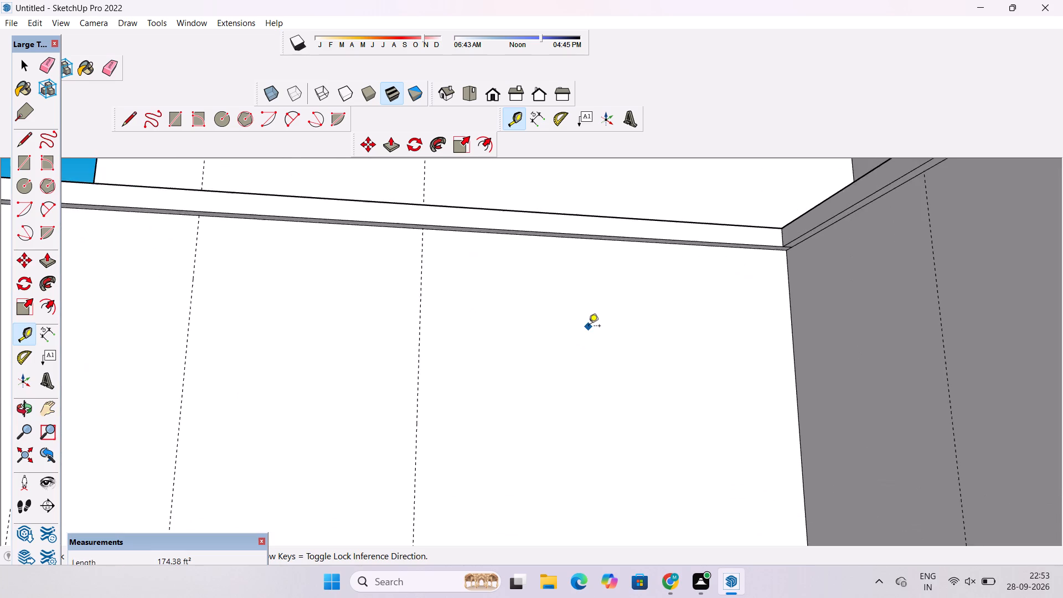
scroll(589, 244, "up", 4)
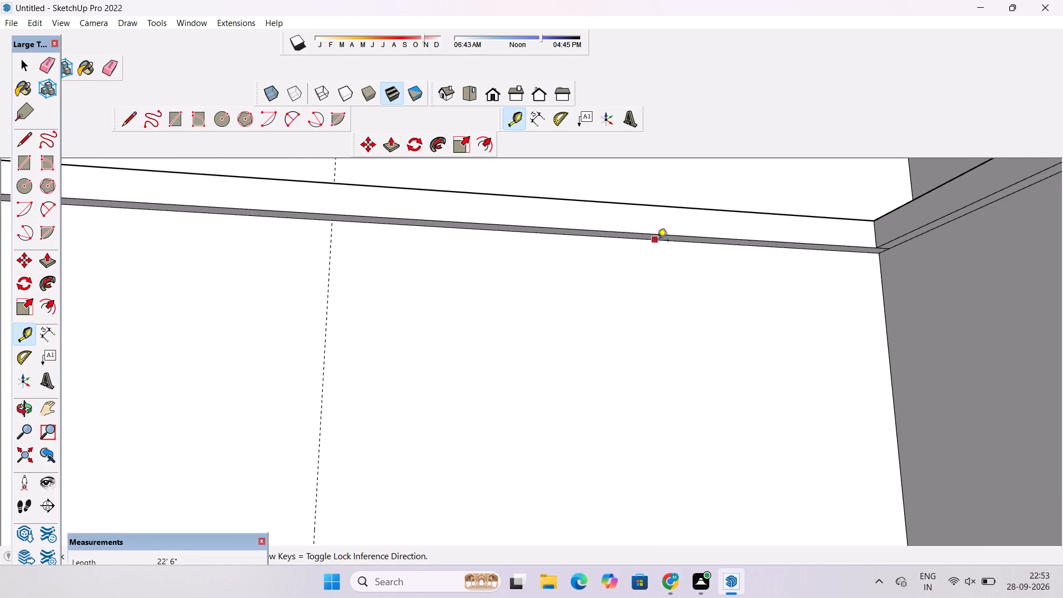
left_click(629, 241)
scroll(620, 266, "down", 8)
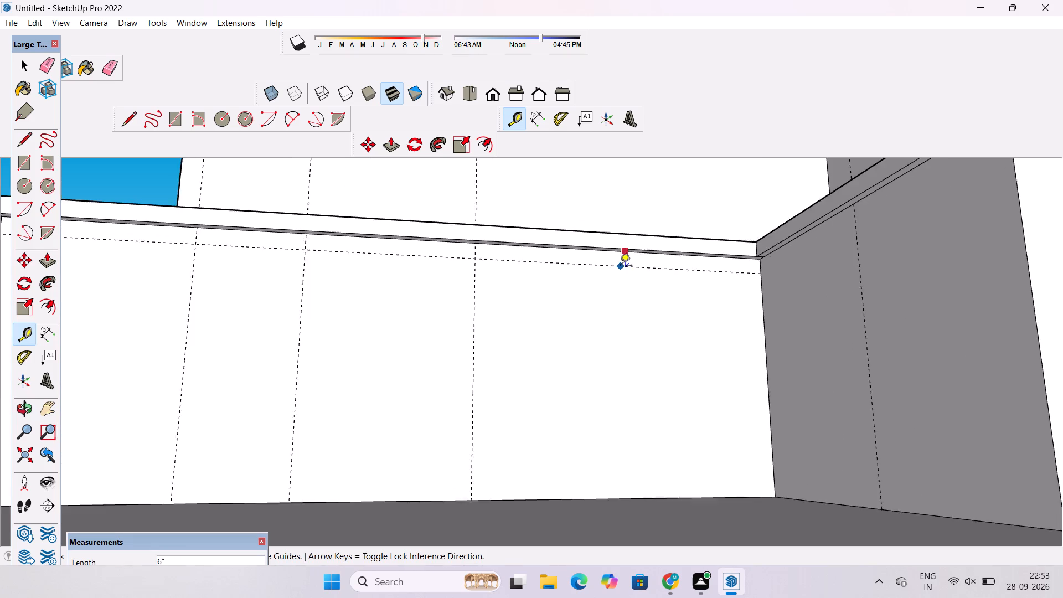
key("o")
Place a horizontal guide across the counter's long front face, 3' 10 1/2" below the face's upper edge.
left_click_drag(619, 306, 623, 360)
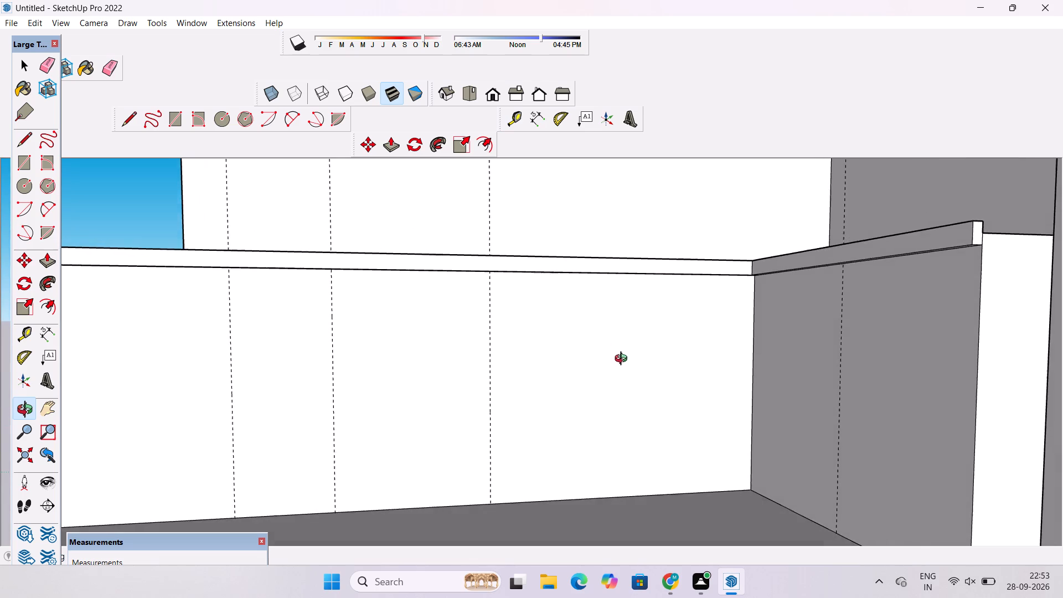
left_click_drag(623, 360, 623, 360)
left_click_drag(623, 360, 613, 324)
left_click_drag(613, 326, 614, 347)
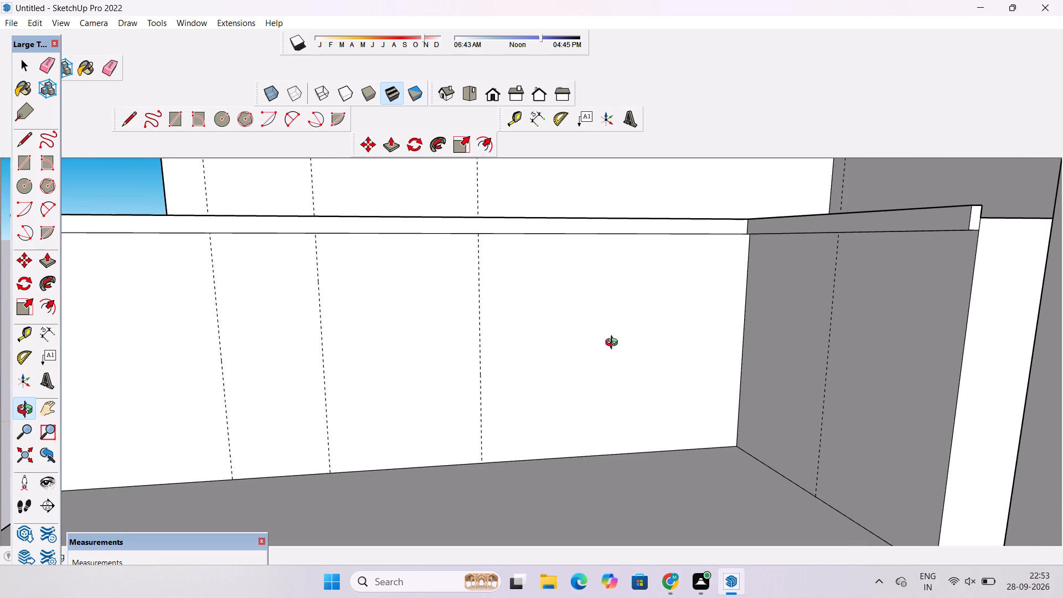
key("t")
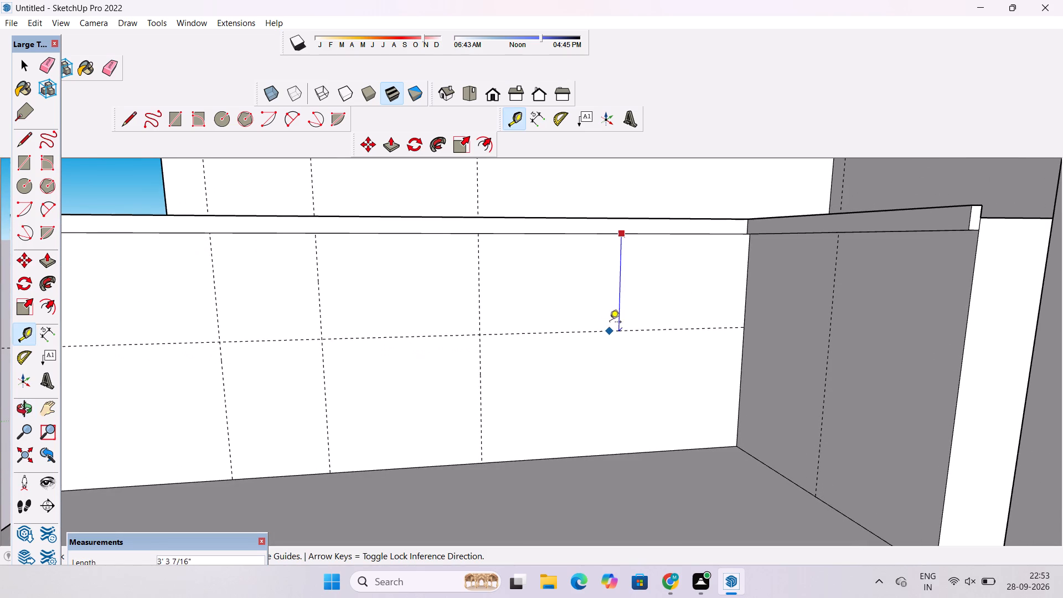
scroll(609, 319, "down", 3)
scroll(609, 311, "up", 2)
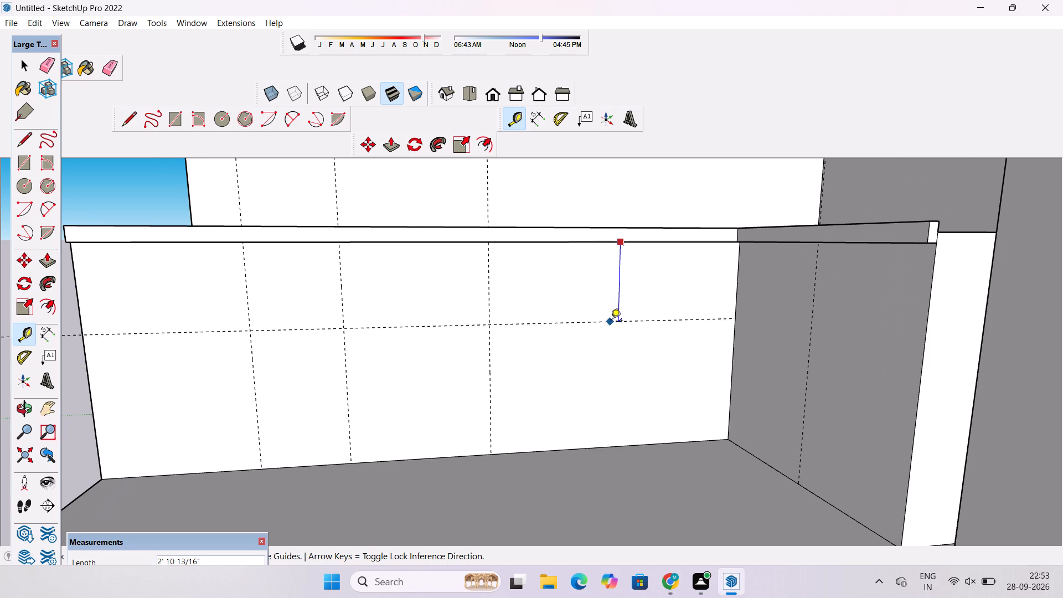
left_click(622, 350)
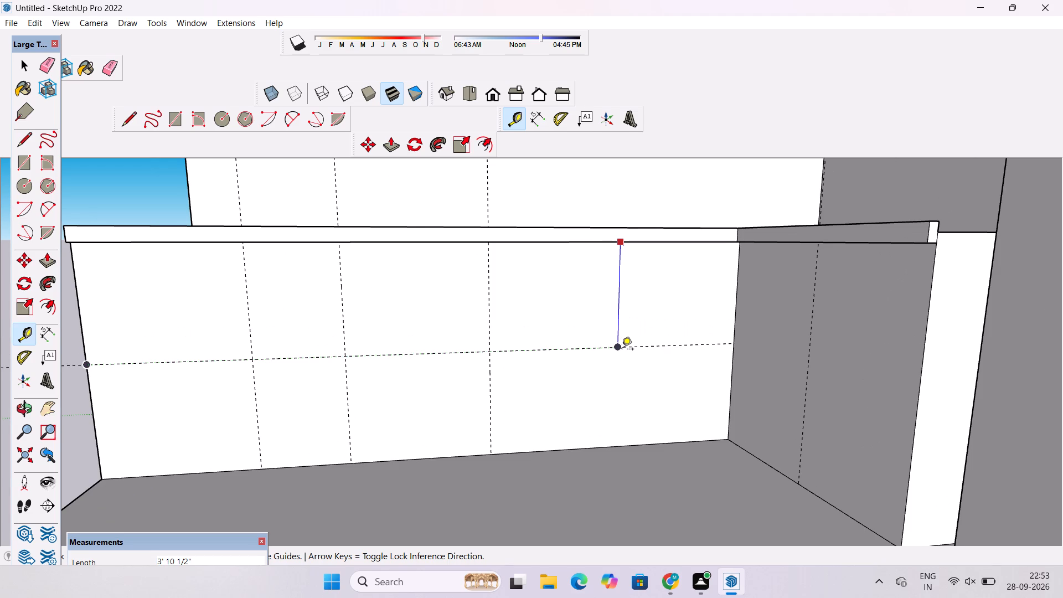
key("space")
Draw a 7' 9" vertical line along the first guide nearest the outer end, from the floor up to the counter edge.
scroll(622, 350, "down", 2)
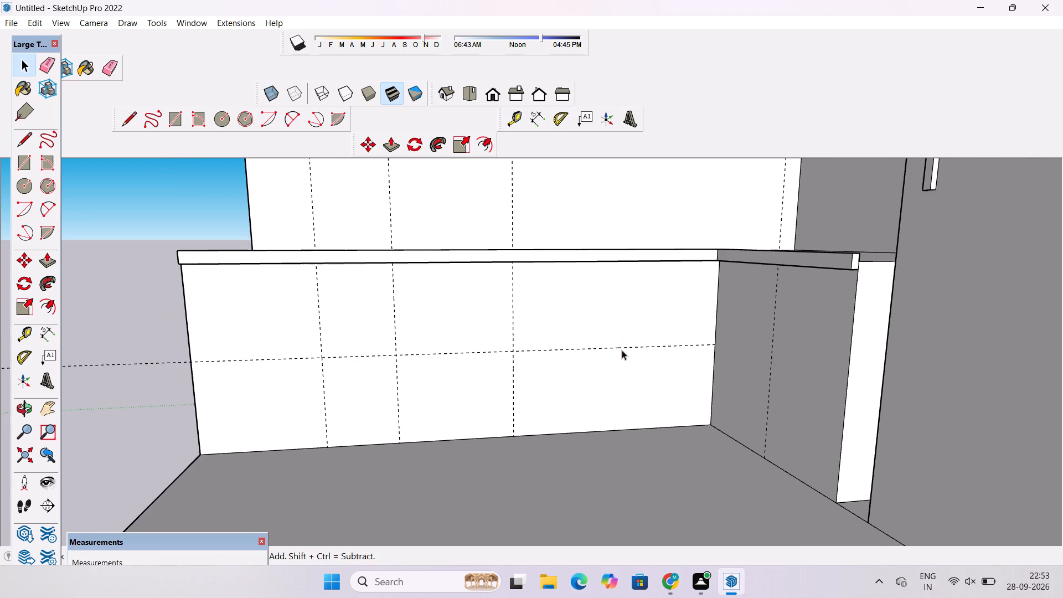
key("l")
scroll(333, 444, "up", 3)
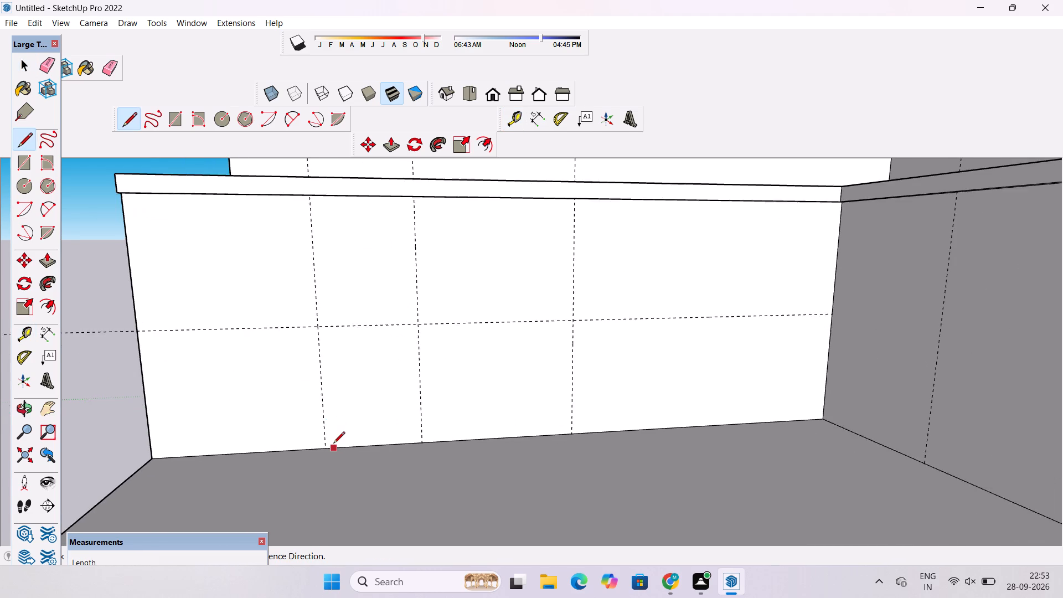
scroll(333, 444, "up", 1)
left_click(322, 450)
scroll(322, 419, "down", 2)
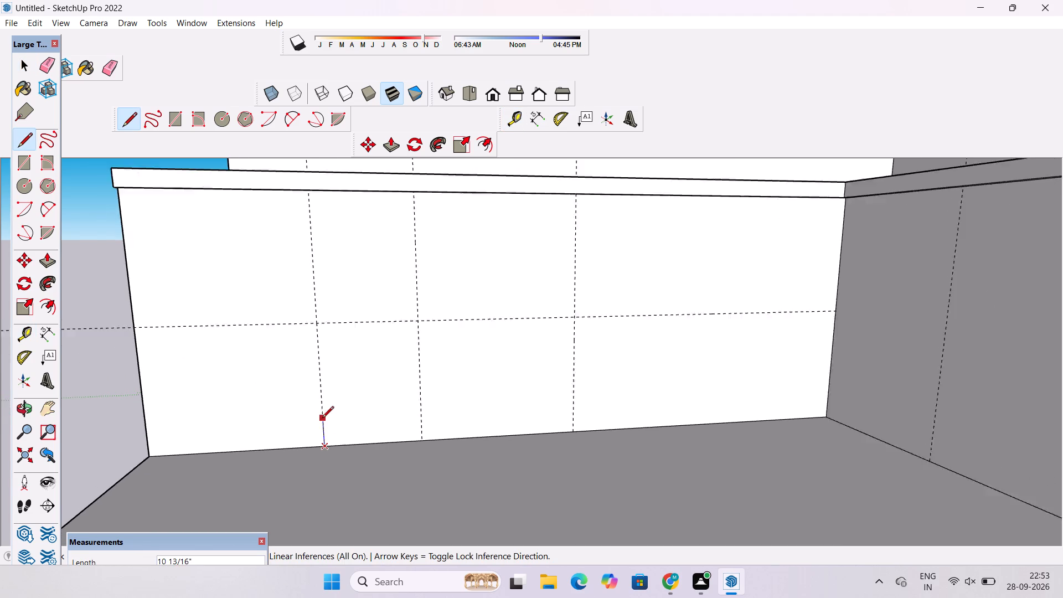
scroll(322, 419, "down", 4)
scroll(310, 289, "up", 20)
scroll(310, 289, "up", 1)
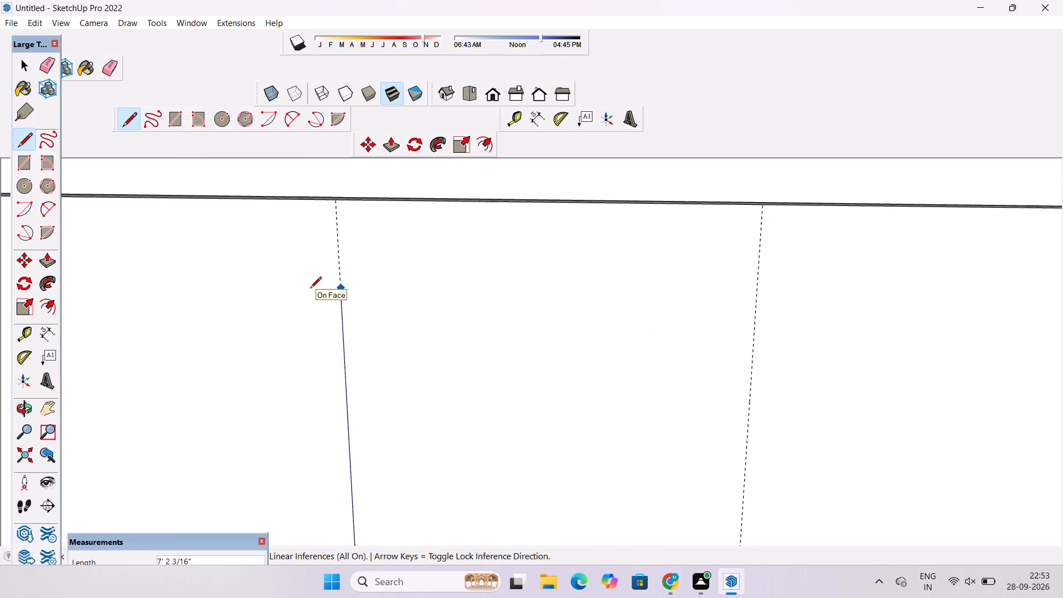
scroll(331, 214, "up", 3)
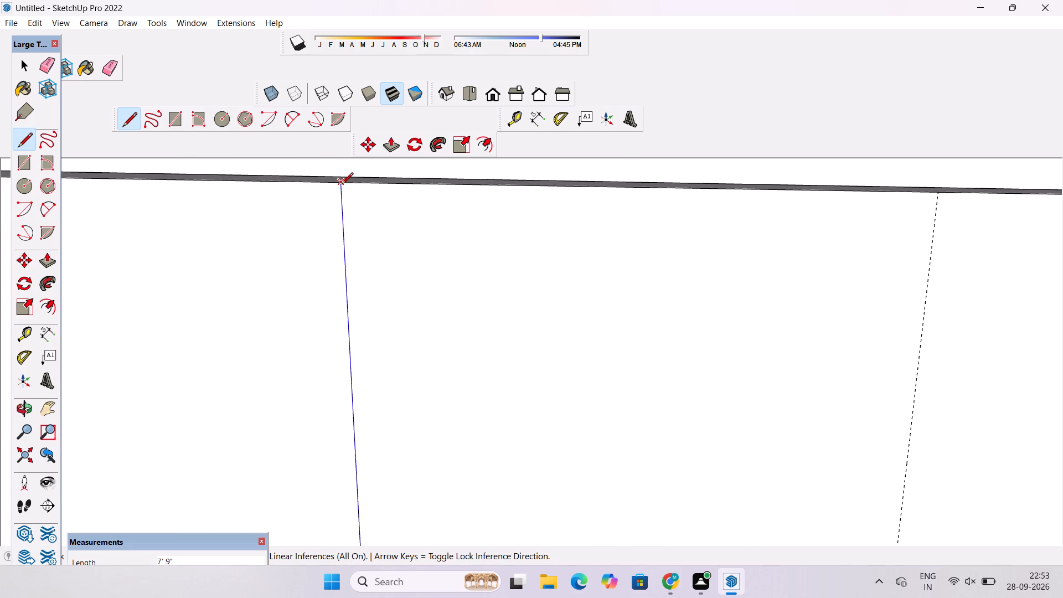
left_click(342, 185)
Draw a 7' 9" vertical line along the second guide on the long front face, from the counter edge down to the floor.
scroll(270, 224, "down", 9)
scroll(589, 218, "up", 4)
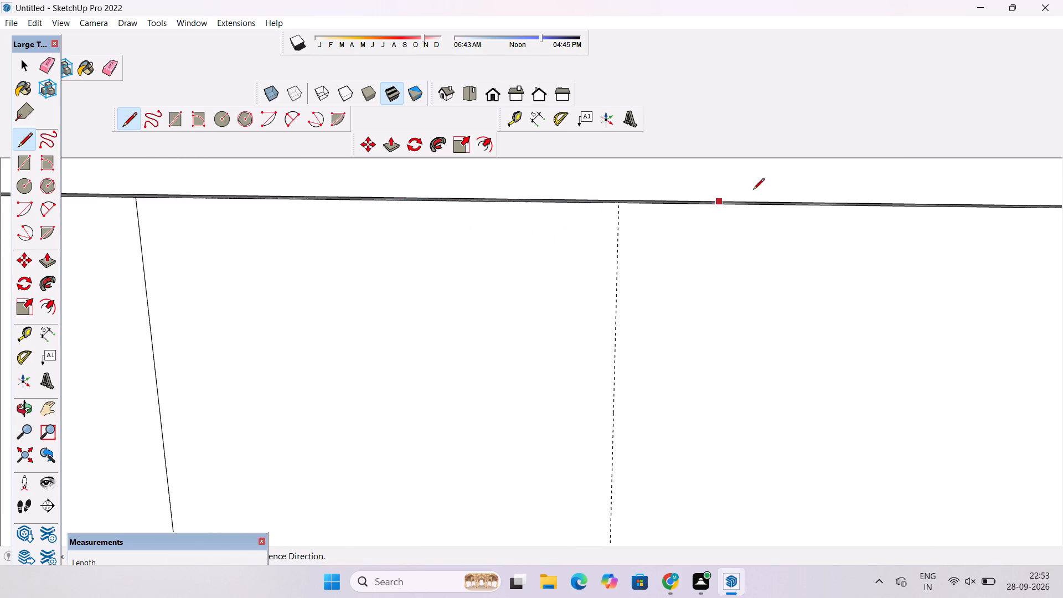
scroll(753, 190, "up", 5)
scroll(532, 242, "up", 7)
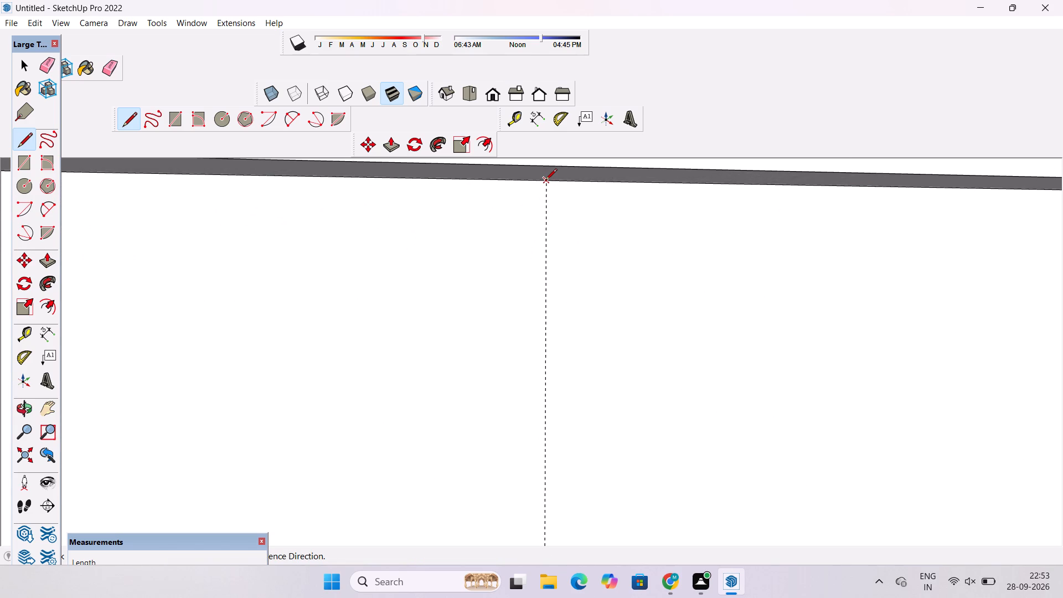
left_click(545, 181)
scroll(549, 200, "down", 20)
scroll(549, 200, "down", 6)
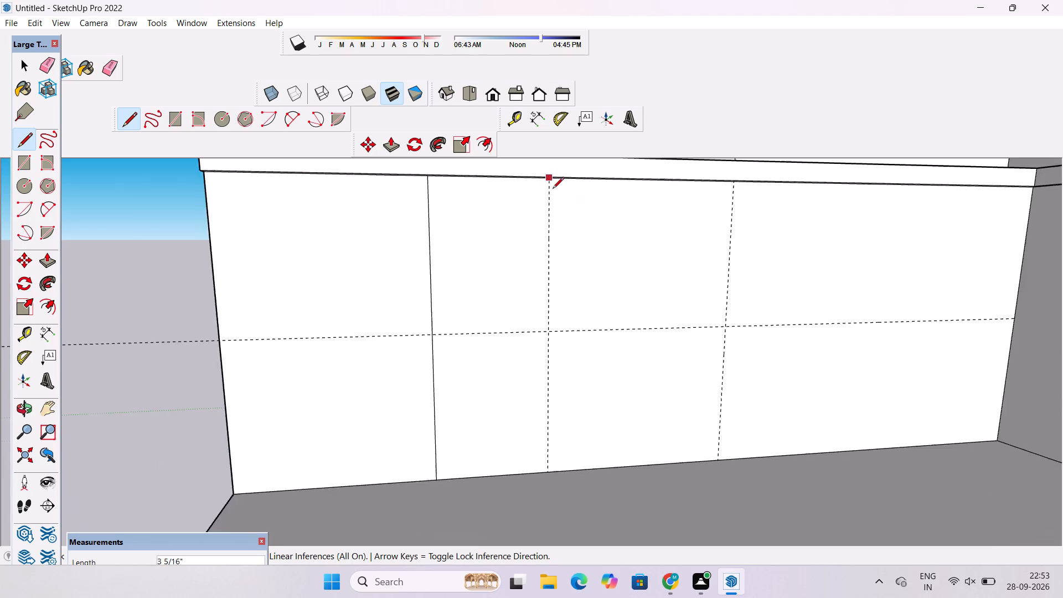
scroll(553, 189, "down", 7)
scroll(561, 313, "up", 4)
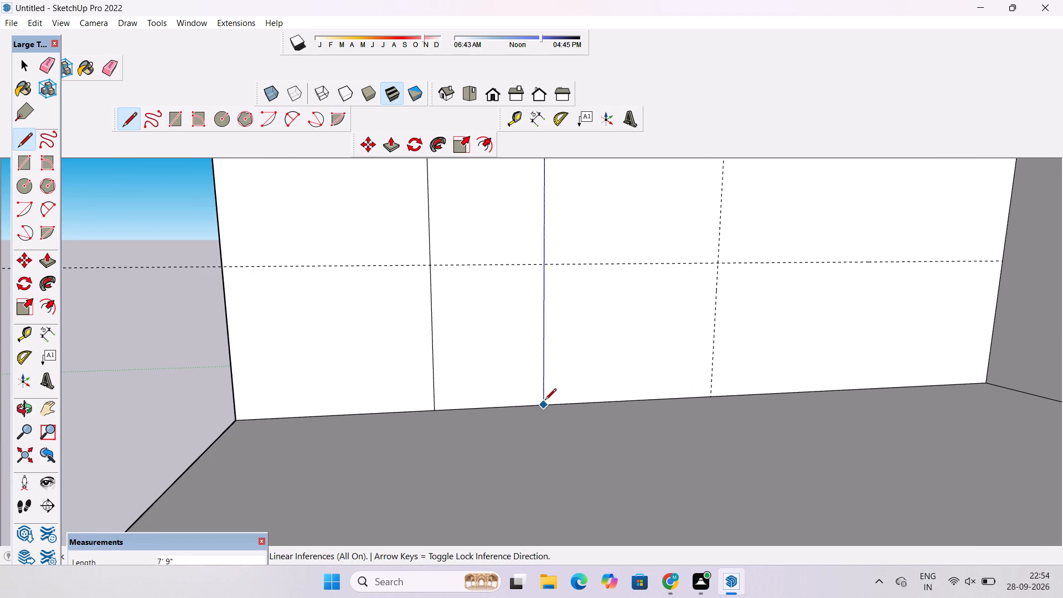
left_click(544, 405)
Draw a vertical line along the third guide on the long front face, from the floor up to the counter edge.
scroll(447, 401, "down", 11)
scroll(526, 402, "up", 12)
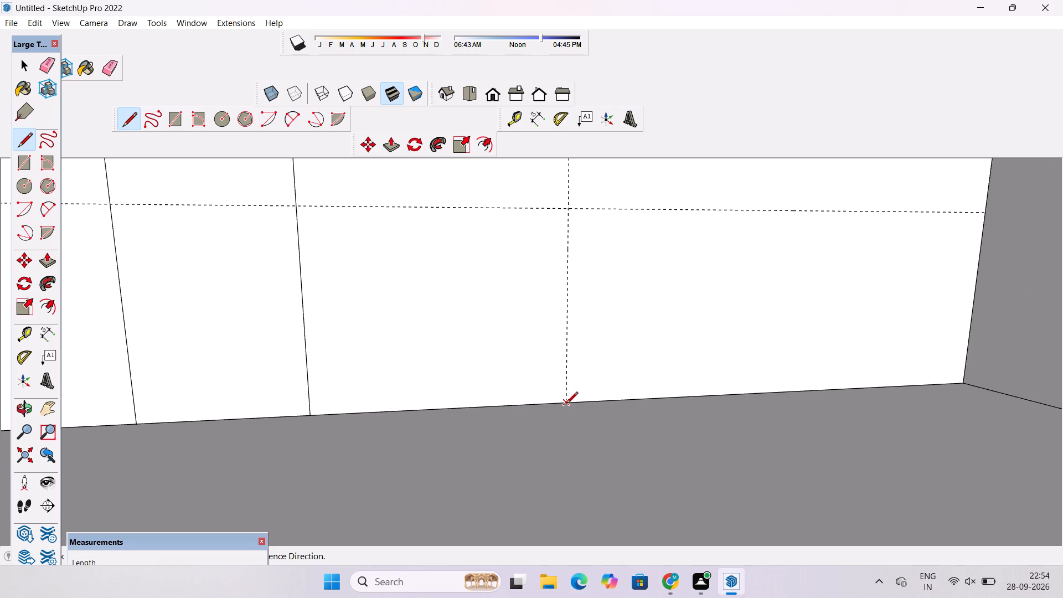
left_click(566, 404)
scroll(564, 399, "down", 15)
scroll(563, 329, "up", 7)
scroll(560, 277, "up", 19)
scroll(603, 235, "up", 5)
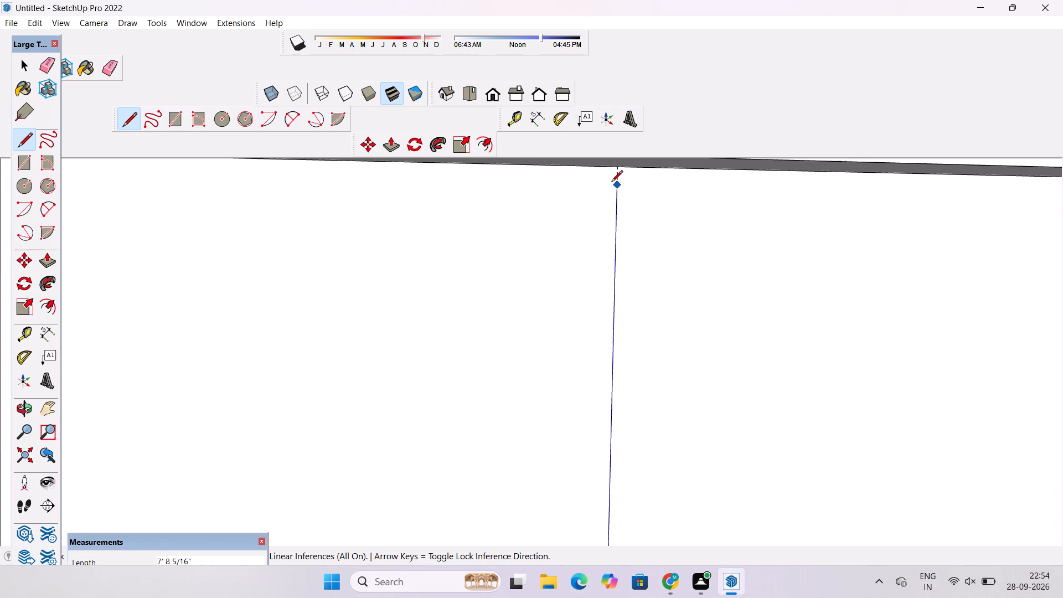
left_click(615, 169)
Draw a 9' 6" horizontal line along the horizontal guide, from the third vertical line to the counter's inner corner.
scroll(481, 250, "down", 16)
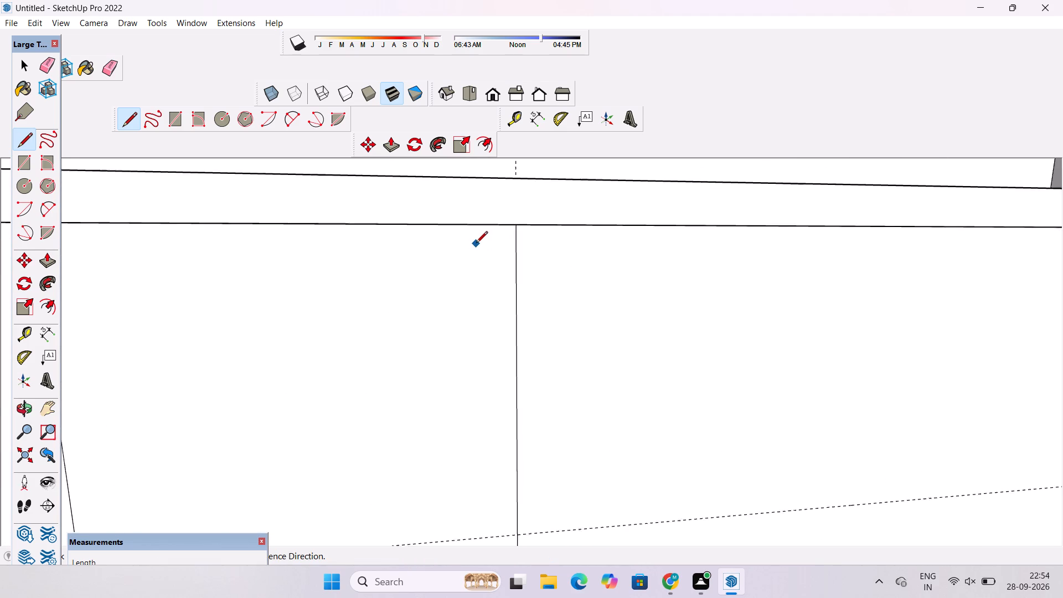
scroll(476, 244, "down", 19)
scroll(471, 299, "up", 5)
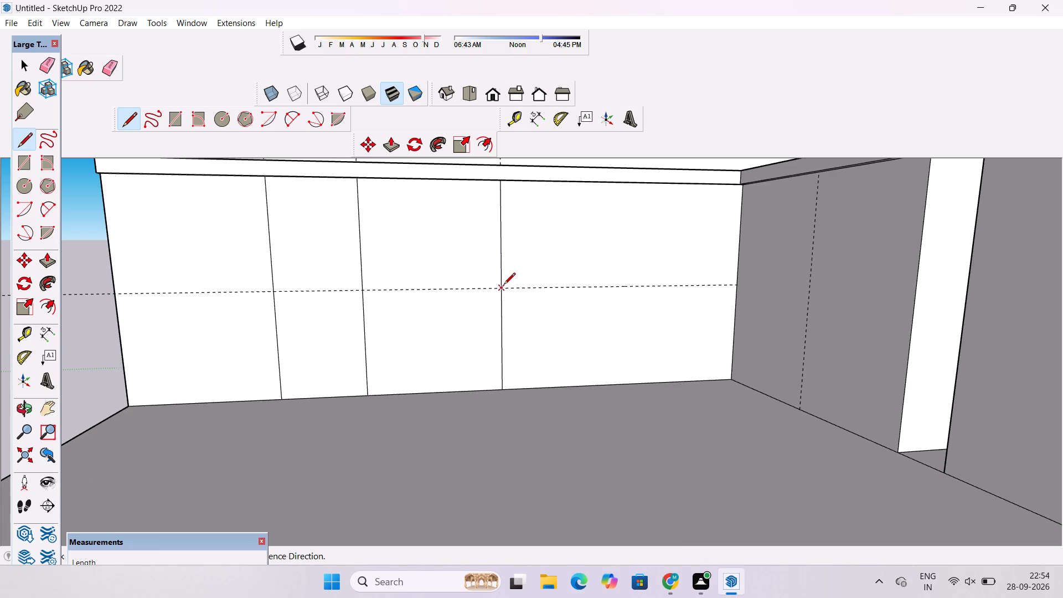
left_click(502, 289)
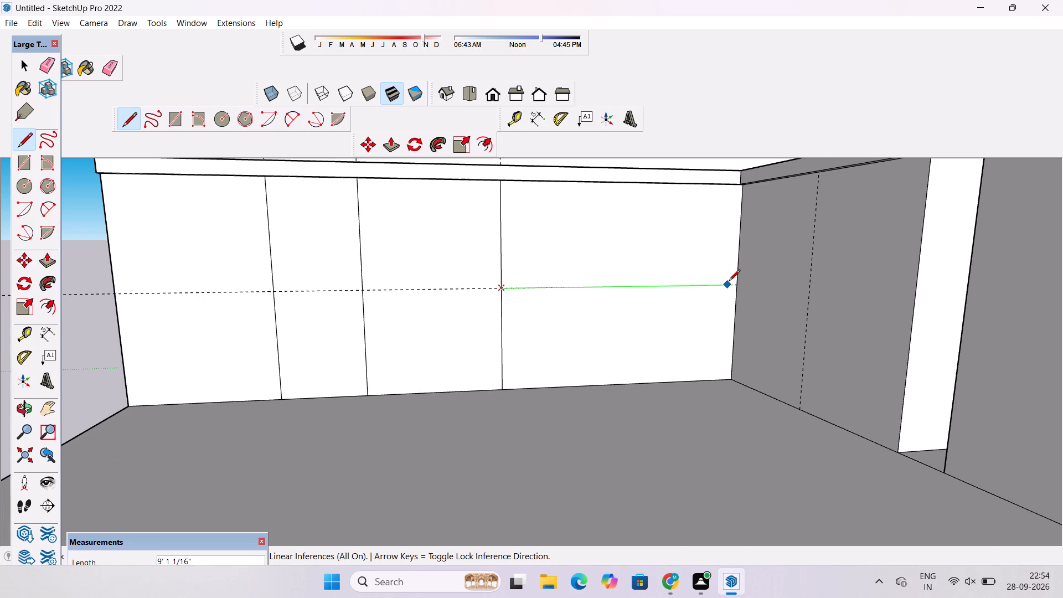
left_click(734, 285)
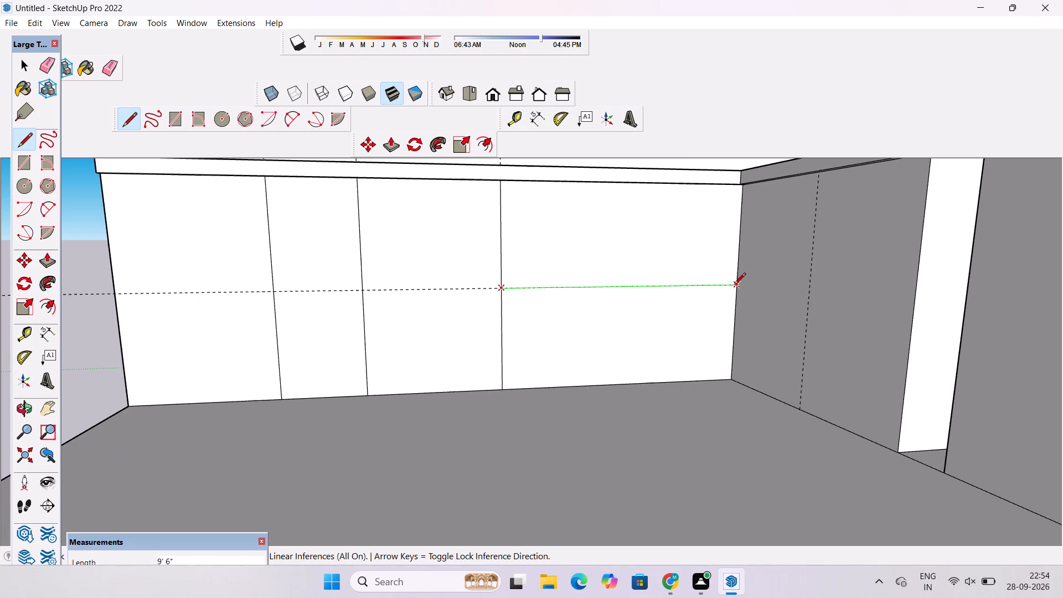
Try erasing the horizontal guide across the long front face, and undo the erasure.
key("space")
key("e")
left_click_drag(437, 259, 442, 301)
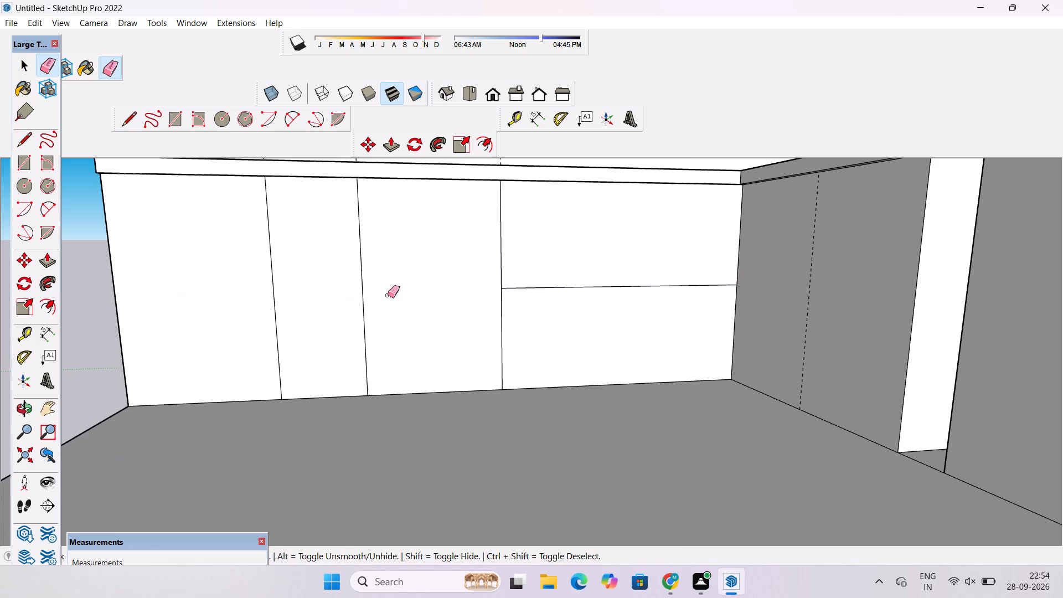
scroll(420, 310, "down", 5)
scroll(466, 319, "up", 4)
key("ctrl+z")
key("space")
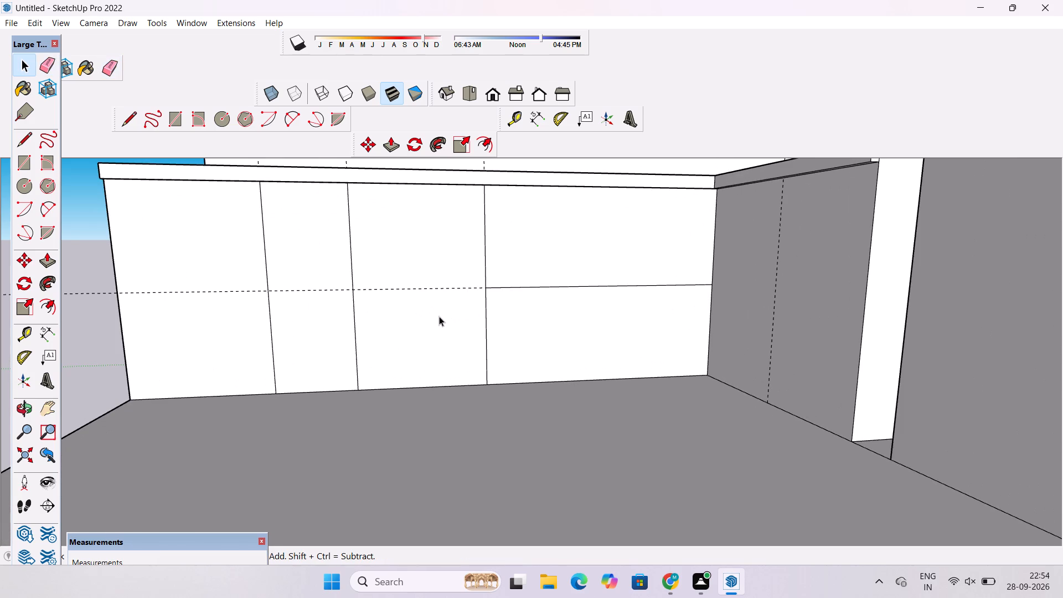
Draw a thin rectangle about 1 15/16" by 5' just below the horizontal guide, across the outermost section of the long front face.
key("r")
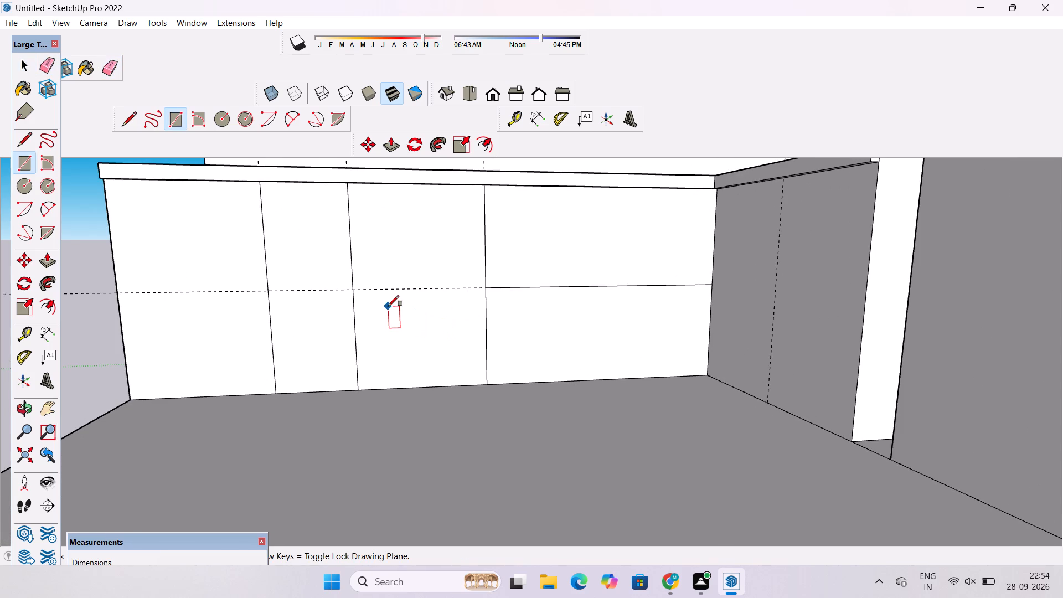
scroll(388, 306, "down", 3)
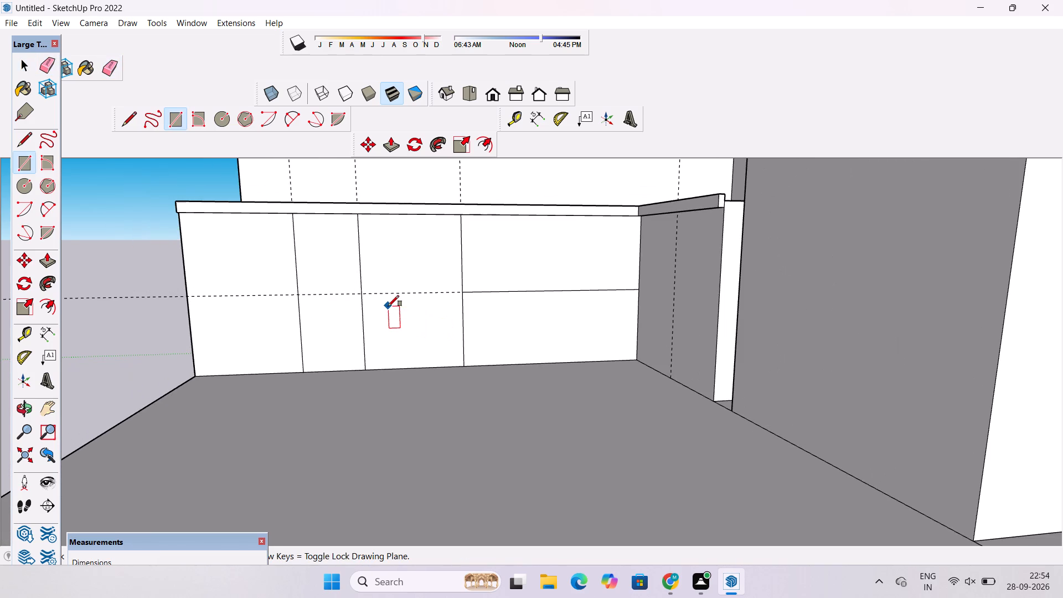
scroll(174, 307, "up", 8)
left_click(193, 291)
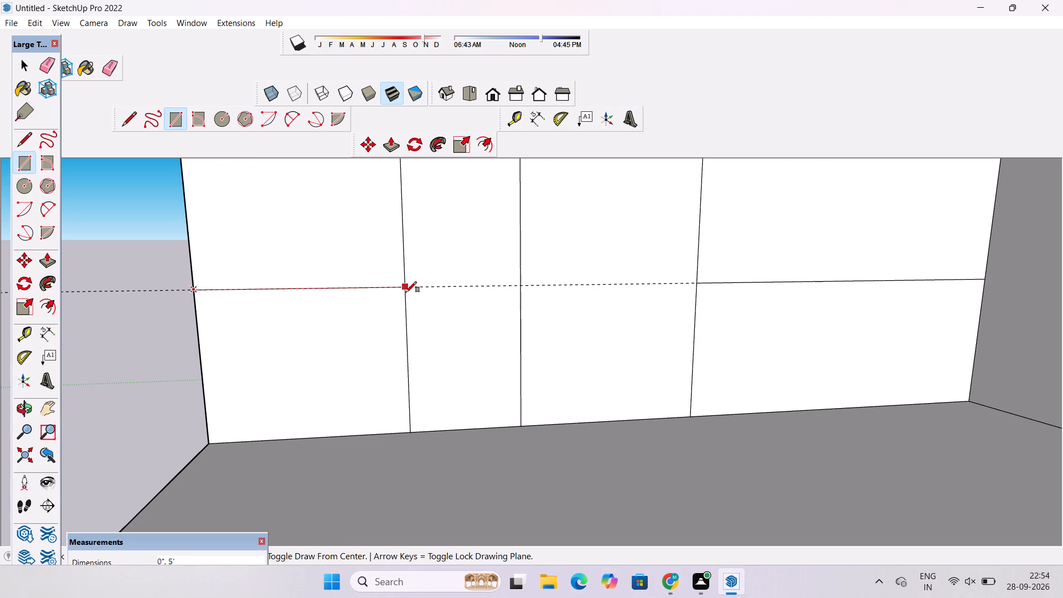
scroll(405, 295, "up", 3)
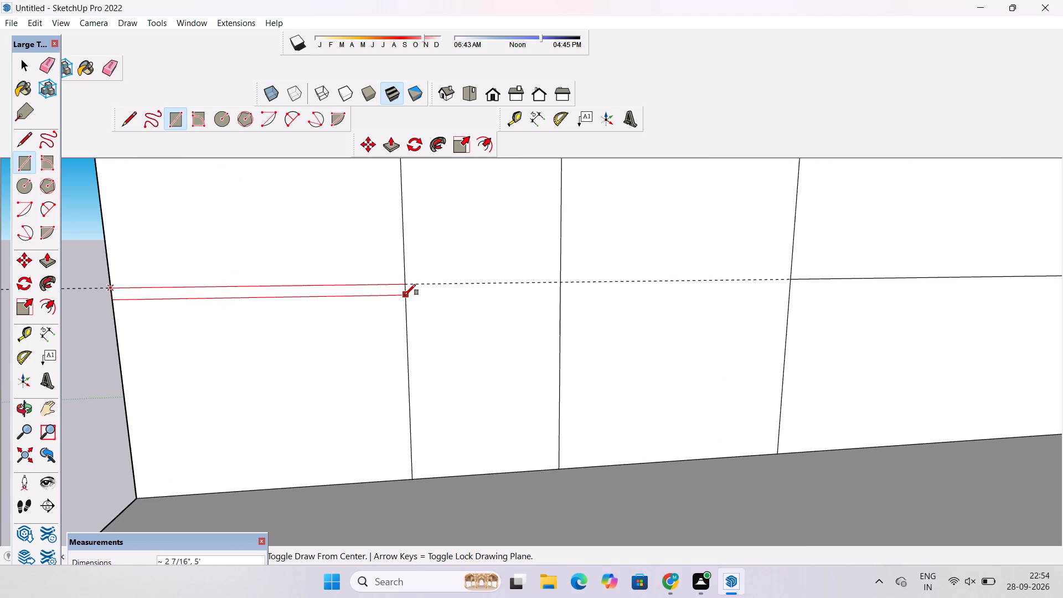
left_click(404, 293)
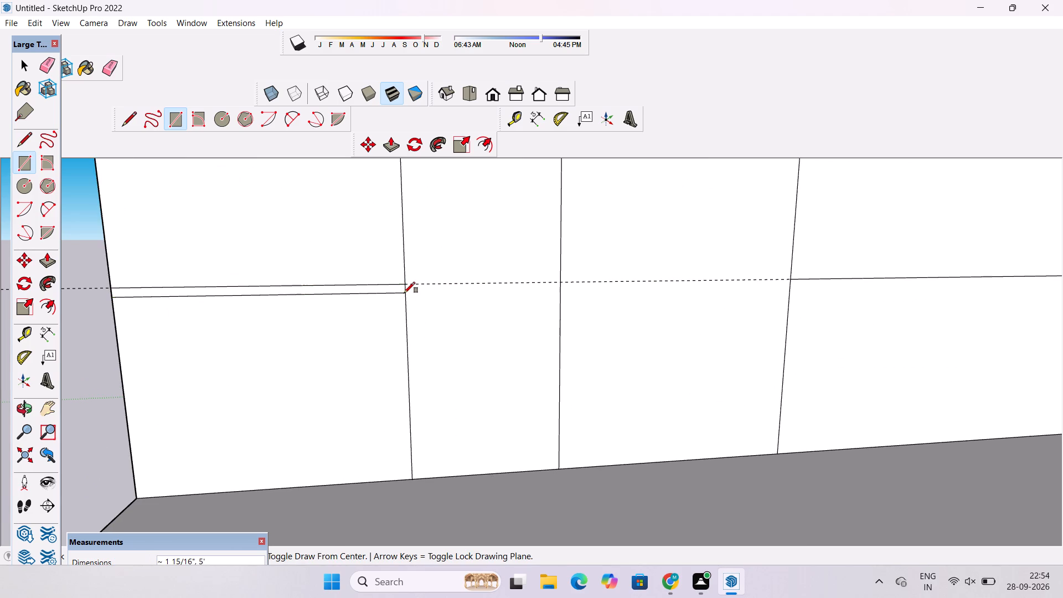
scroll(176, 266, "down", 6)
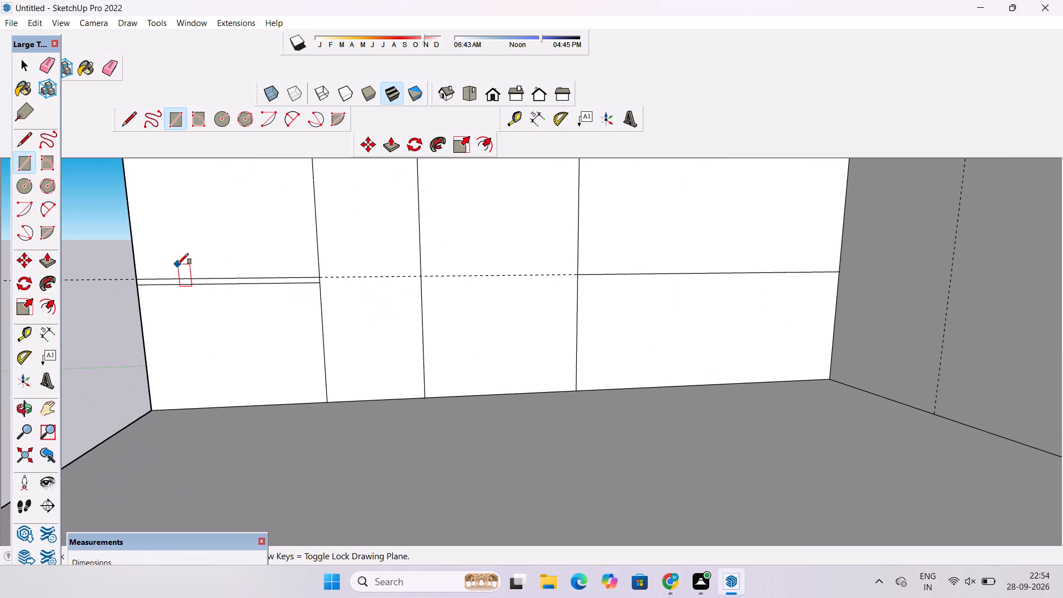
scroll(178, 264, "down", 4)
scroll(323, 292, "up", 3)
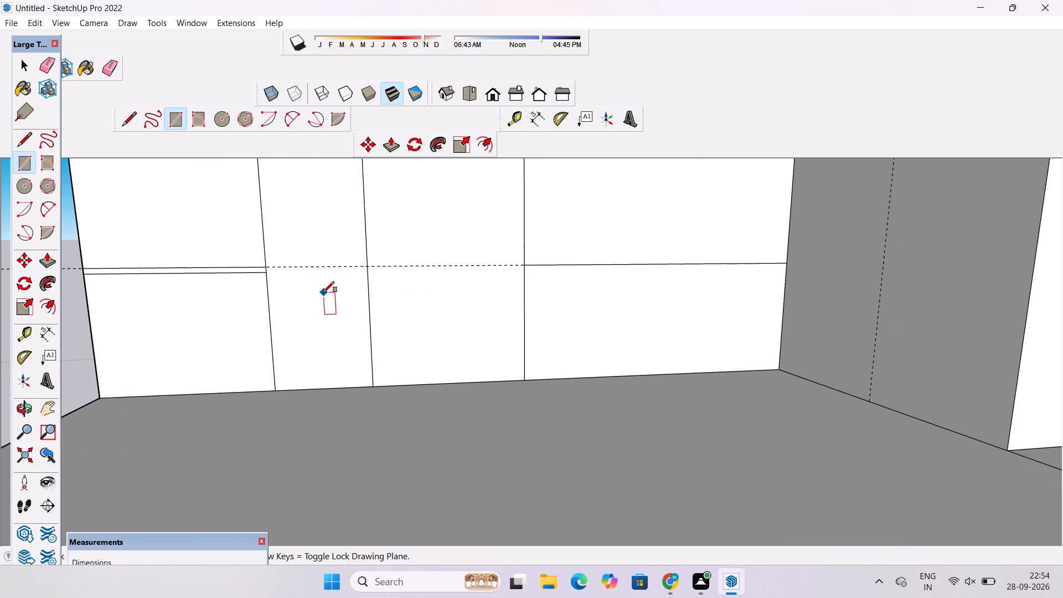
scroll(323, 292, "up", 2)
scroll(323, 292, "down", 2)
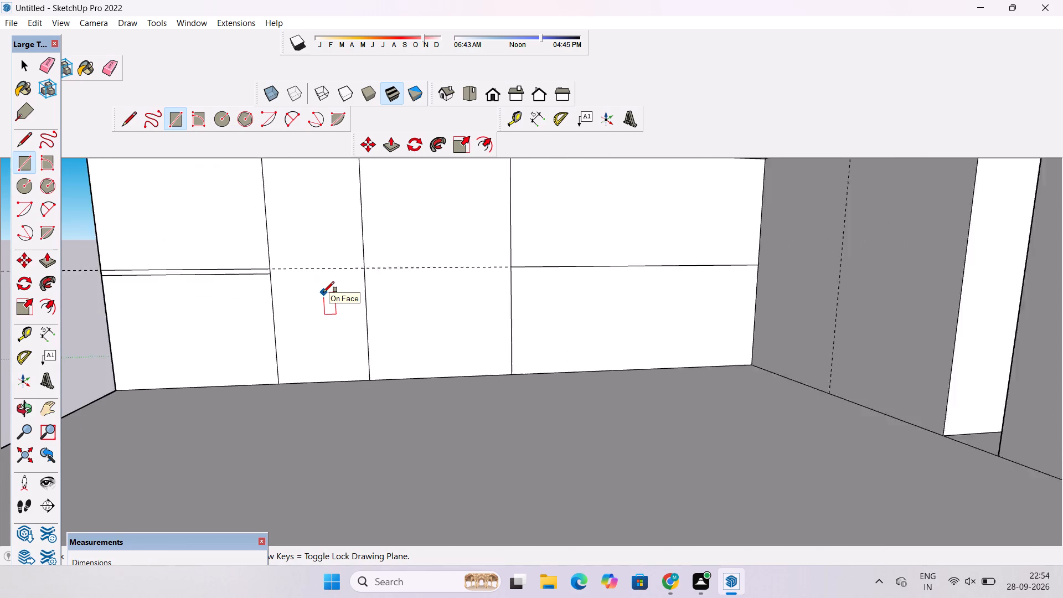
scroll(323, 292, "down", 10)
scroll(344, 275, "up", 2)
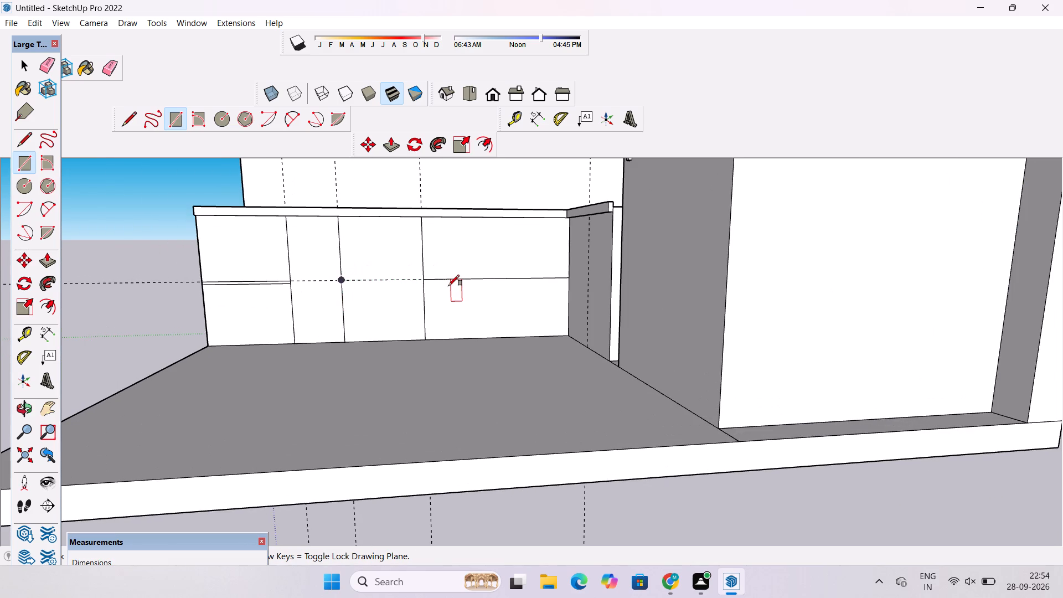
key("space")
Draw a second 9' 6" horizontal line just below the first in the innermost section, level with the thin rectangle's lower edge.
scroll(261, 285, "down", 2)
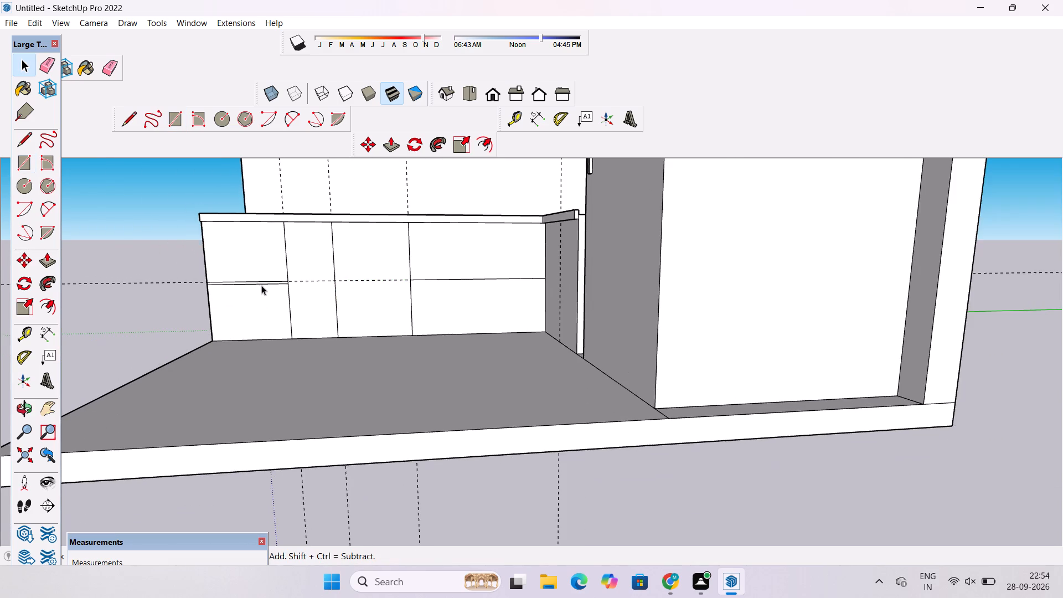
scroll(269, 282, "up", 4)
scroll(404, 305, "up", 1)
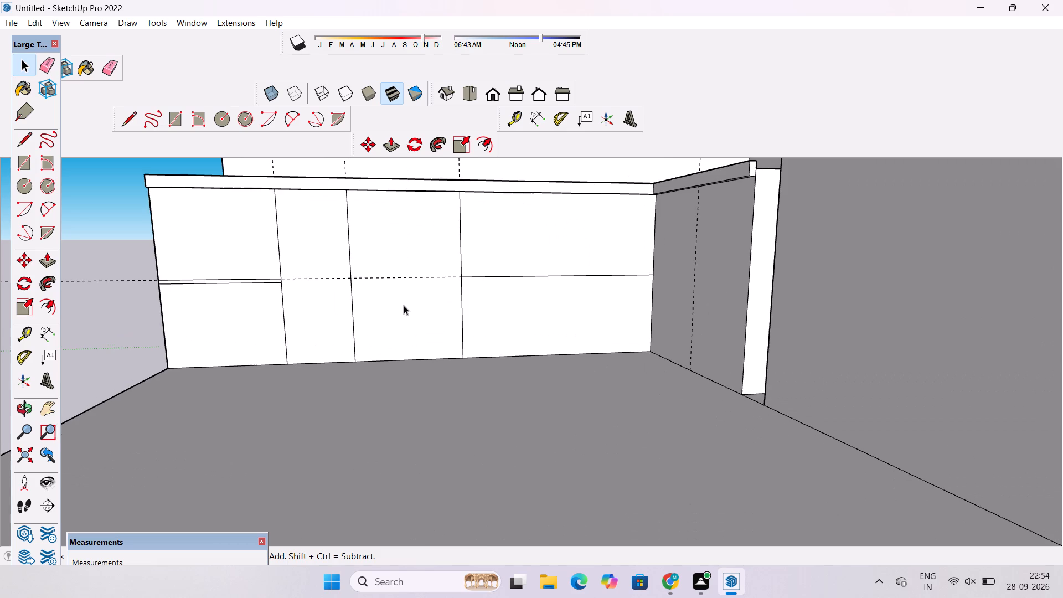
key("l")
scroll(473, 283, "up", 3)
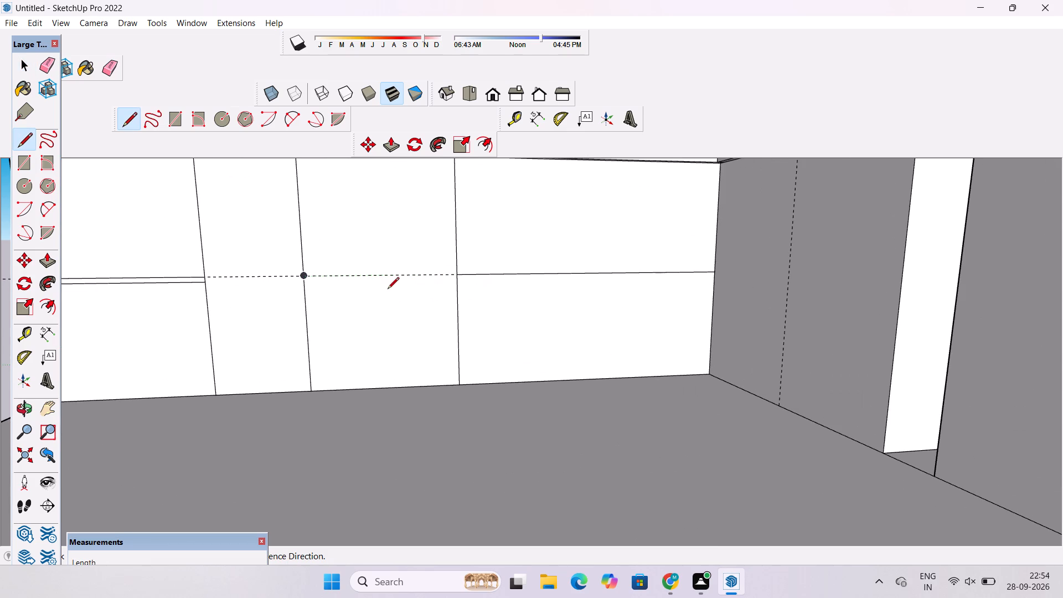
key("space")
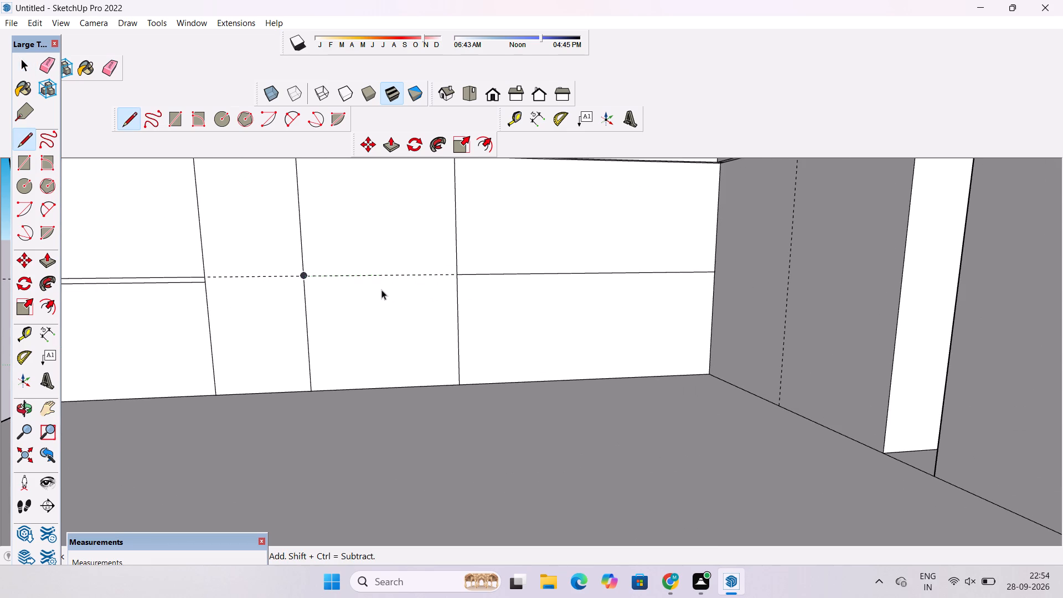
key("l")
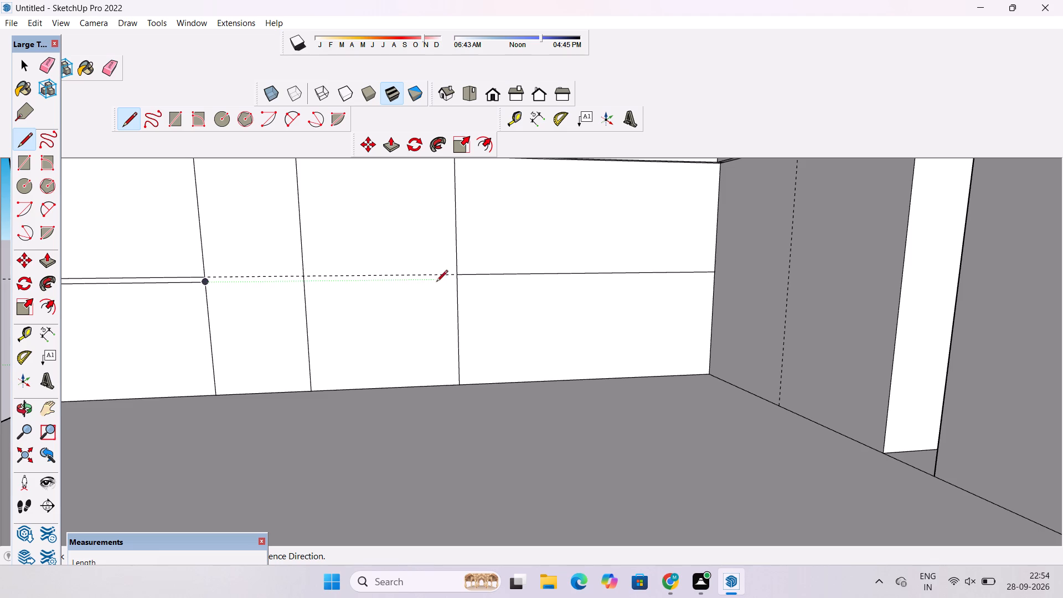
scroll(455, 282, "up", 4)
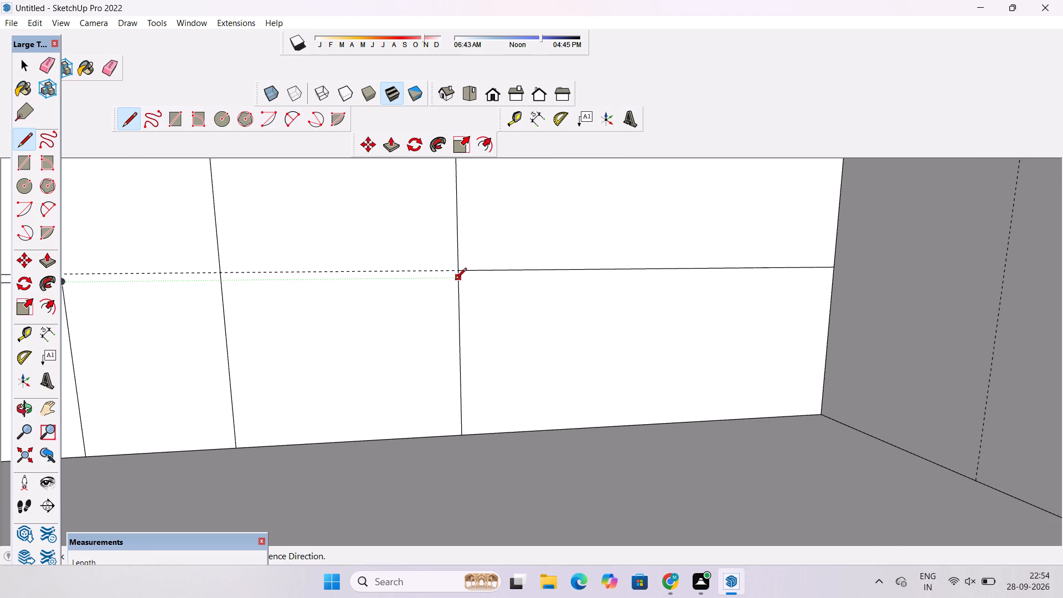
left_click(455, 280)
scroll(555, 280, "down", 5)
scroll(730, 291, "up", 4)
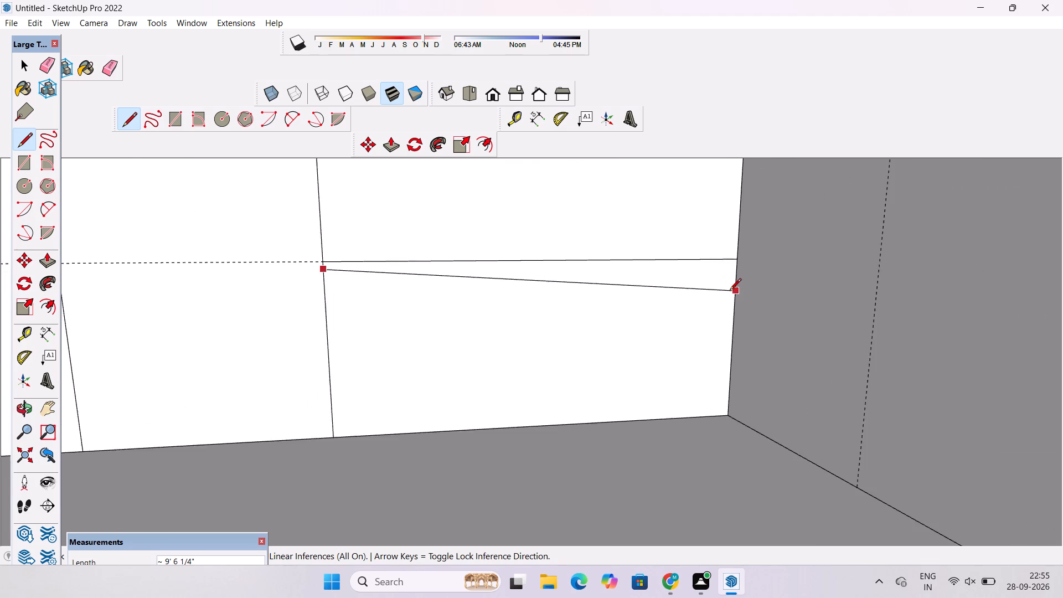
scroll(730, 291, "up", 5)
left_click(742, 261)
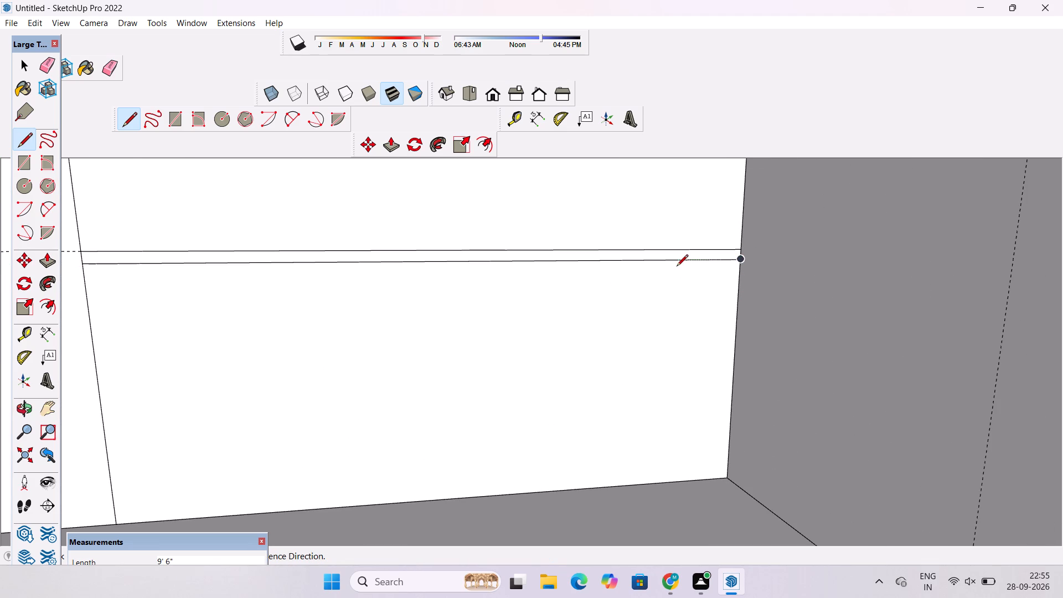
key("space")
Draw a 7' 9" vertical line along the guide on the counter's short front face, from the floor to the countertop's underside.
type("e")
scroll(670, 260, "down", 6)
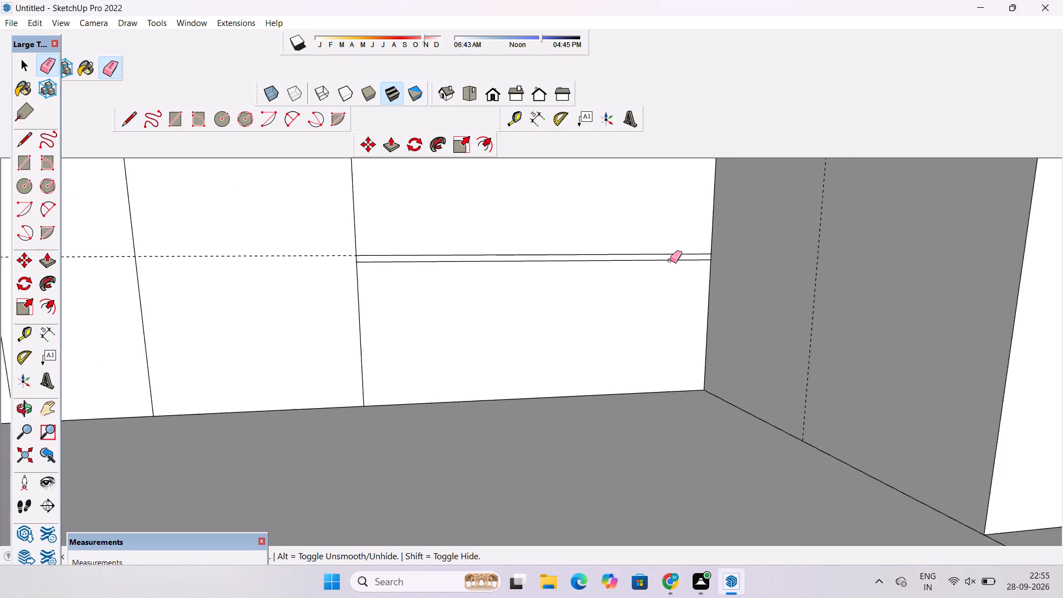
scroll(670, 260, "down", 6)
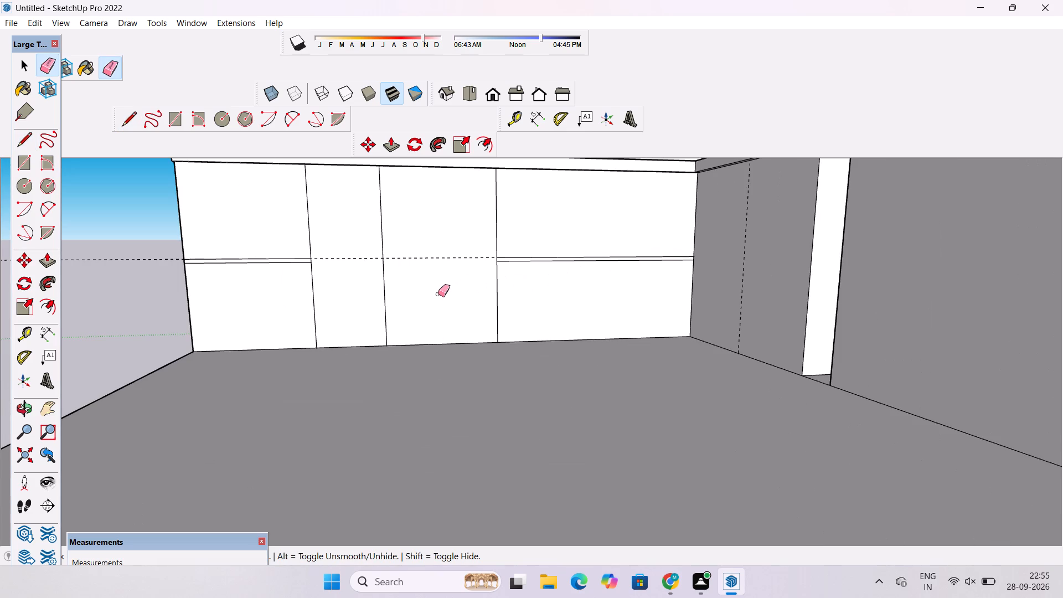
key("o")
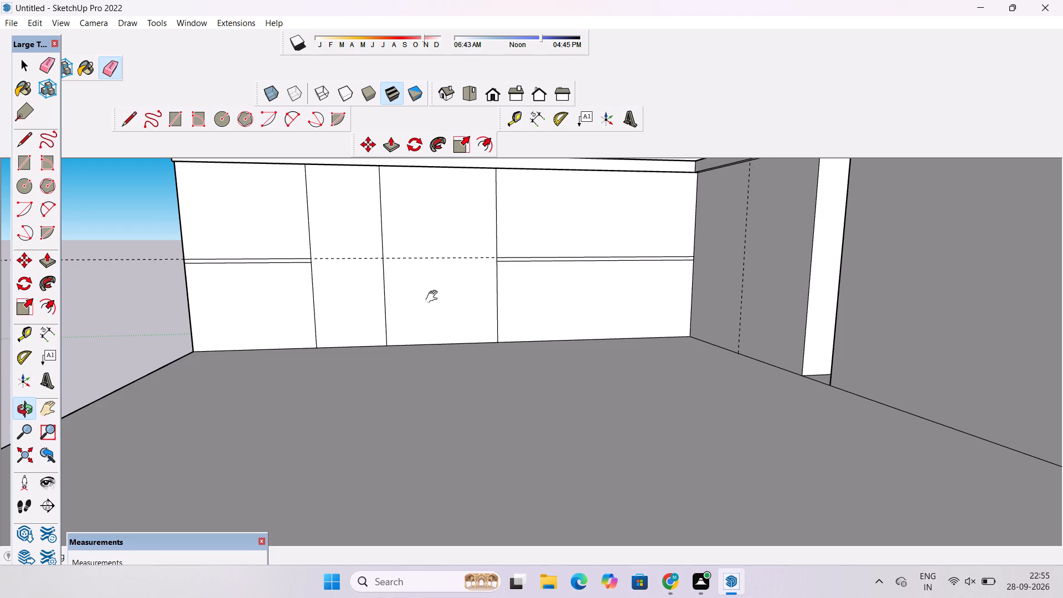
left_click_drag(434, 300, 429, 332, "shift")
left_click_drag(426, 342, 470, 350)
left_click_drag(488, 340, 448, 348, "shift")
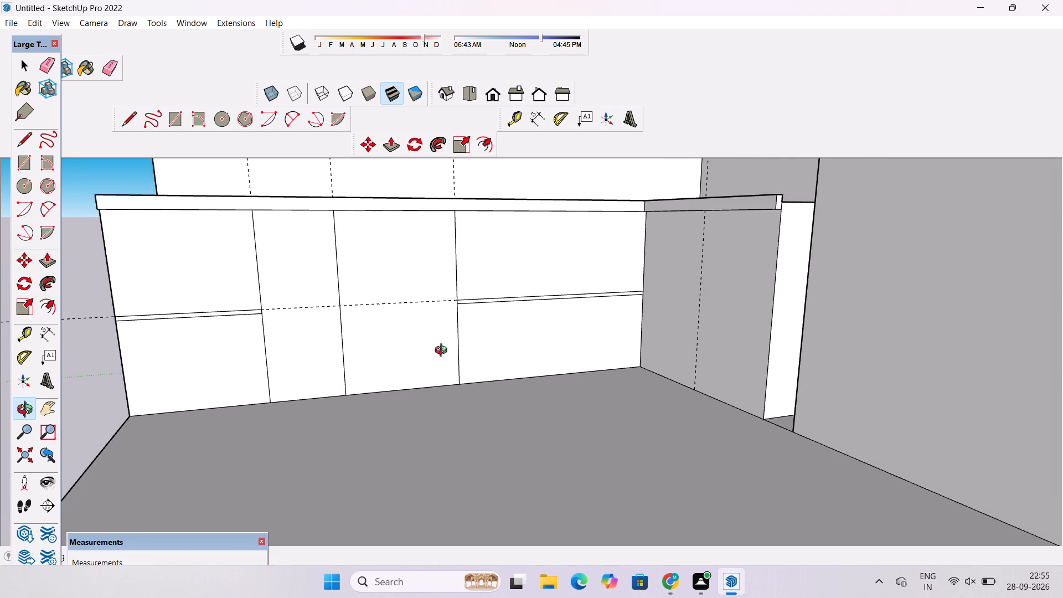
left_click_drag(443, 354, 561, 365)
left_click_drag(604, 329, 404, 374, "shift")
scroll(401, 374, "down", 2)
left_click_drag(401, 374, 436, 363)
left_click_drag(437, 362, 460, 305)
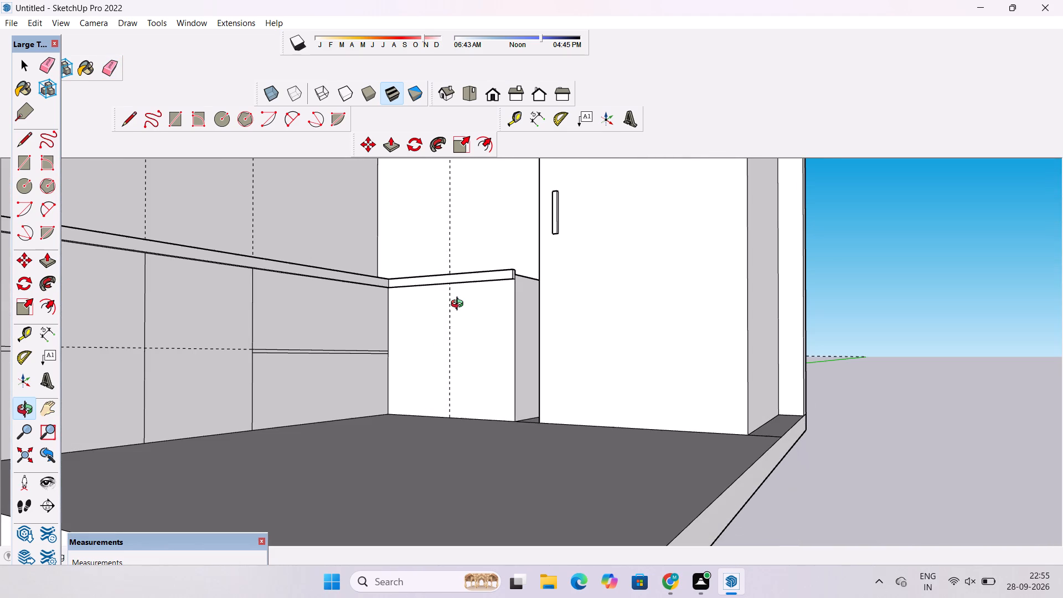
left_click_drag(455, 341, 460, 293)
left_click_drag(456, 312, 476, 424)
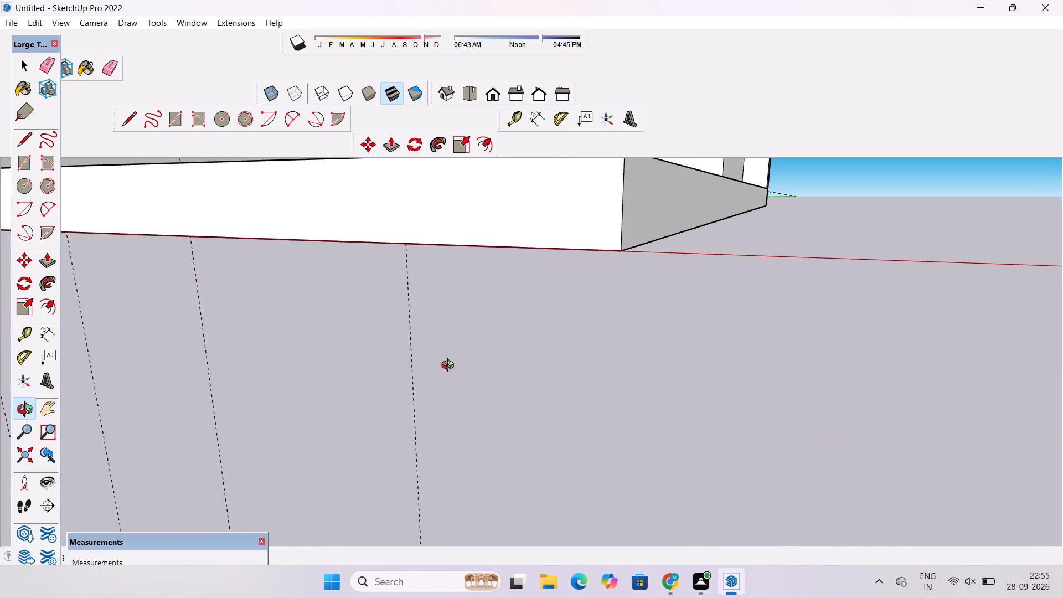
left_click_drag(440, 327, 489, 490, "shift")
scroll(466, 409, "down", 6)
left_click_drag(447, 300, 504, 507, "shift")
scroll(472, 444, "down", 7)
left_click_drag(447, 365, 488, 424, "shift")
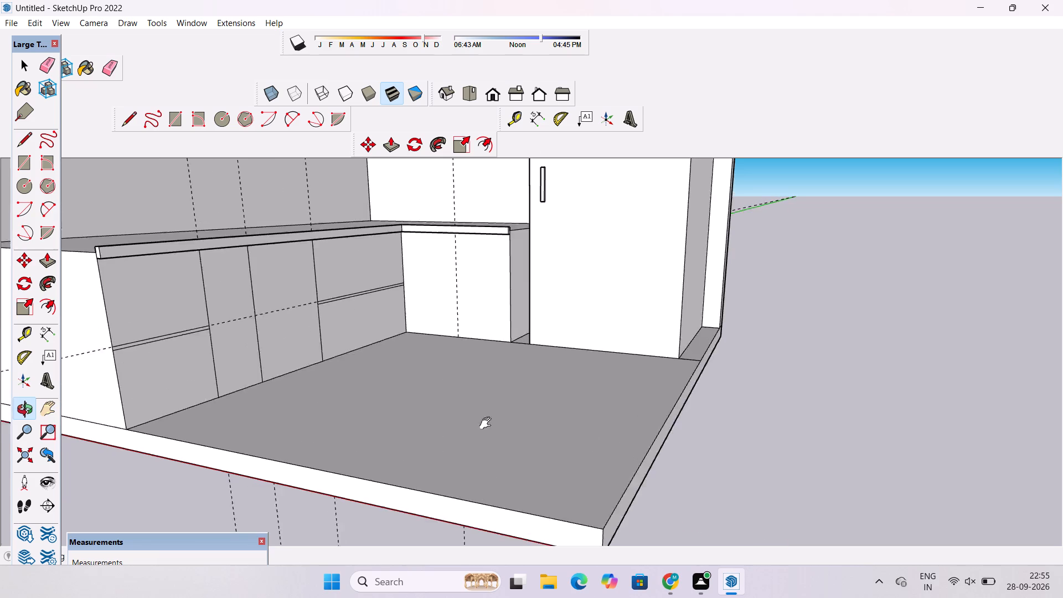
left_click_drag(488, 424, 489, 430, "shift")
scroll(471, 401, "up", 4)
left_click_drag(468, 327, 468, 303)
left_click_drag(468, 302, 464, 349, "shift")
left_click_drag(462, 362, 473, 274)
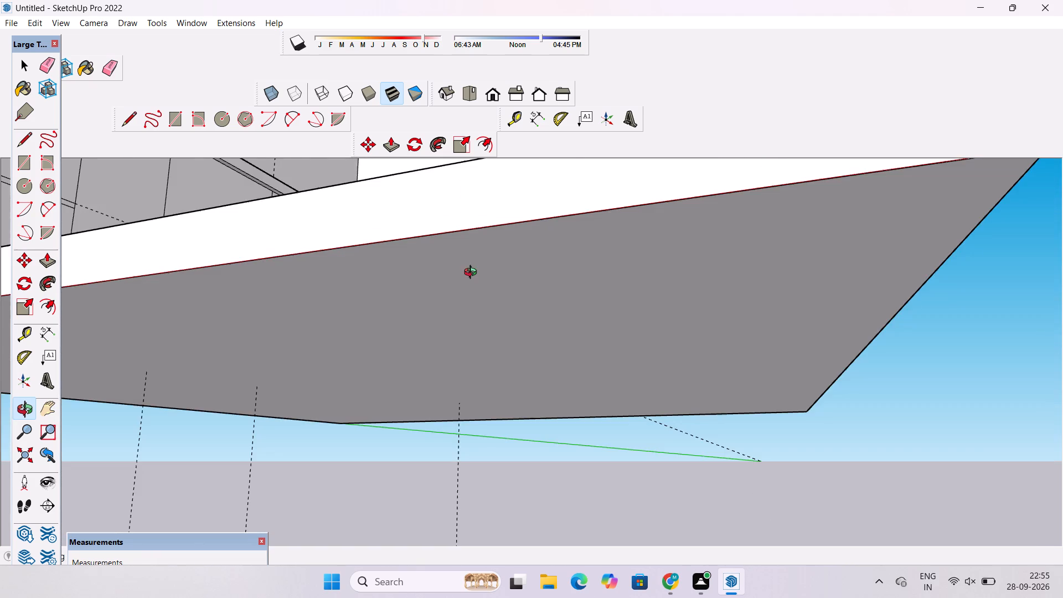
left_click_drag(473, 274, 473, 432)
left_click_drag(456, 319, 456, 354, "shift")
left_click_drag(456, 354, 462, 429)
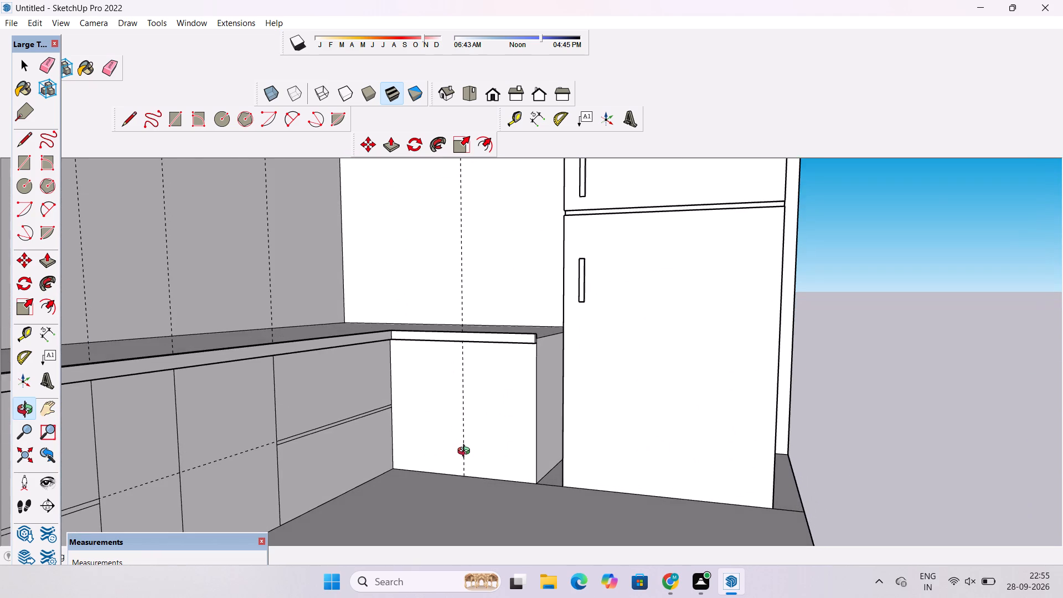
scroll(467, 454, "up", 4)
left_click_drag(467, 453, 465, 417)
left_click(465, 415)
scroll(465, 416, "up", 2)
key("l")
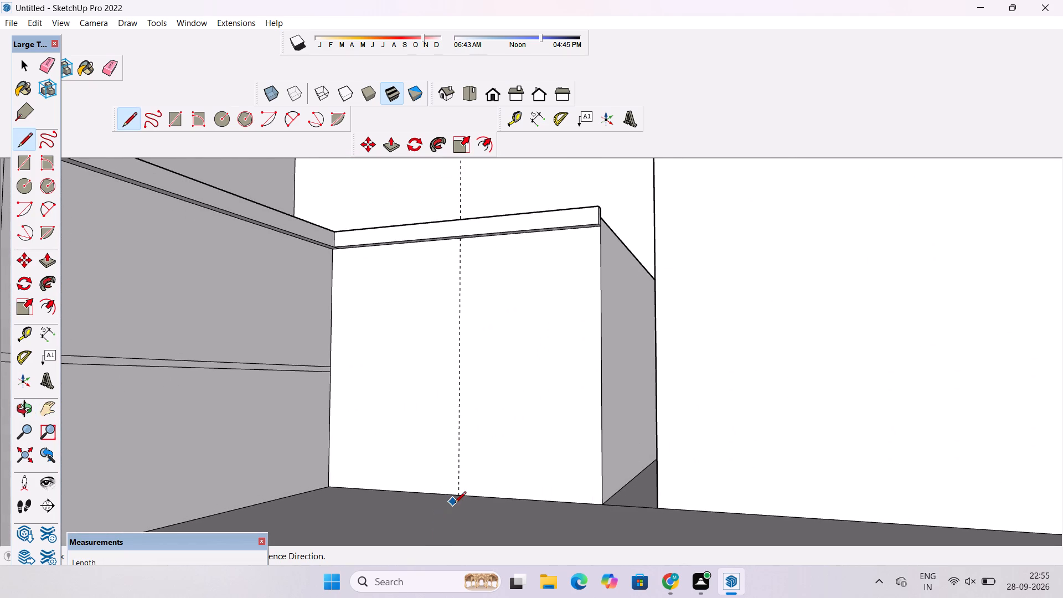
left_click(458, 494)
scroll(460, 427, "up", 3)
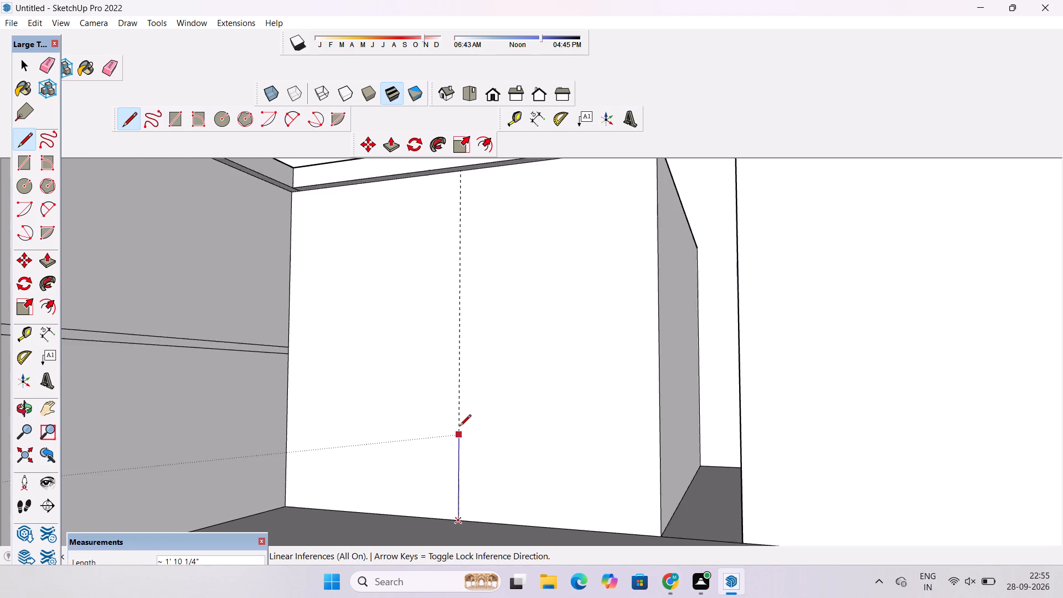
scroll(460, 427, "up", 1)
scroll(460, 421, "down", 4)
scroll(446, 267, "up", 5)
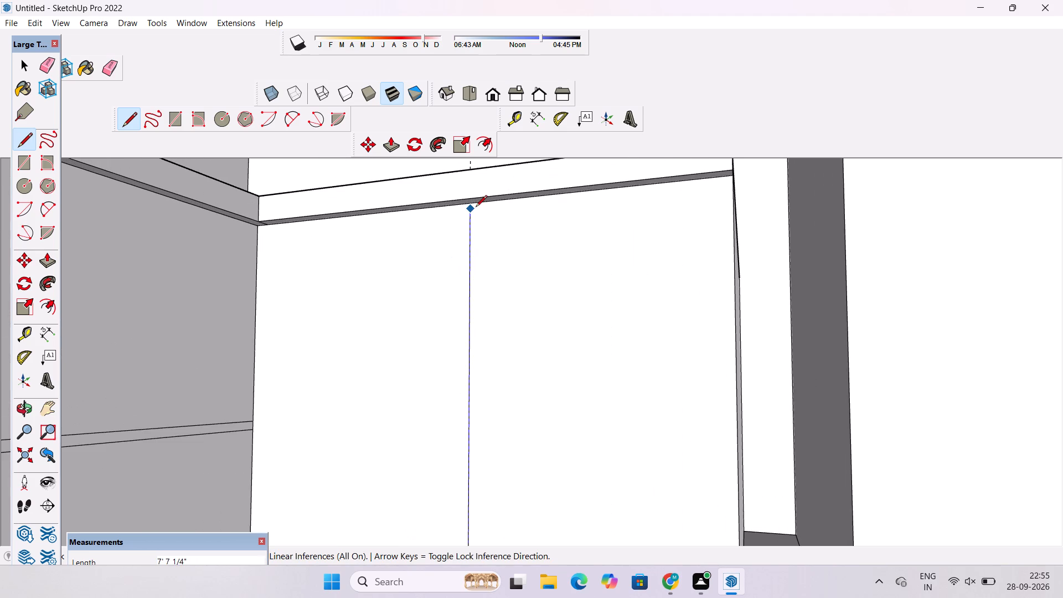
left_click(471, 204)
key("space")
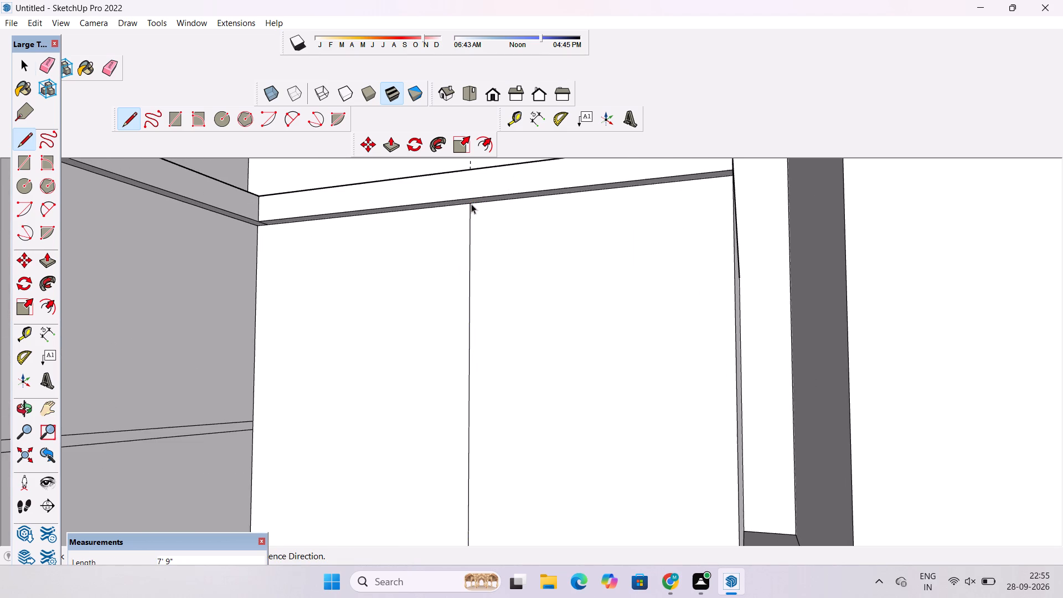
Erase the horizontal guide and all four vertical guides running through the model.
type("o")
scroll(113, 262, "down", 12)
left_click_drag(281, 235, 288, 267)
scroll(288, 267, "down", 3)
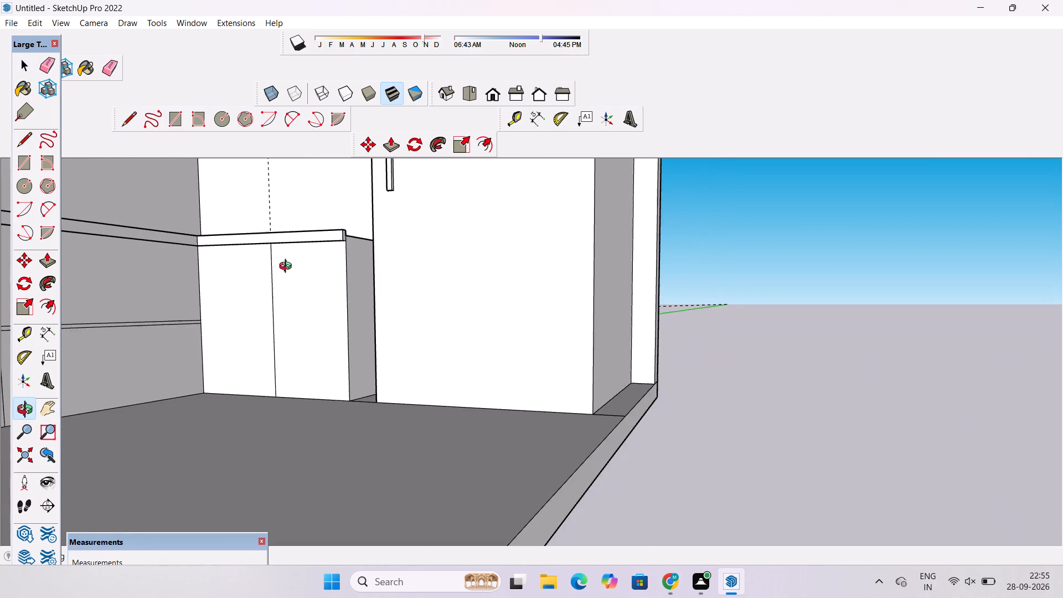
left_click_drag(275, 277, 456, 220, "shift")
scroll(456, 220, "down", 7)
left_click_drag(456, 230, 452, 281)
scroll(447, 279, "down", 5)
left_click_drag(446, 271, 446, 272, "shift")
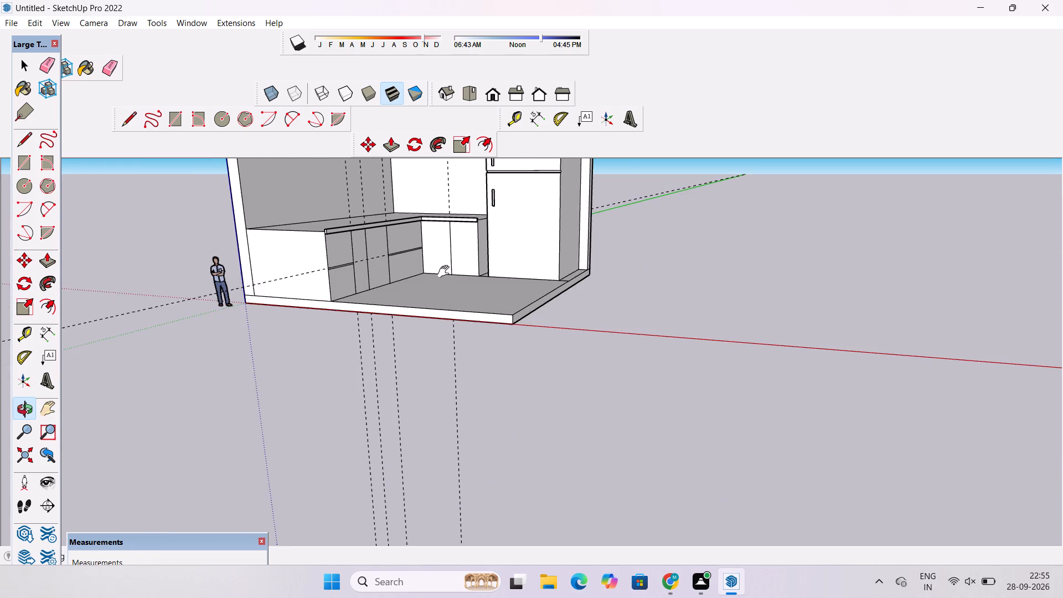
left_click_drag(446, 272, 446, 283, "shift")
left_click_drag(446, 286, 371, 286)
left_click_drag(369, 284, 390, 314, "shift")
left_click(390, 316)
left_click_drag(390, 316, 396, 300)
left_click_drag(396, 300, 403, 308, "shift")
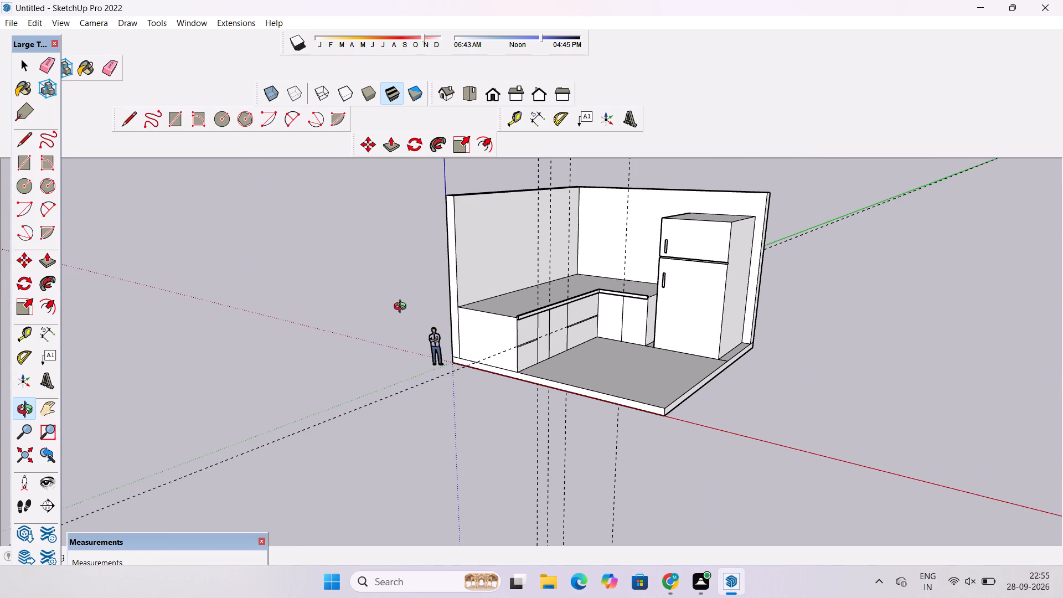
key("e")
scroll(366, 302, "up", 4)
scroll(366, 302, "down", 7)
left_click_drag(369, 376, 373, 389)
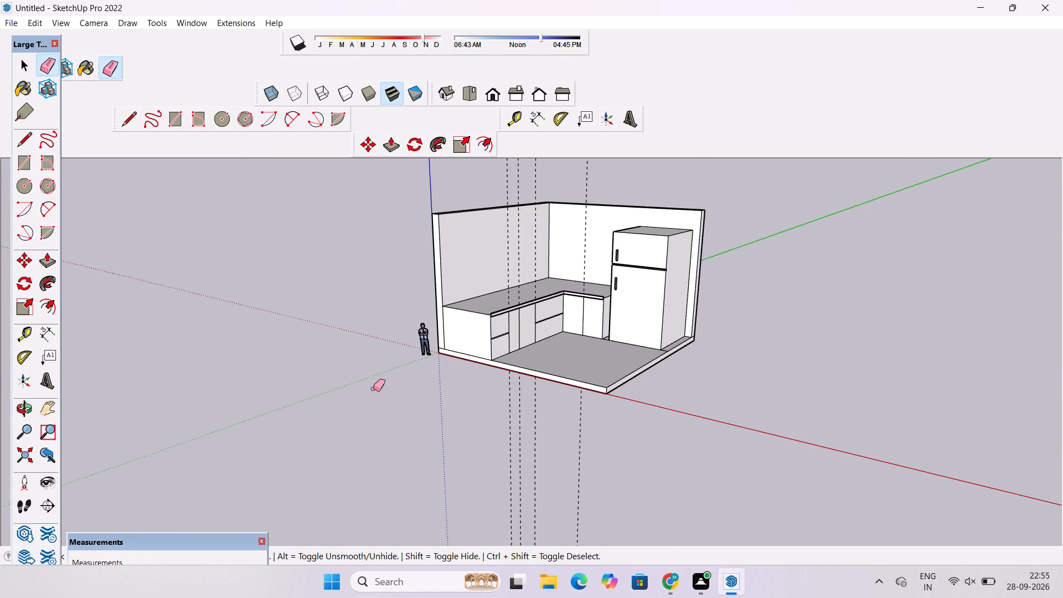
scroll(374, 389, "down", 6)
left_click_drag(533, 453, 436, 465)
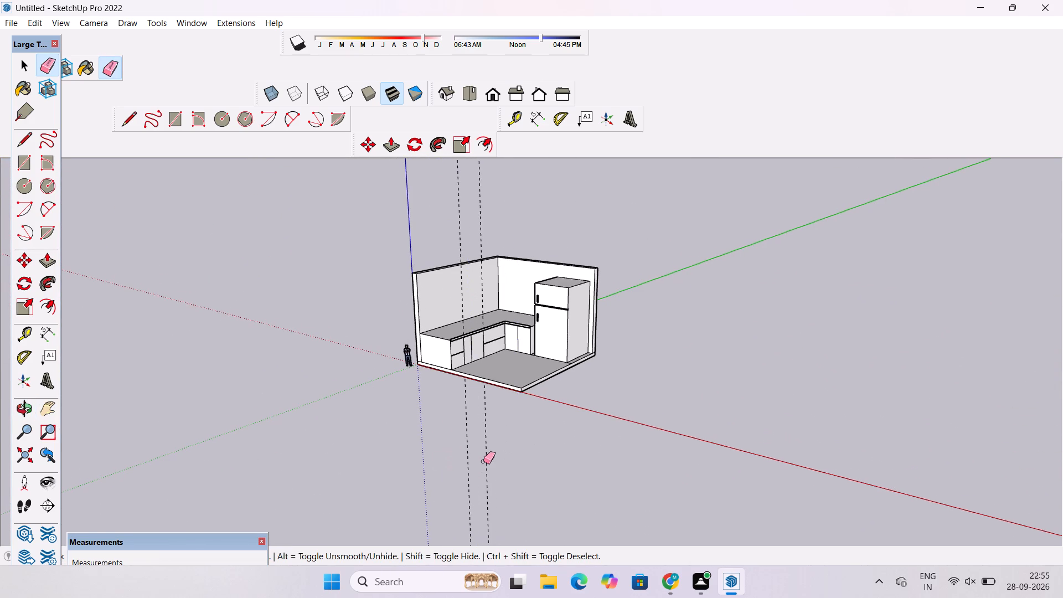
scroll(483, 461, "up", 5)
left_click(485, 444)
left_click_drag(491, 395, 456, 427)
scroll(456, 427, "up", 5)
Erase the second vertical line on the long front face, merging the two middle sections into one.
key("o")
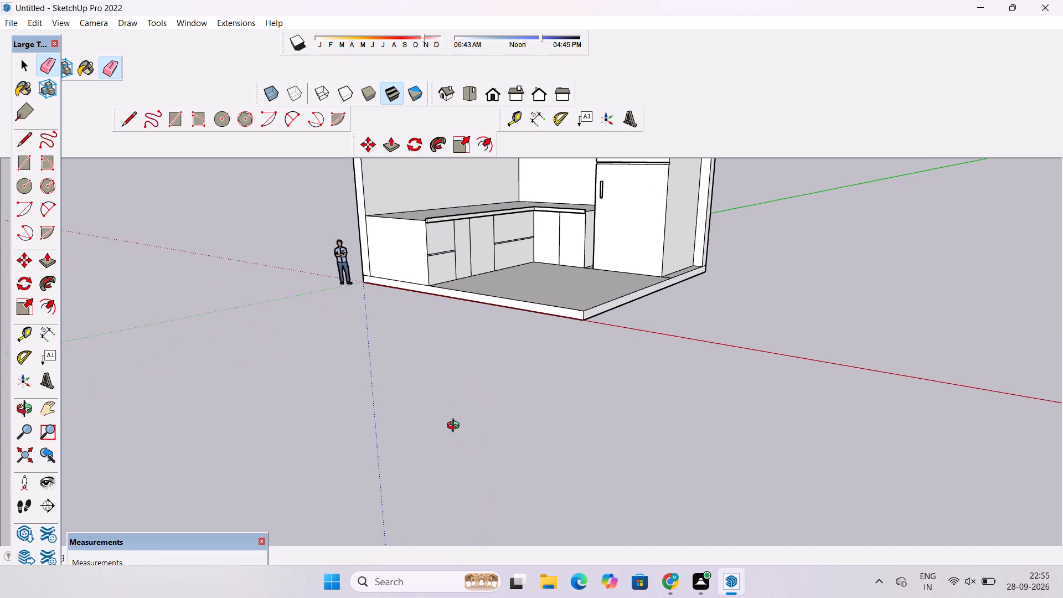
scroll(456, 427, "down", 4)
scroll(457, 409, "up", 2)
left_click_drag(457, 409, 457, 429, "shift")
left_click_drag(457, 429, 293, 444)
scroll(415, 293, "up", 4)
left_click_drag(452, 282, 357, 421, "shift")
scroll(358, 419, "up", 5)
left_click_drag(376, 421, 389, 388)
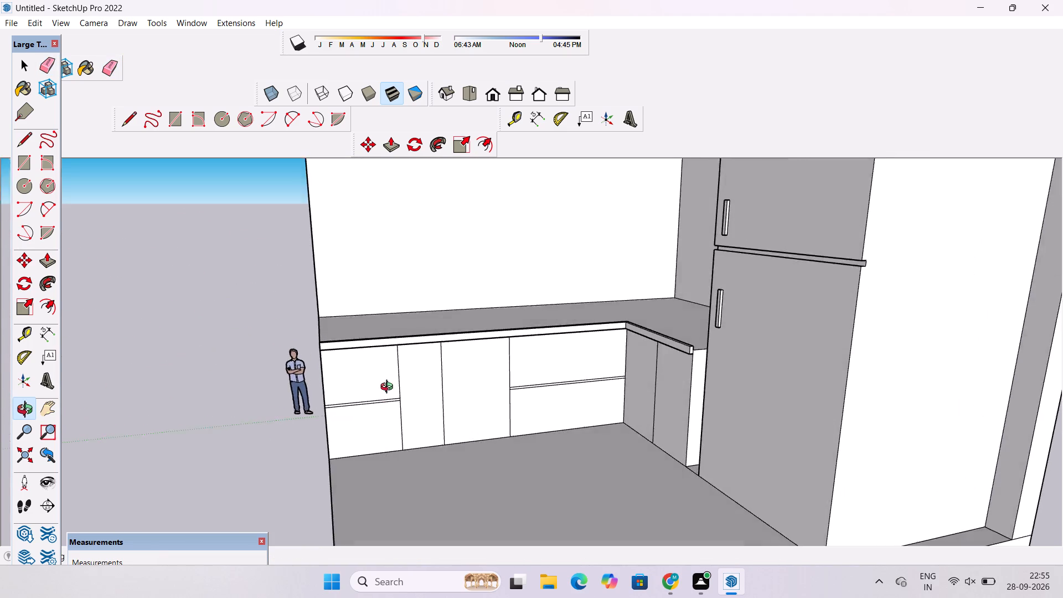
left_click_drag(389, 388, 389, 389)
left_click_drag(389, 387, 392, 372)
left_click_drag(415, 405, 411, 335, "shift")
scroll(407, 332, "up", 3, "shift")
scroll(407, 332, "down", 2)
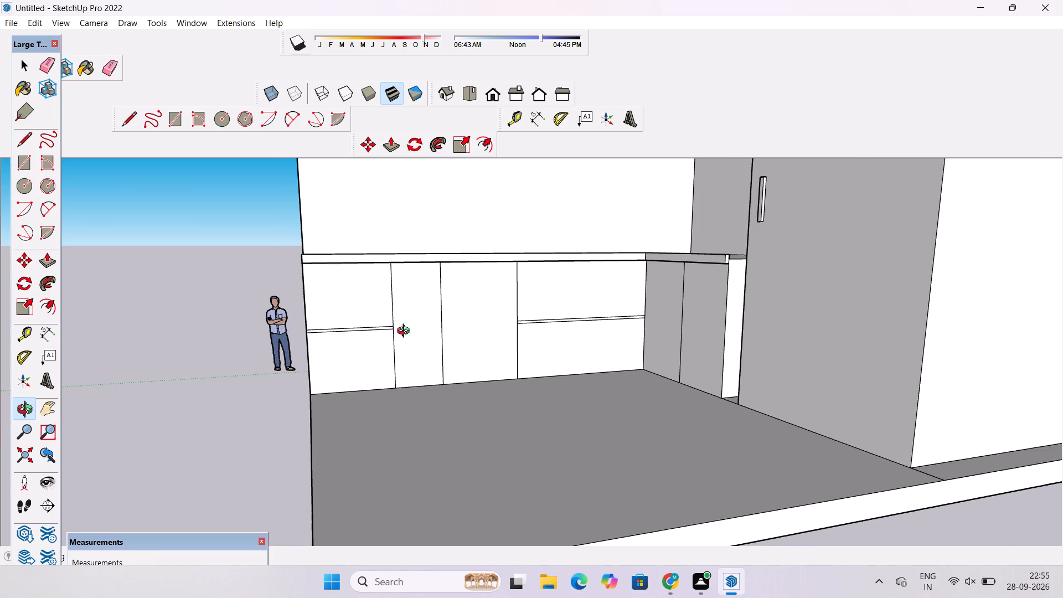
left_click_drag(403, 333, 491, 333)
left_click_drag(492, 332, 424, 337, "shift")
scroll(389, 338, "down", 2)
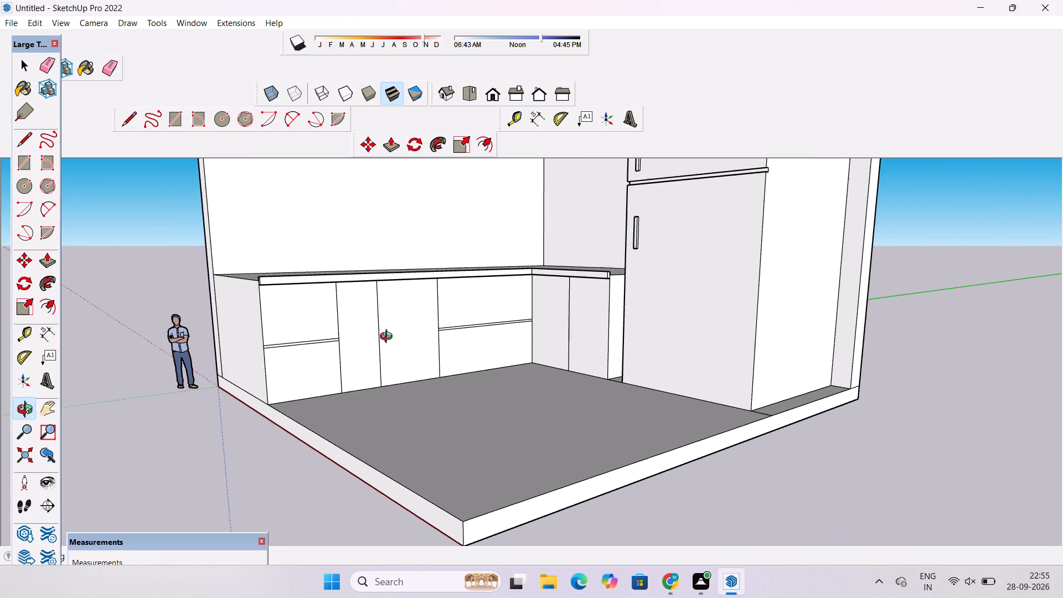
scroll(381, 305, "up", 5)
left_click_drag(426, 333, 298, 353)
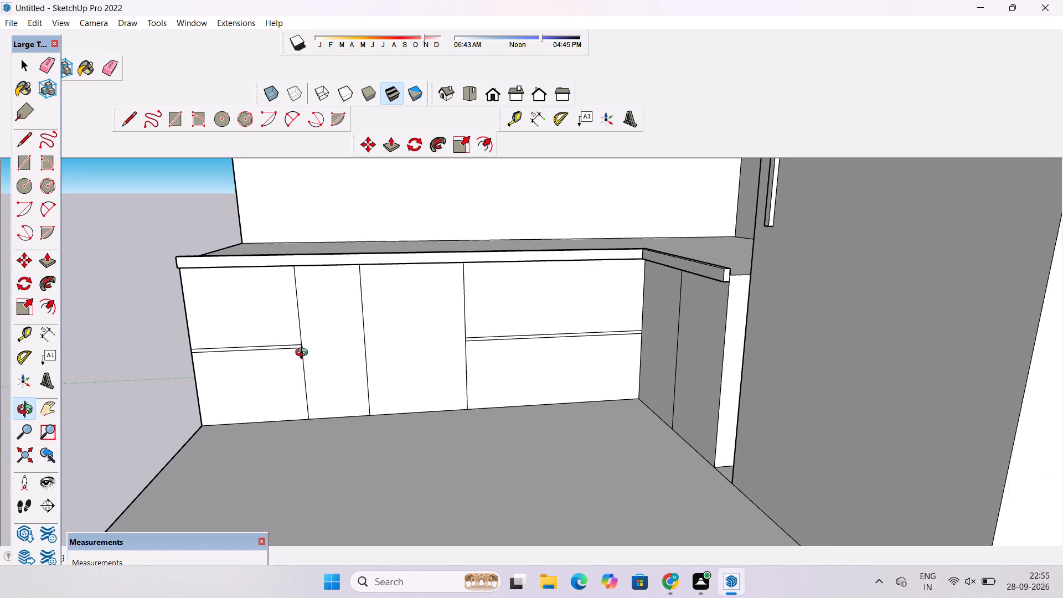
scroll(347, 354, "up", 3)
left_click_drag(383, 352, 355, 362, "shift")
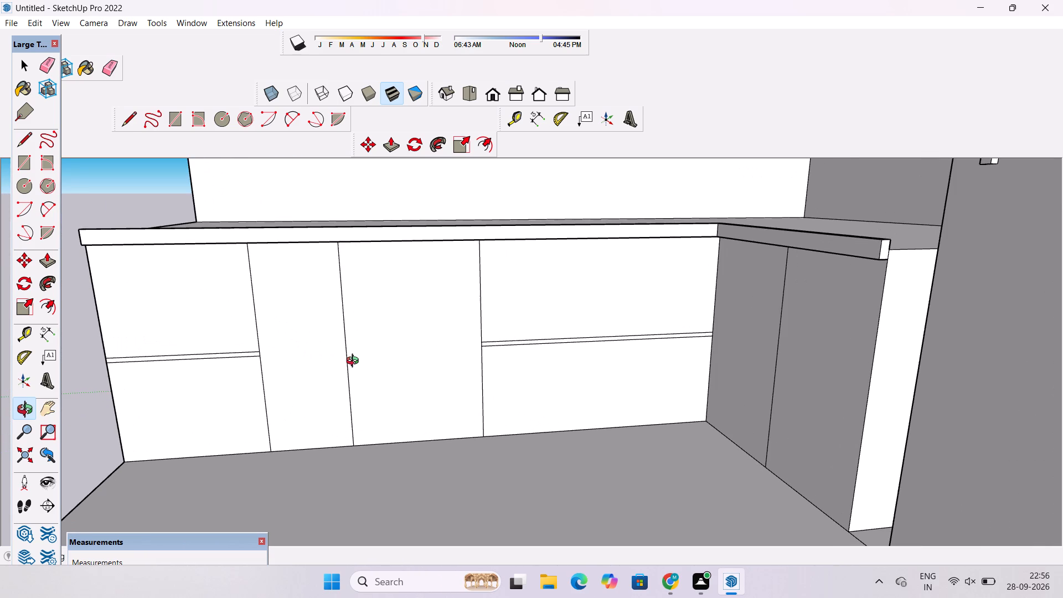
left_click_drag(358, 349, 367, 321, "shift")
key("e")
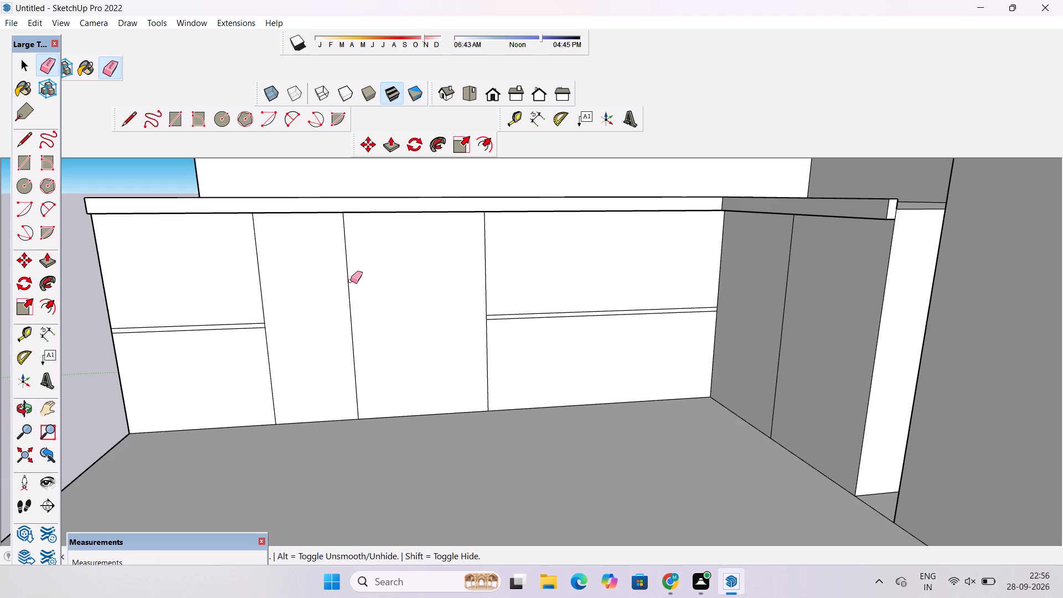
left_click_drag(352, 279, 345, 300)
scroll(345, 300, "down", 4)
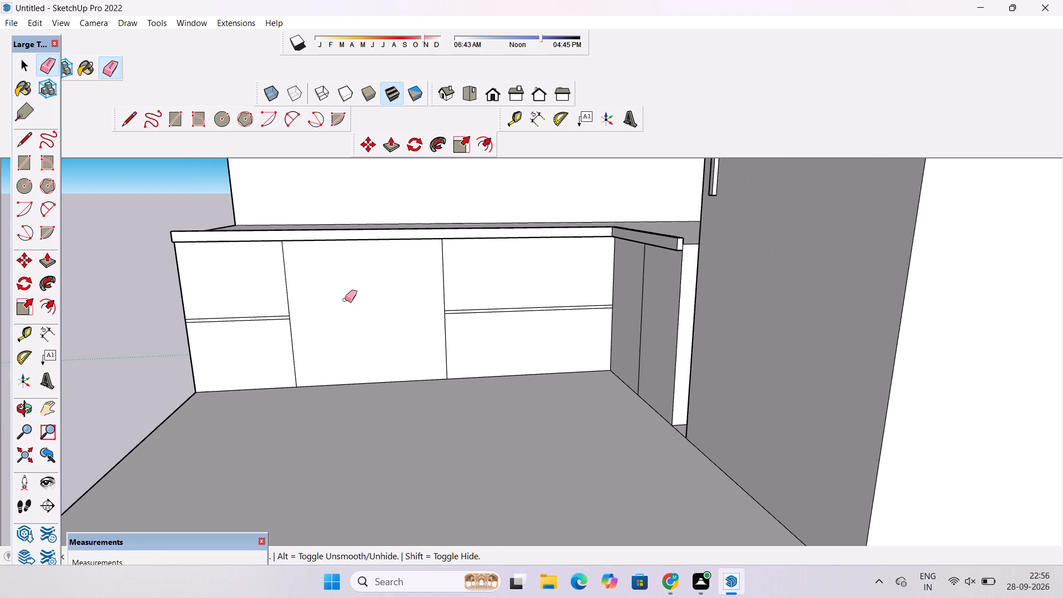
Draw two 8' horizontal lines across the merged middle section of the long front face, dividing it into three drawer fronts.
key("space")
scroll(345, 300, "down", 1)
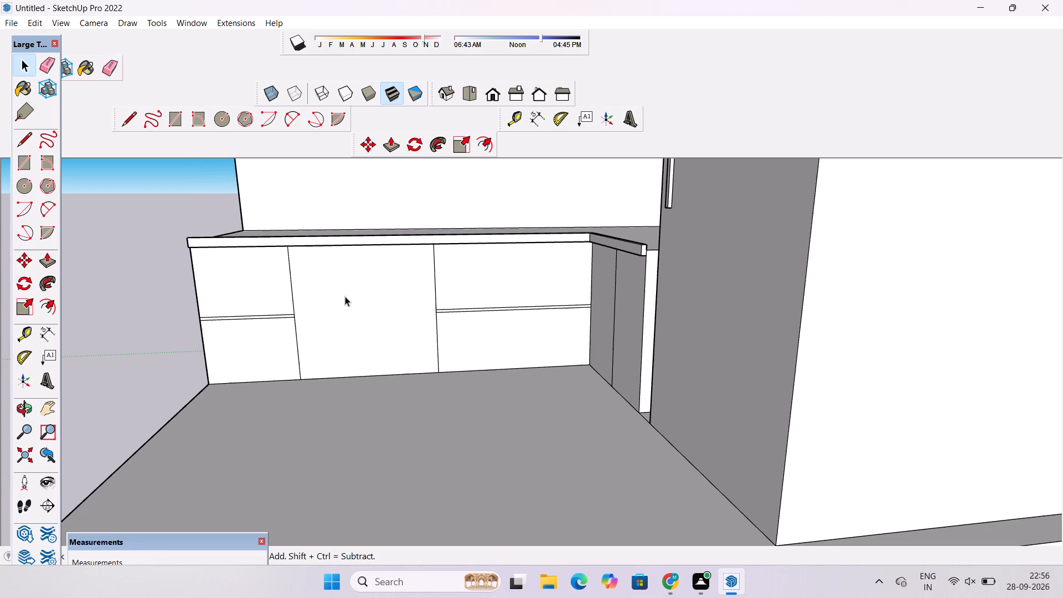
scroll(345, 295, "up", 3)
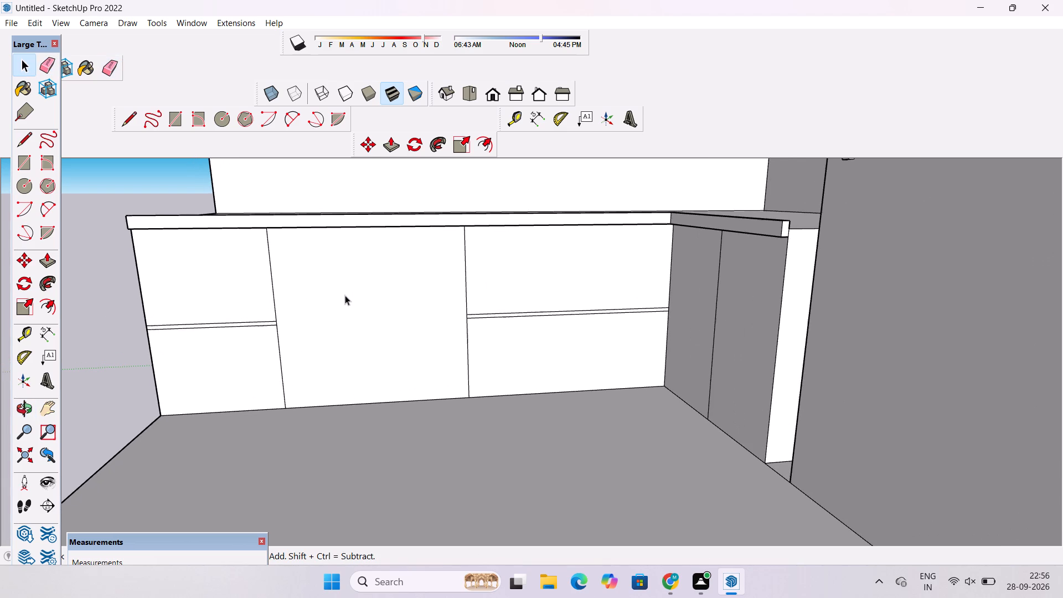
scroll(345, 295, "down", 1)
scroll(345, 295, "up", 1)
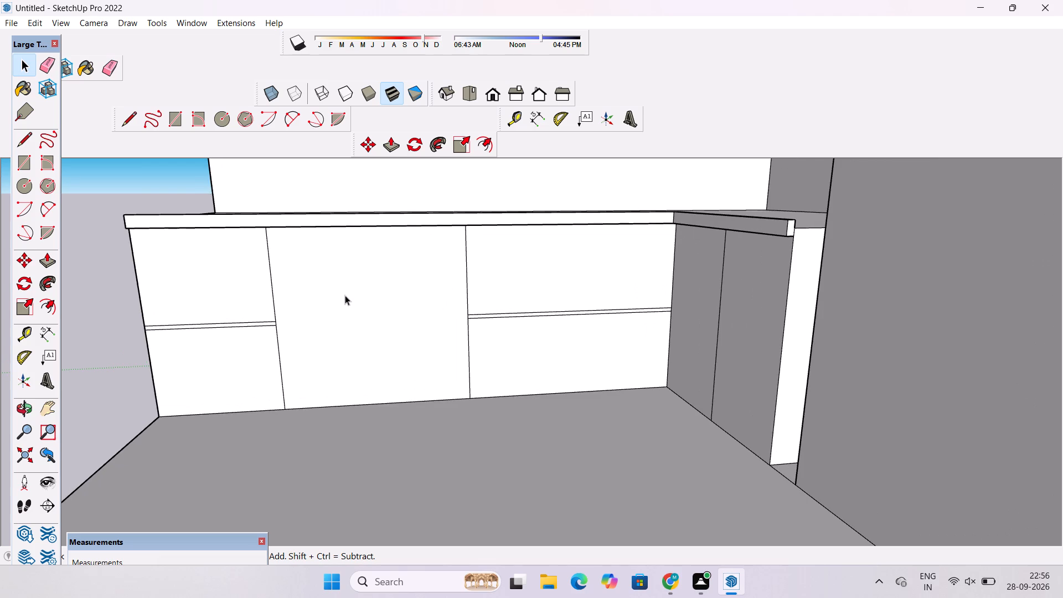
key("l")
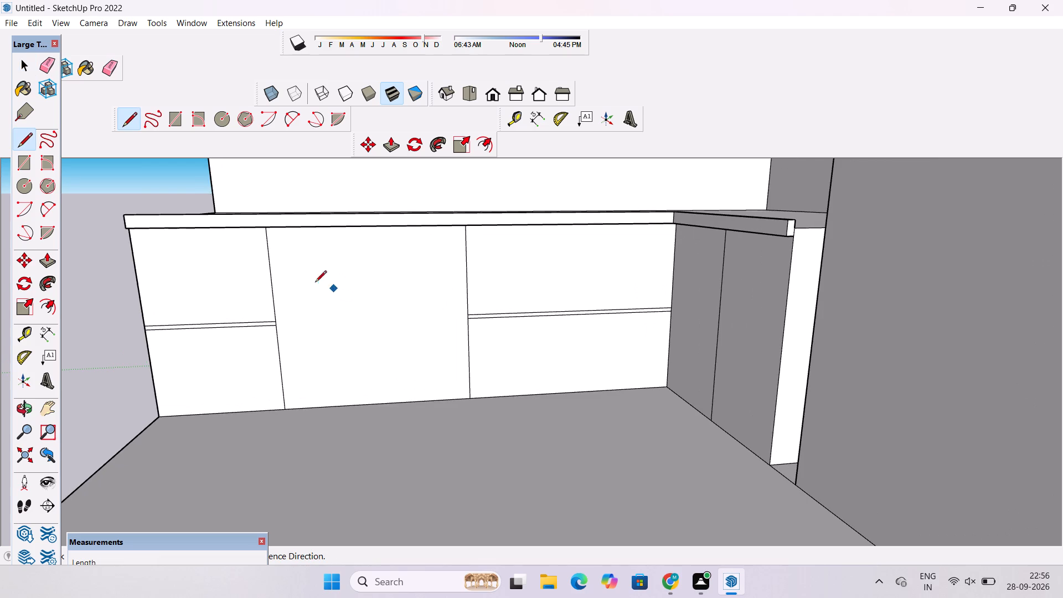
left_click(274, 277)
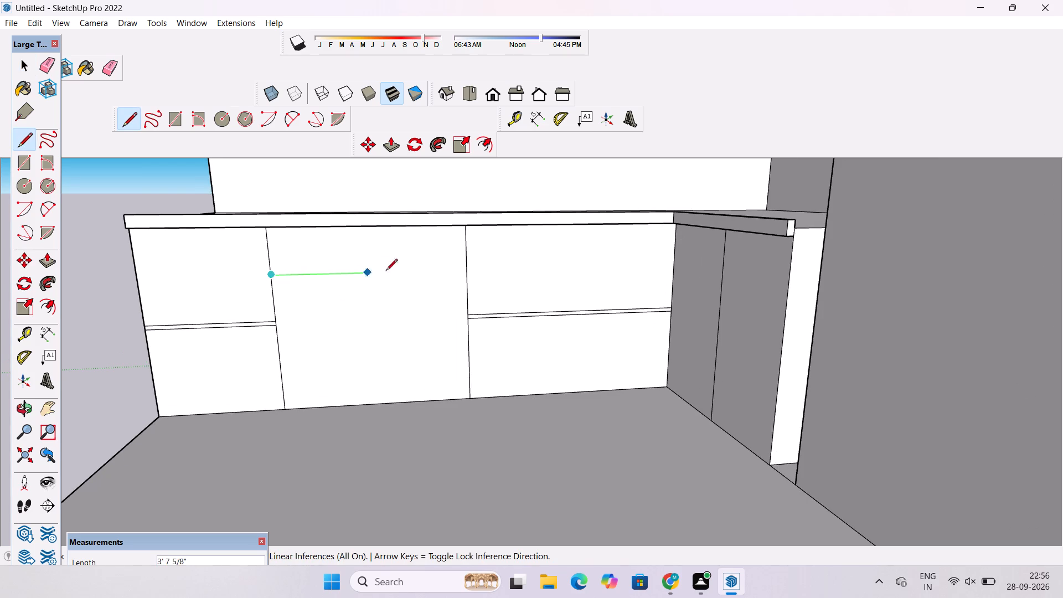
left_click(469, 269)
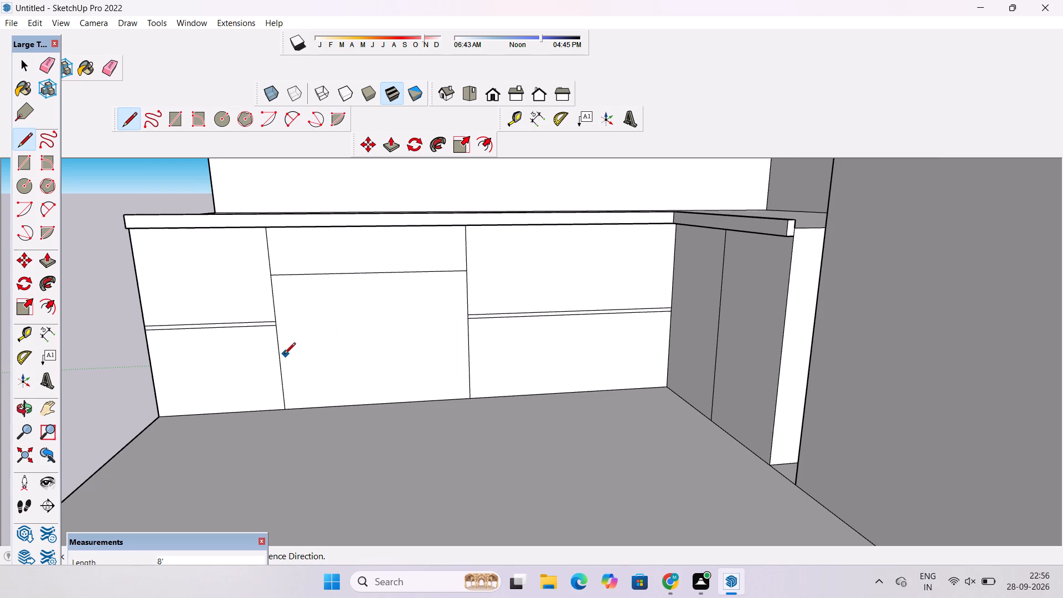
left_click(283, 355)
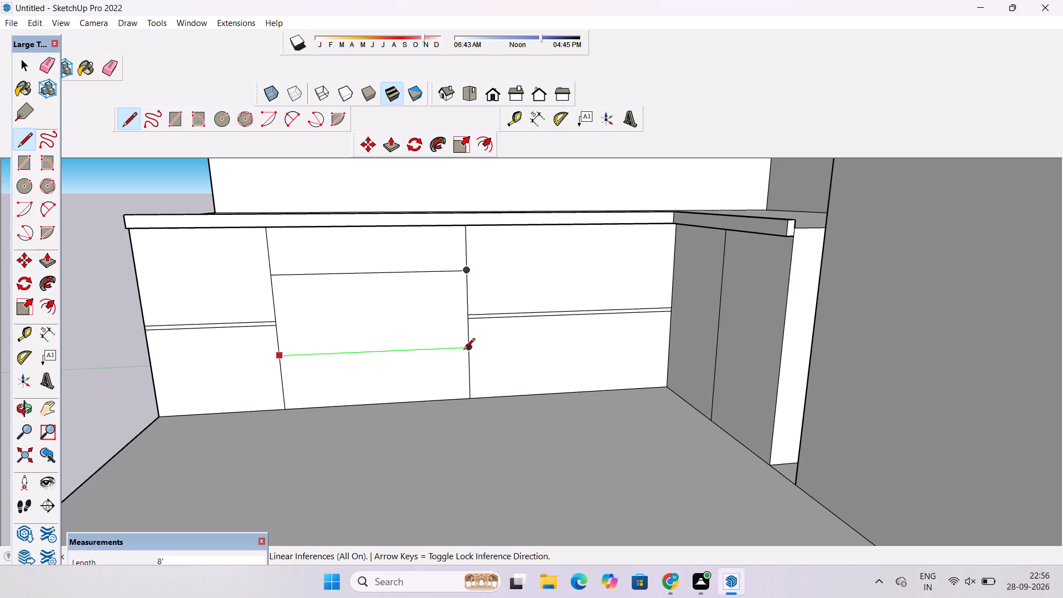
left_click(468, 350)
key("space")
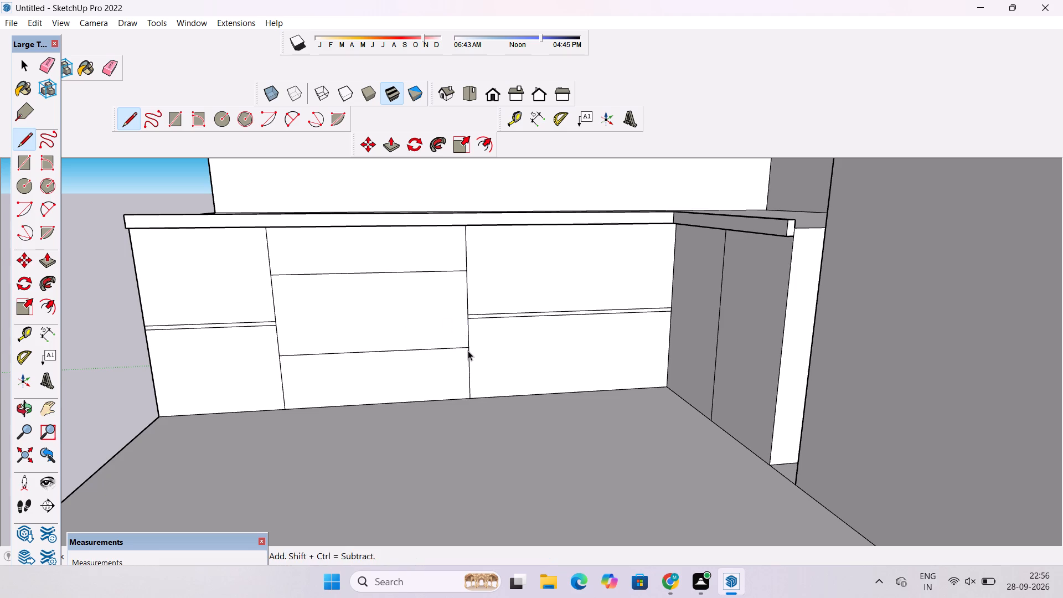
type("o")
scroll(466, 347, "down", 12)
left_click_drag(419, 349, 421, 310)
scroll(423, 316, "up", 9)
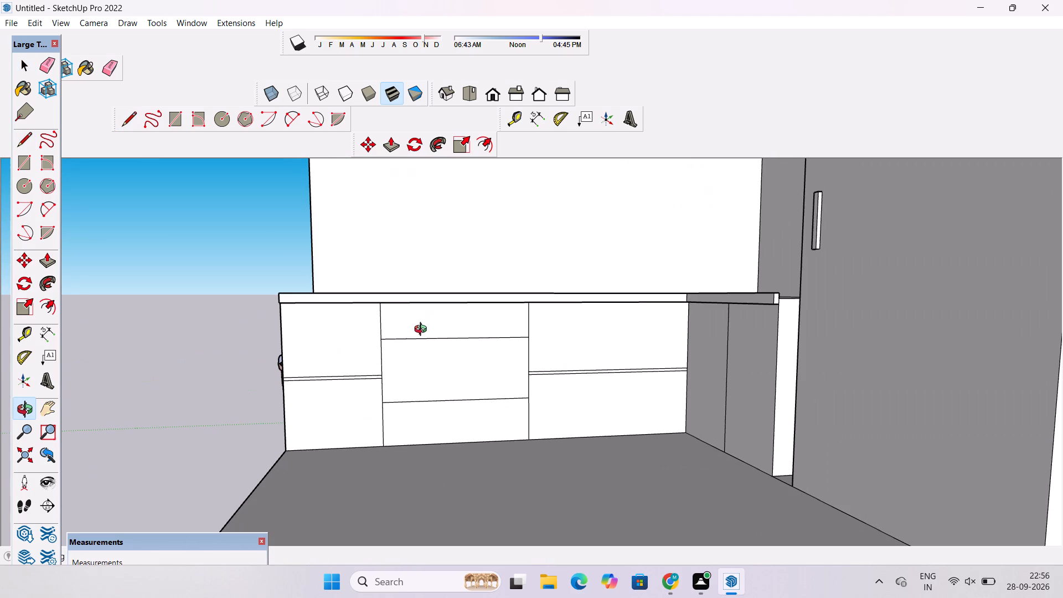
Copy each of the two horizontal lines in the long front face's middle section 2" downward to form narrow gaps between drawers.
left_click_drag(423, 337, 403, 313)
left_click_drag(409, 369, 413, 390)
scroll(390, 338, "up", 6)
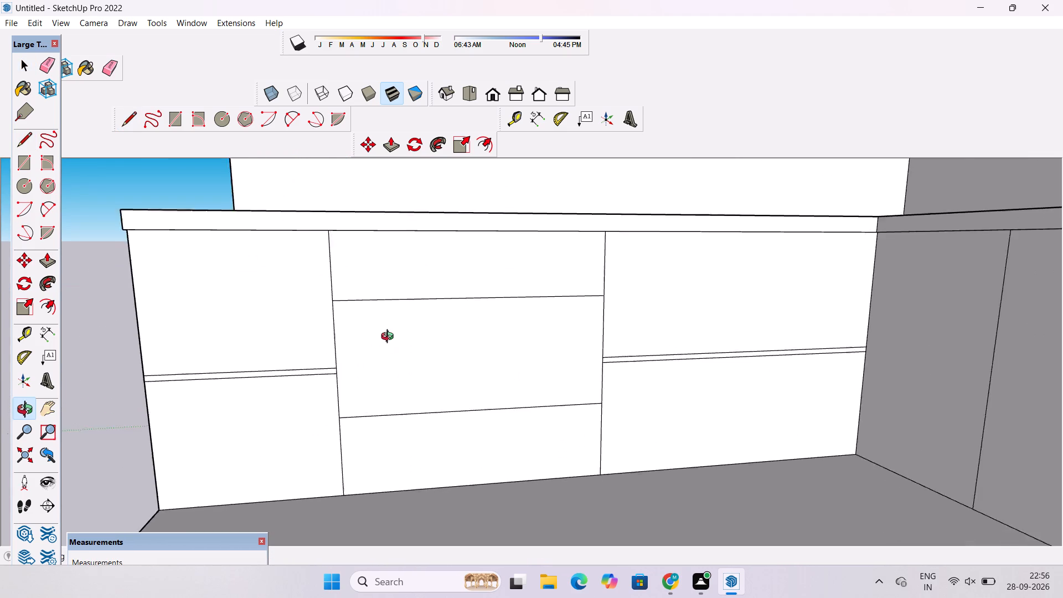
scroll(390, 338, "up", 2)
left_click_drag(390, 337, 329, 343, "shift")
scroll(328, 343, "down", 4)
scroll(328, 343, "up", 1)
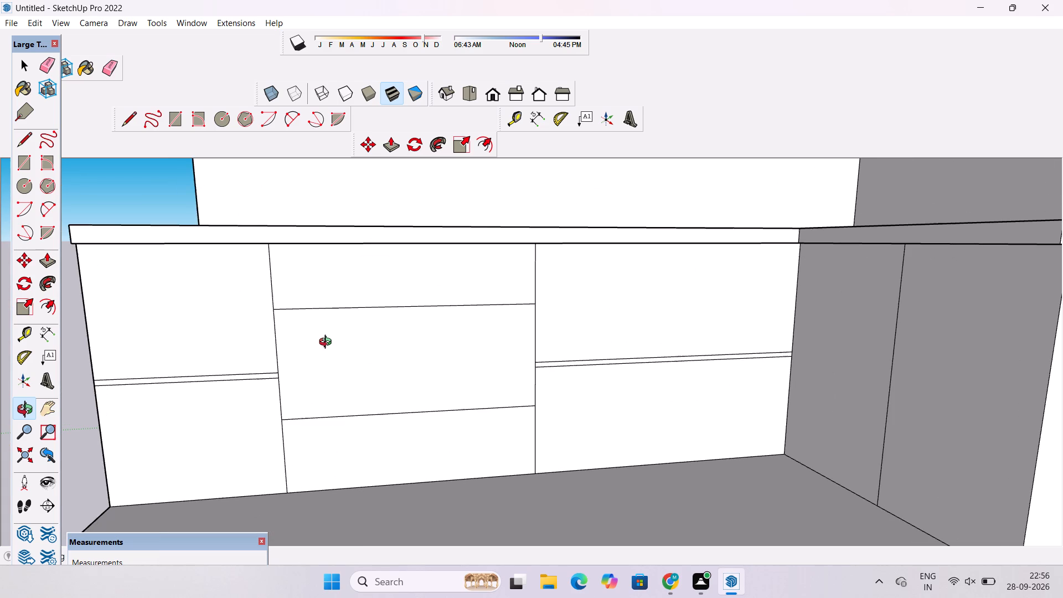
key("m")
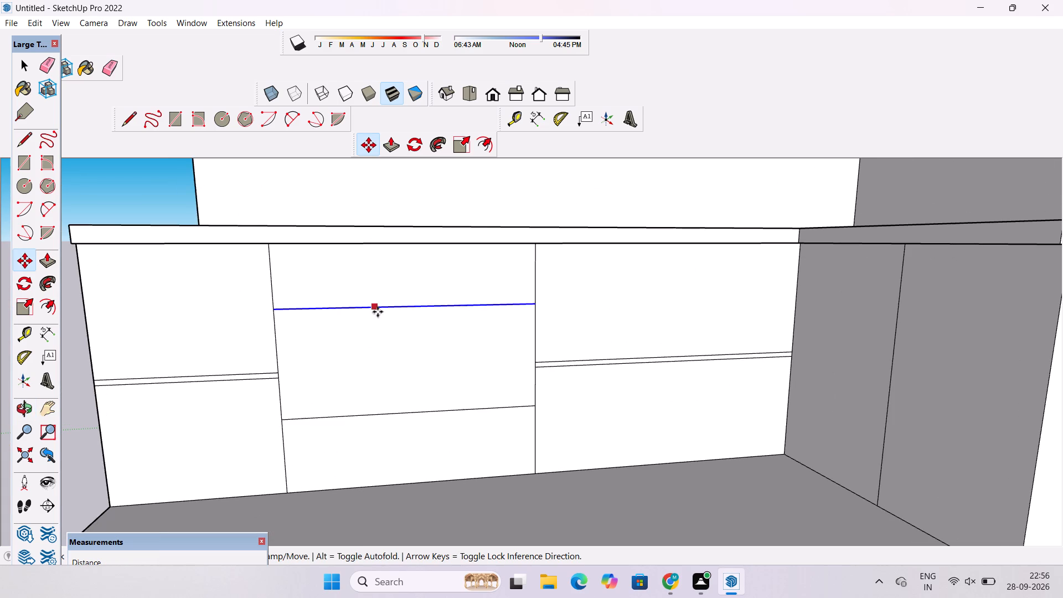
left_click(411, 308)
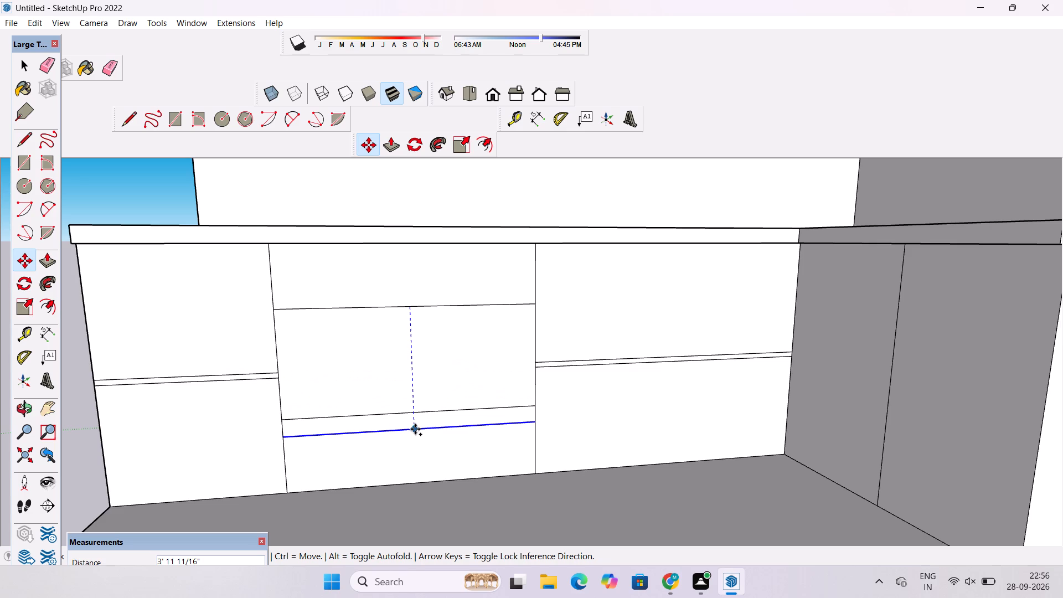
type("2\"")
key("Return")
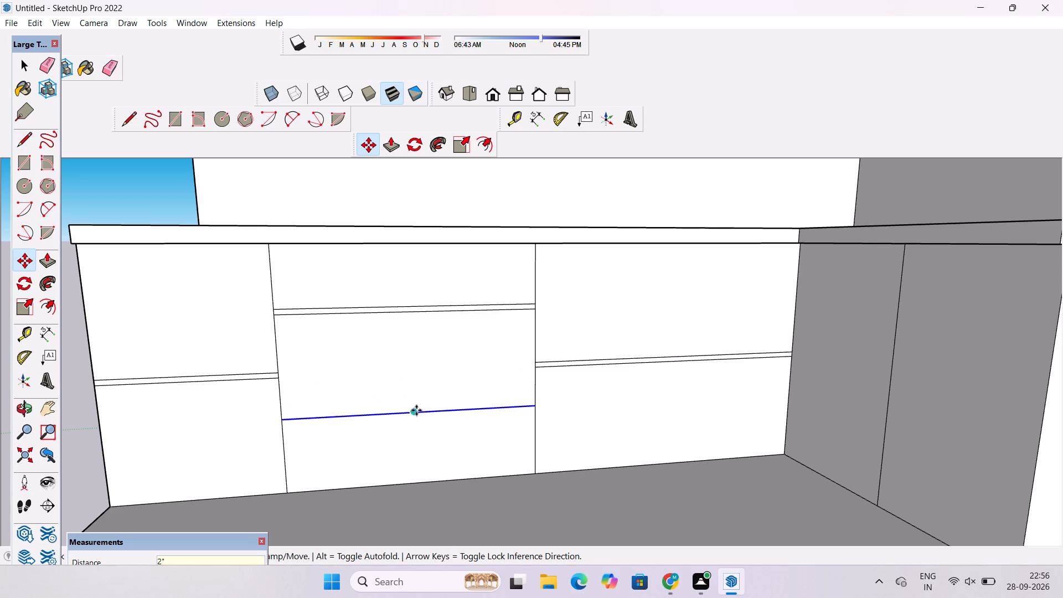
left_click(415, 415)
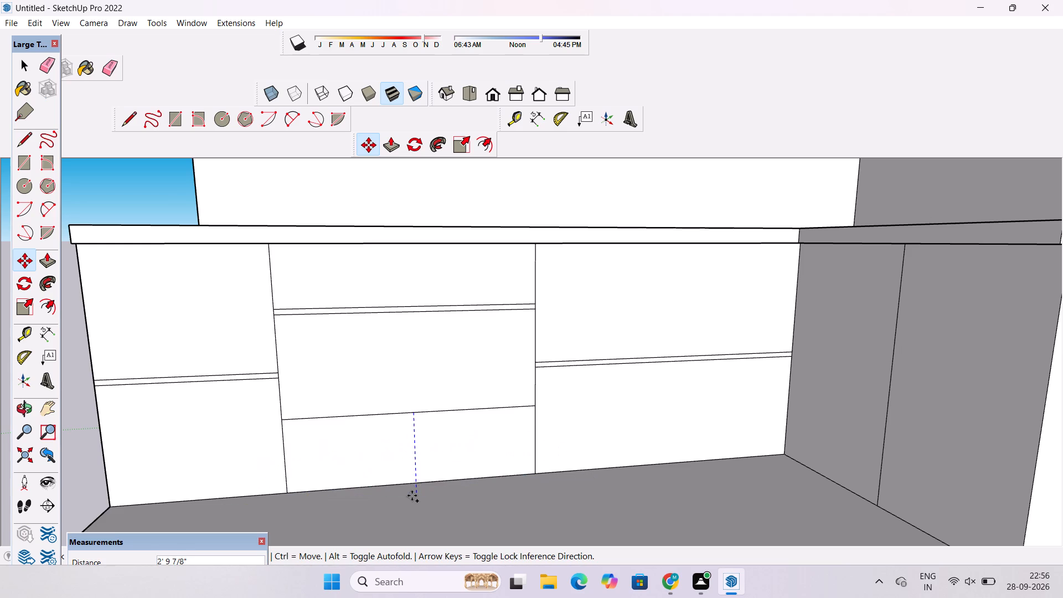
type("2\"")
key("Return")
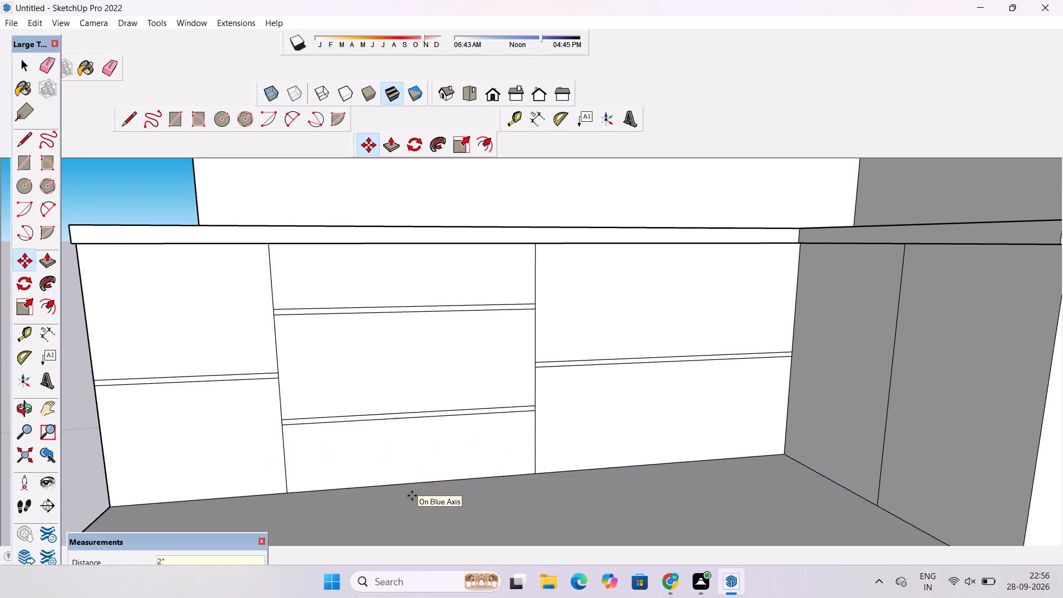
Erase the pair of horizontal lines across the end section of the long front face, farthest from the counter's corner.
key("o")
scroll(401, 487, "down", 7)
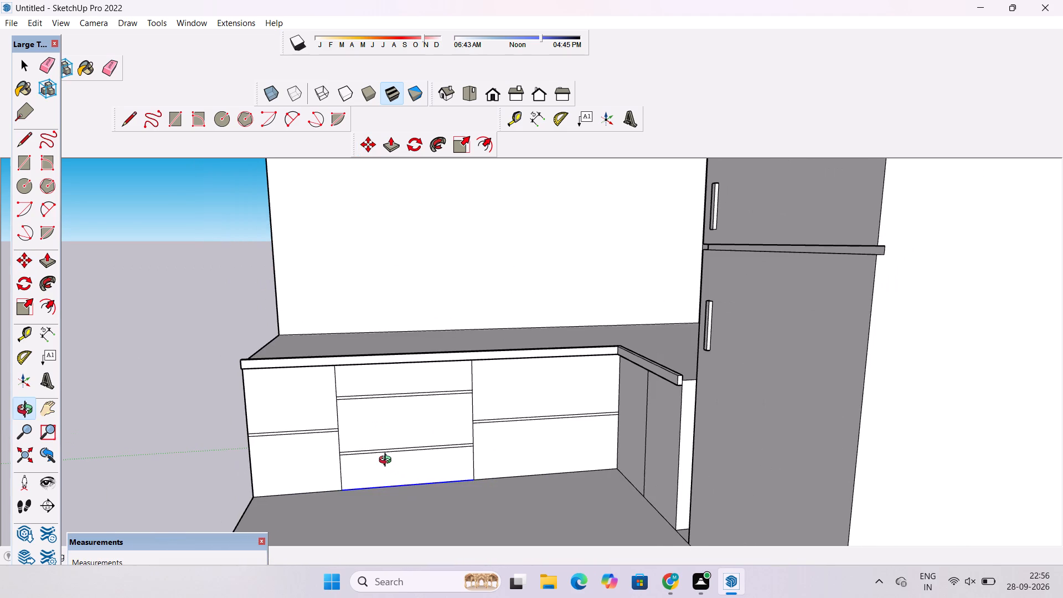
left_click_drag(381, 446, 376, 360, "shift")
left_click_drag(374, 375, 596, 390)
scroll(468, 382, "up", 4)
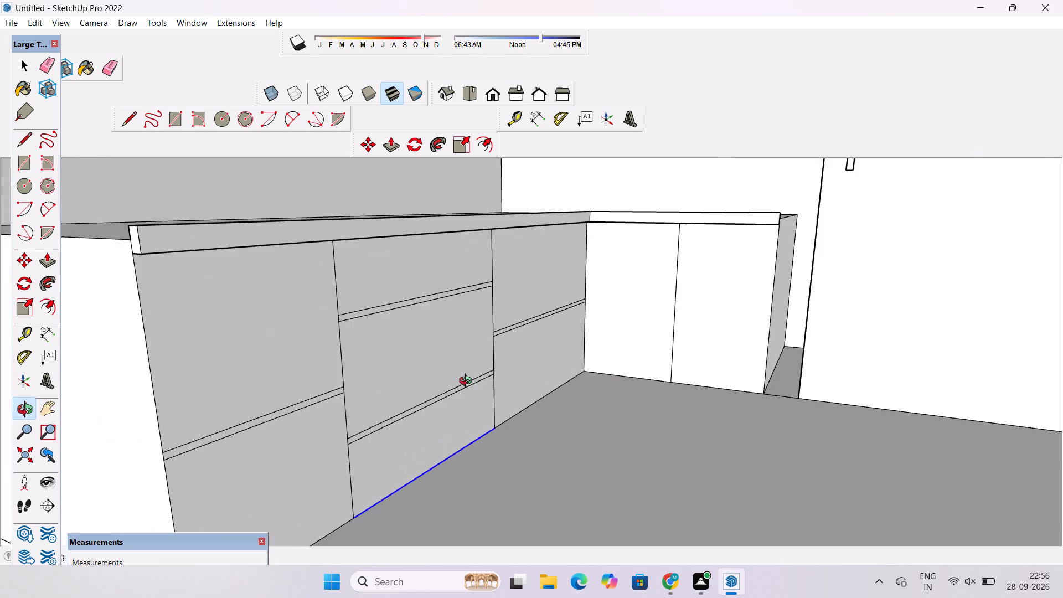
scroll(468, 382, "down", 4)
left_click_drag(468, 384, 277, 369)
scroll(323, 355, "up", 5)
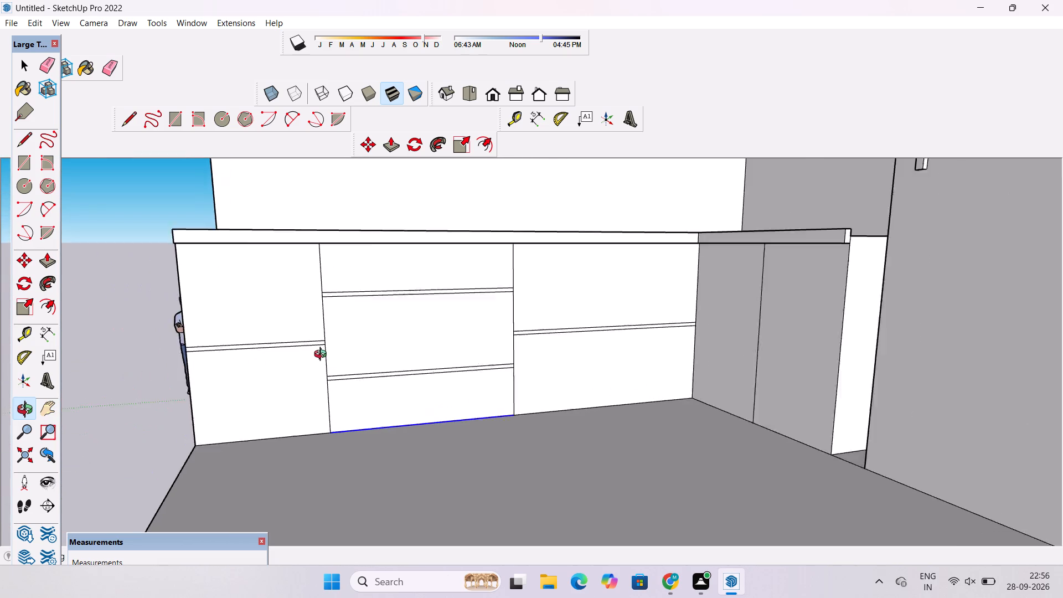
scroll(323, 355, "up", 1)
left_click_drag(337, 355, 312, 358)
left_click_drag(288, 364, 422, 378, "shift")
left_click_drag(422, 378, 408, 370)
left_click_drag(407, 369, 391, 370, "shift")
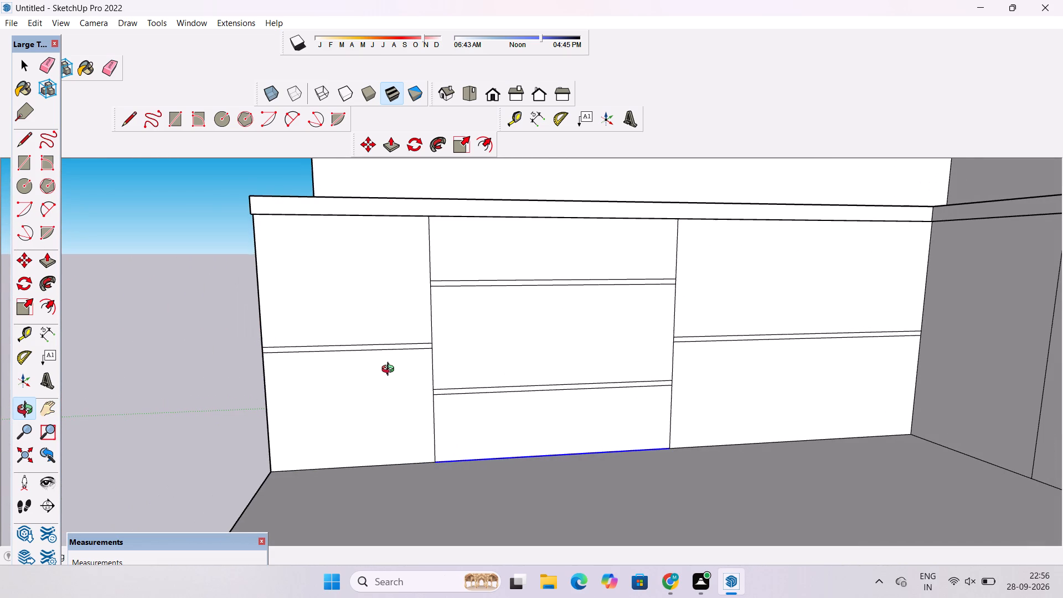
key("e")
left_click_drag(385, 331, 380, 362)
left_click_drag(377, 340, 377, 352)
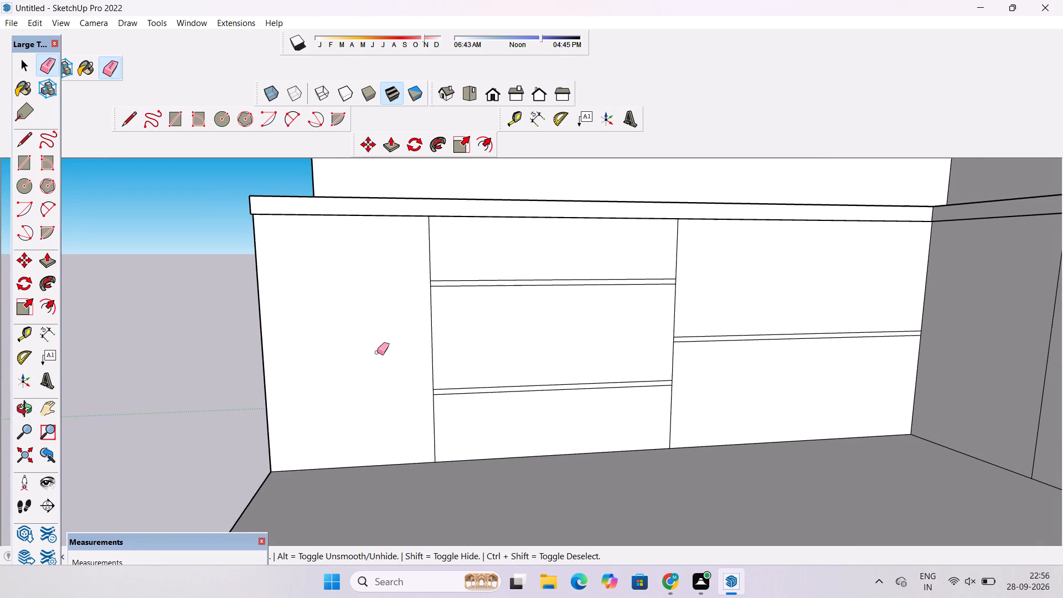
Draw a 5' horizontal line across the end section, continuing the lower edge of the middle section's upper gap.
key("o")
scroll(377, 352, "down", 9)
left_click_drag(364, 365, 371, 335, "shift")
left_click_drag(371, 334, 399, 343)
scroll(382, 322, "up", 4)
left_click_drag(382, 319, 391, 336, "shift")
left_click_drag(391, 336, 424, 341)
scroll(409, 326, "up", 1)
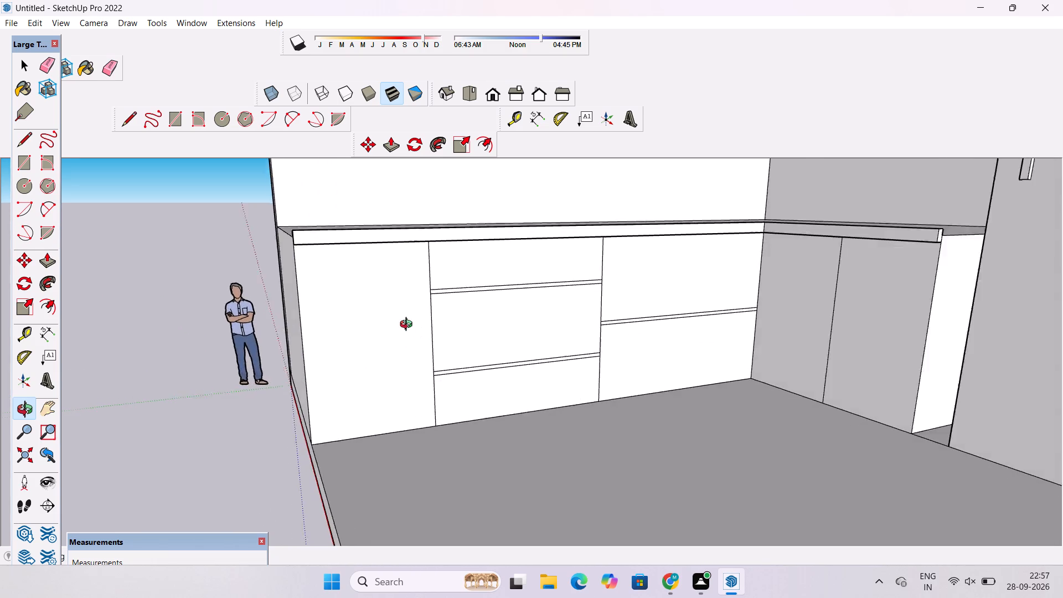
scroll(409, 326, "up", 2)
left_click_drag(409, 326, 424, 350, "shift")
scroll(424, 350, "up", 1)
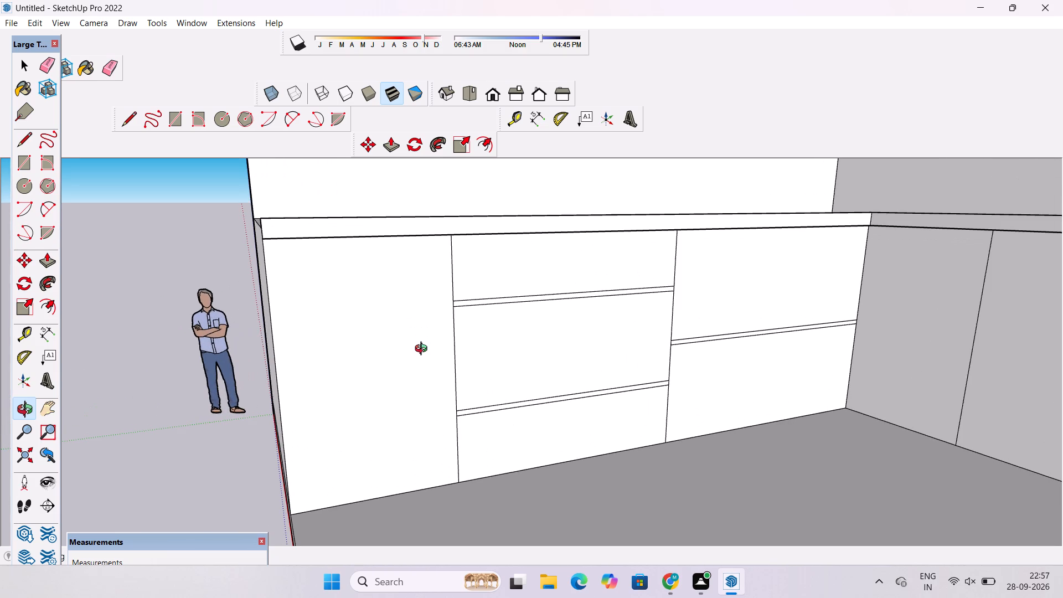
key("l")
scroll(448, 322, "up", 5)
left_click(457, 298)
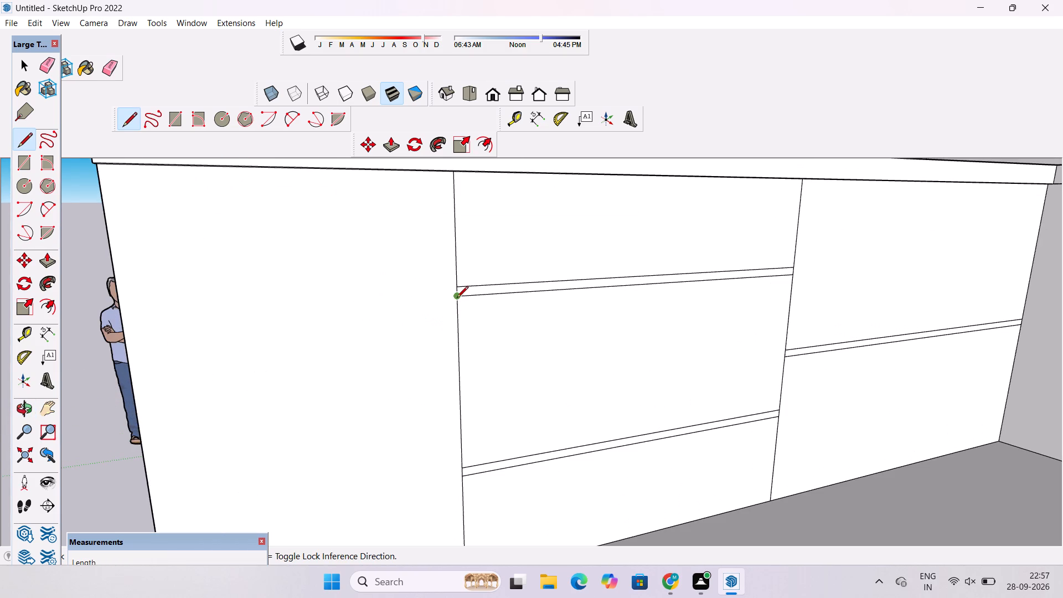
scroll(457, 298, "down", 6)
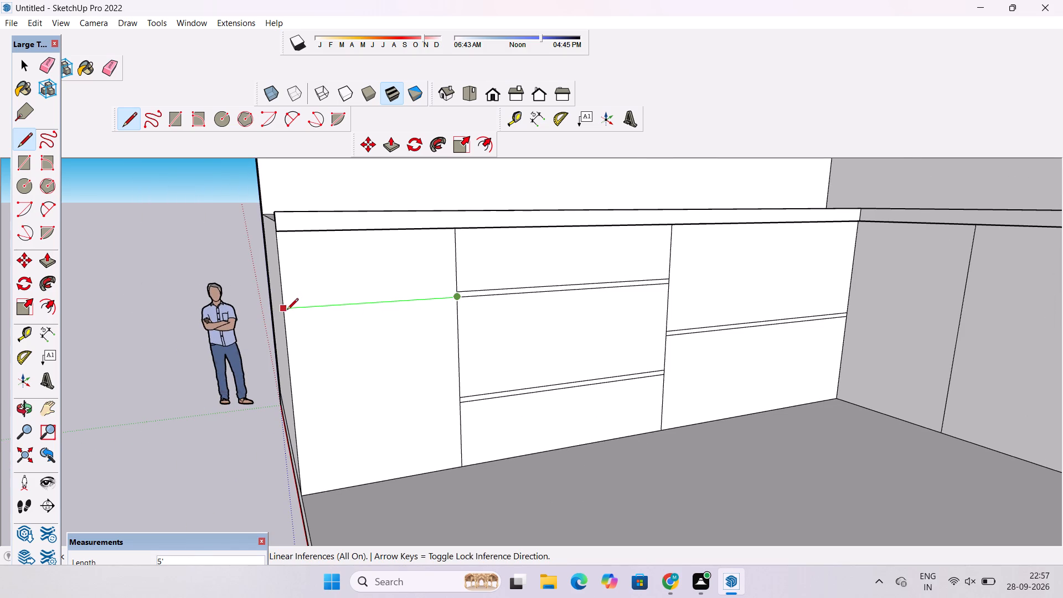
left_click(281, 311)
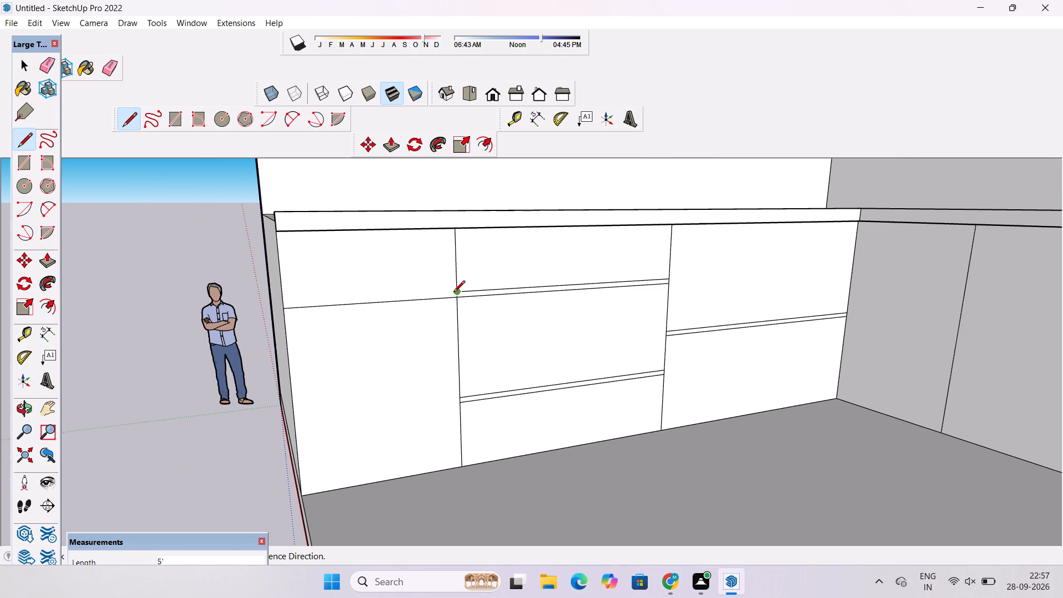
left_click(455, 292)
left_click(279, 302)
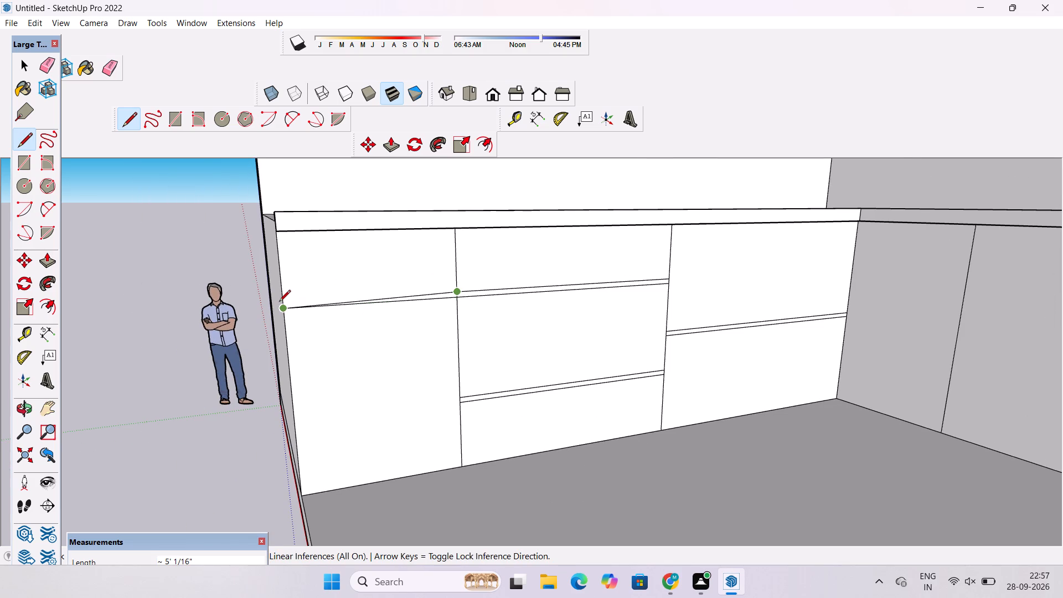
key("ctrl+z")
Draw a horizontal line across the end section, continuing the upper edge of the middle section's upper gap.
scroll(461, 297, "up", 1)
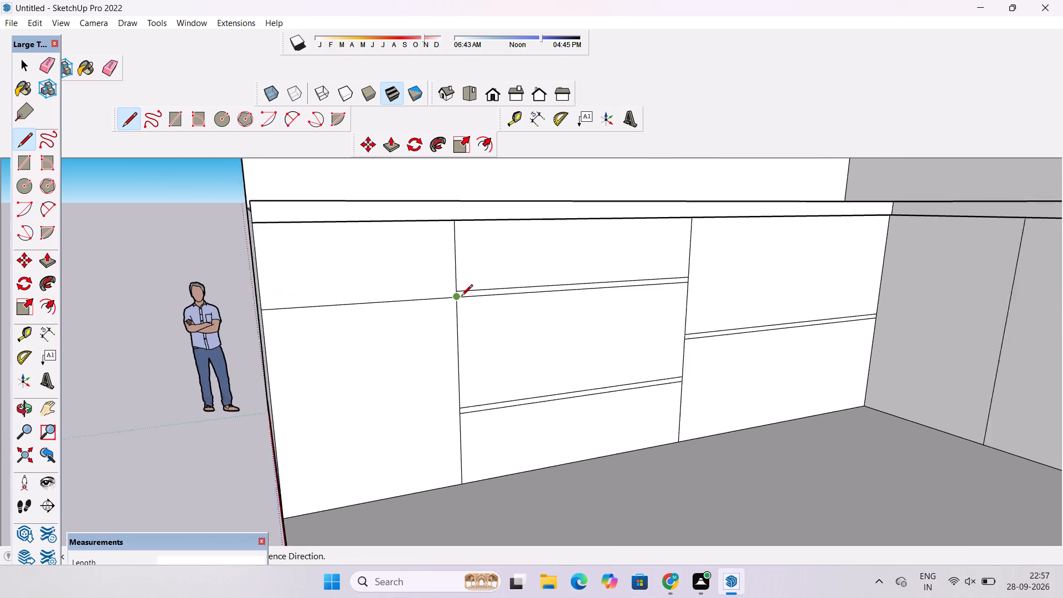
scroll(461, 297, "up", 2)
left_click(456, 291)
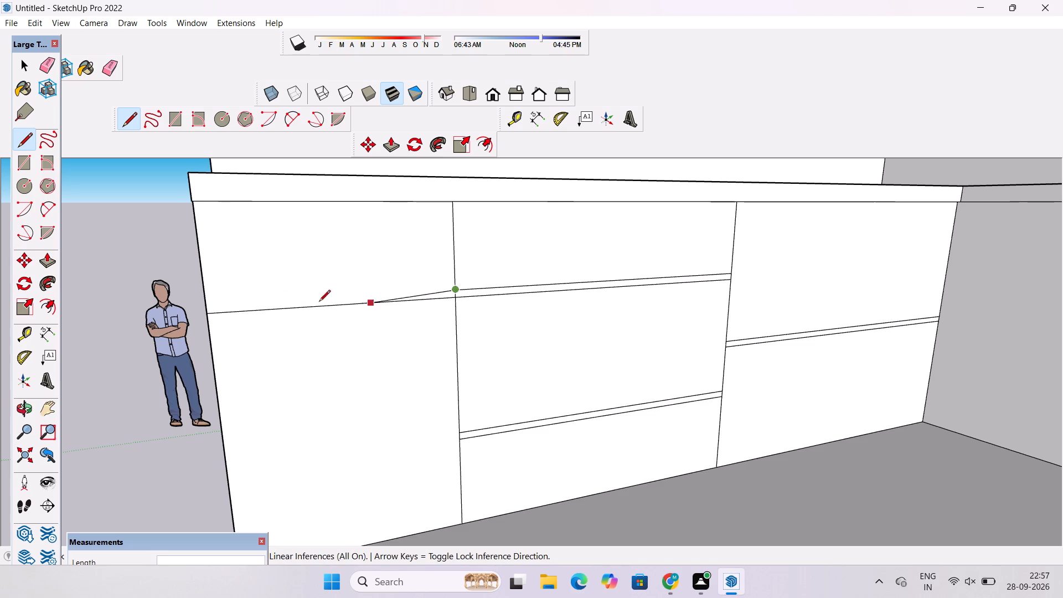
left_click(204, 299)
scroll(201, 293, "down", 7)
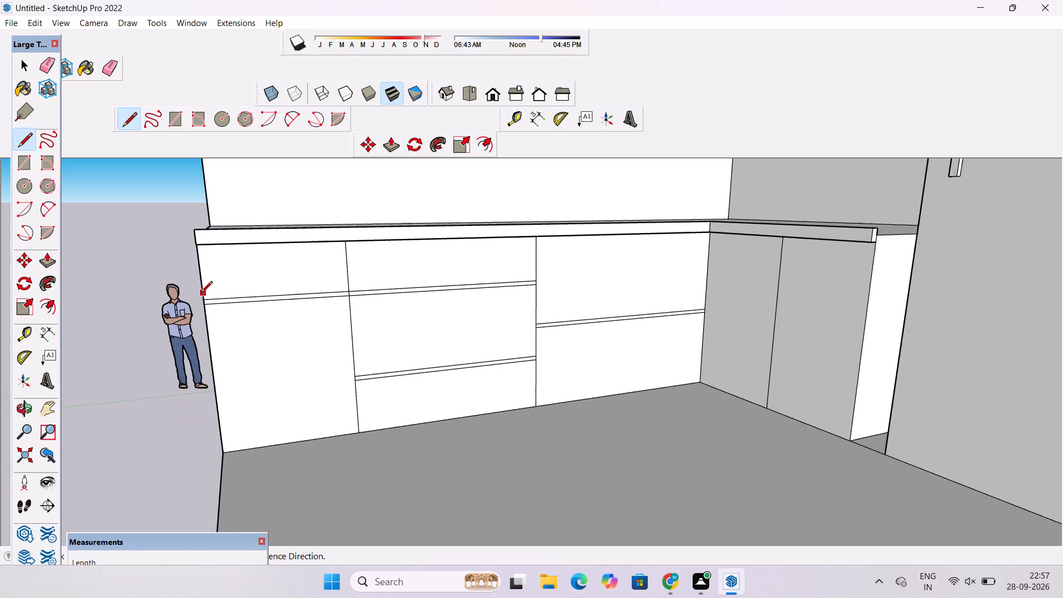
Draw two 5' horizontal lines across the end section, continuing both edges of the middle section's lower gap.
scroll(201, 293, "down", 3)
scroll(280, 360, "up", 4)
scroll(347, 360, "up", 9)
scroll(298, 350, "up", 4)
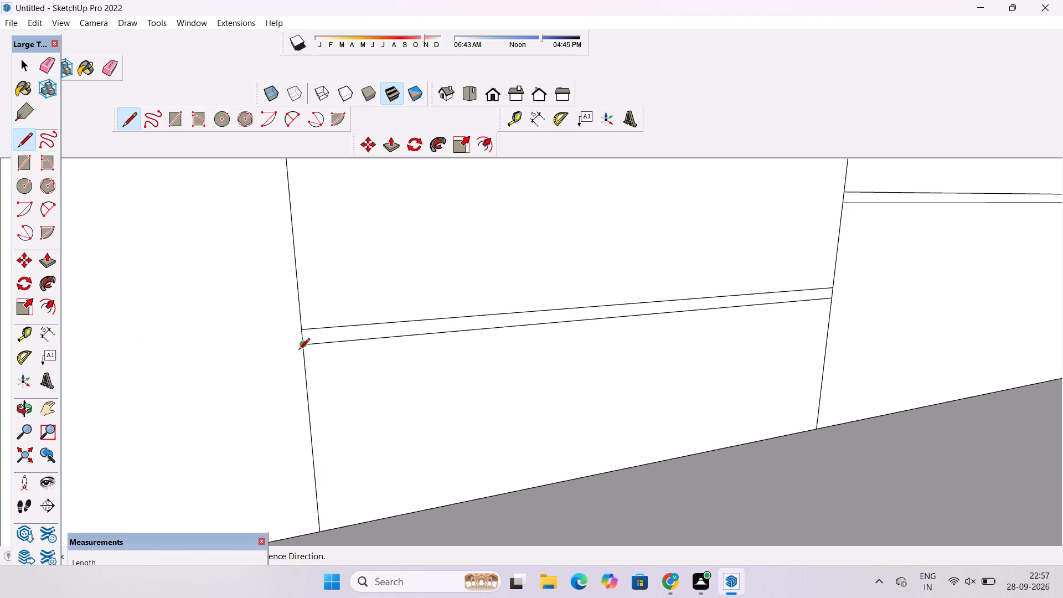
left_click(303, 347)
scroll(303, 347, "down", 10)
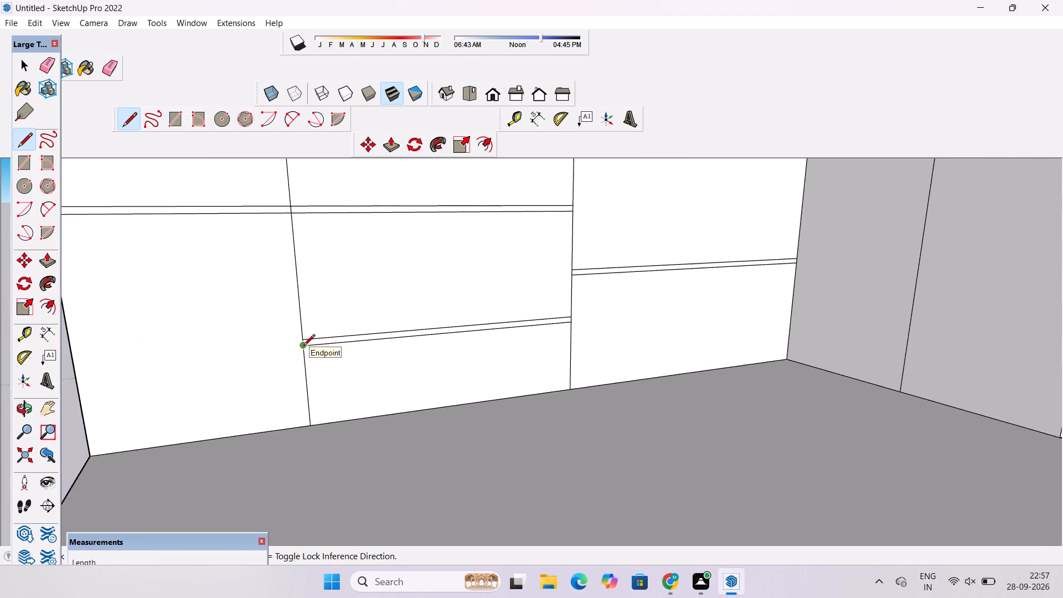
scroll(303, 347, "down", 4)
scroll(145, 366, "up", 2)
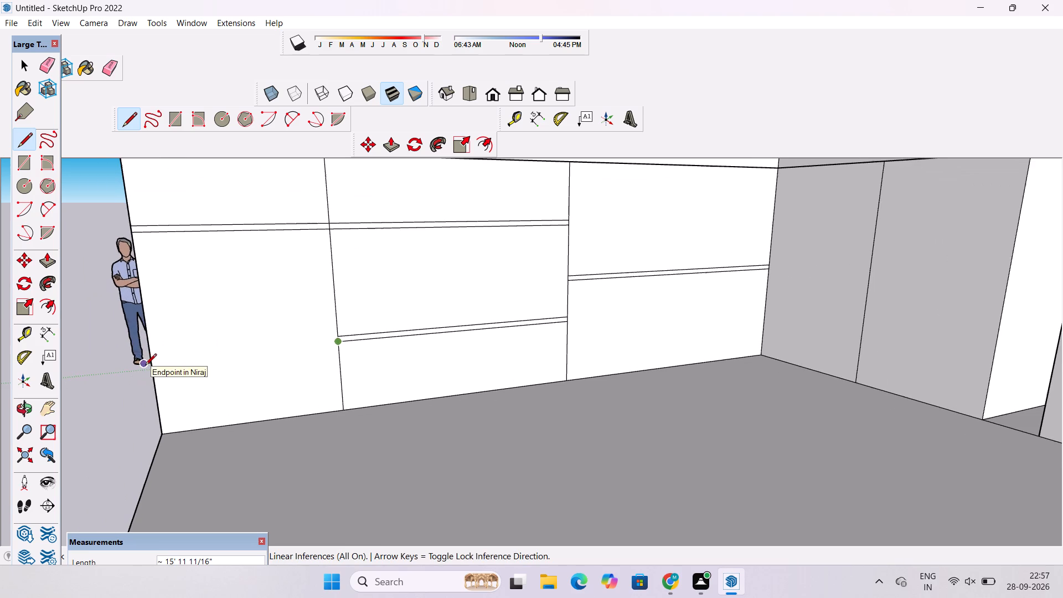
left_click(153, 359)
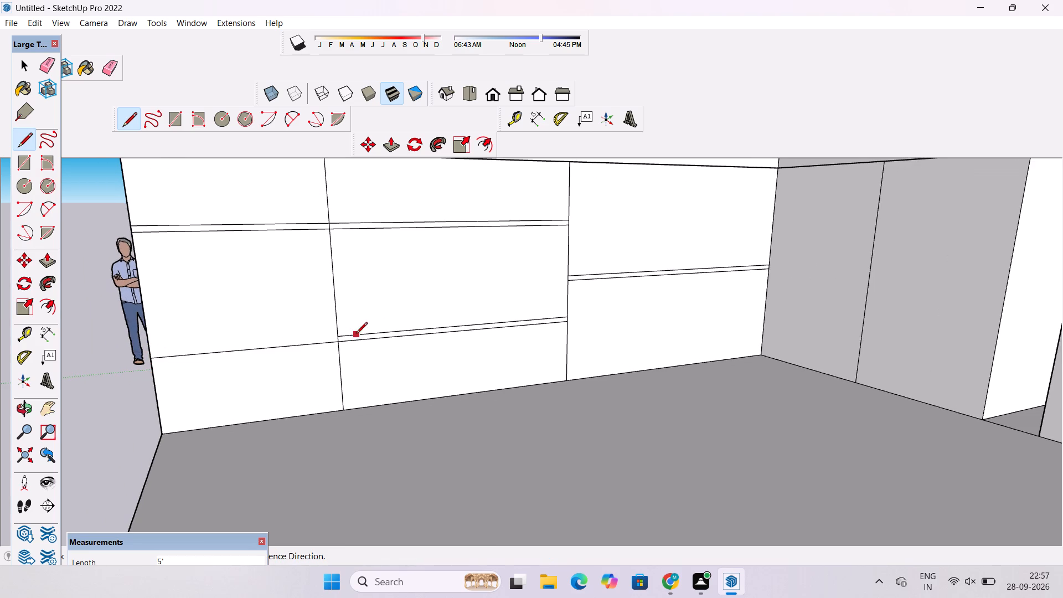
left_click(337, 336)
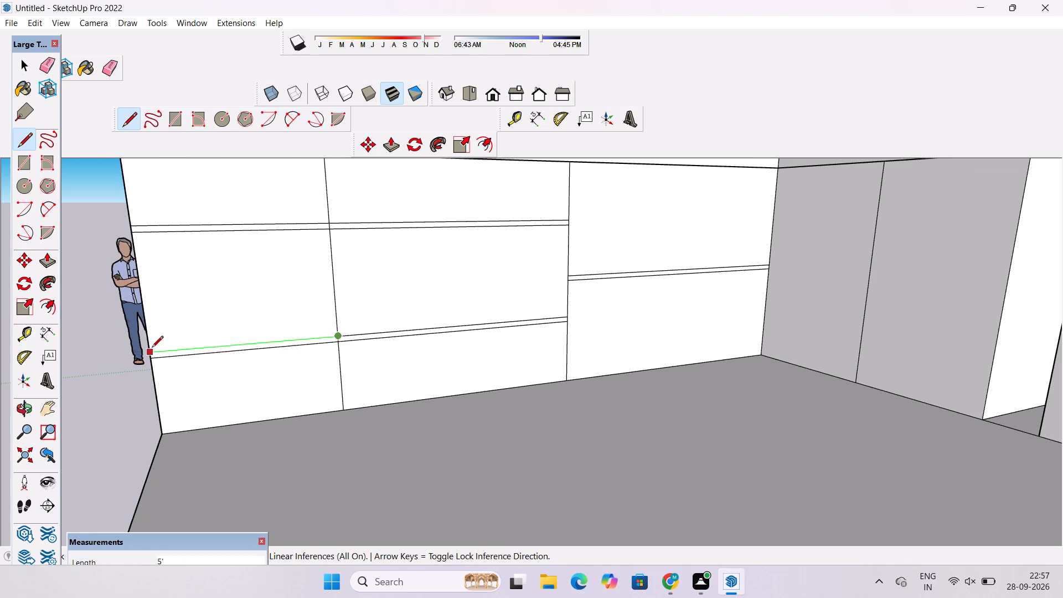
left_click(149, 349)
Examine the divided counter fronts up close and the whole kitchen corner from several angles.
scroll(186, 385, "down", 15)
scroll(309, 332, "up", 5)
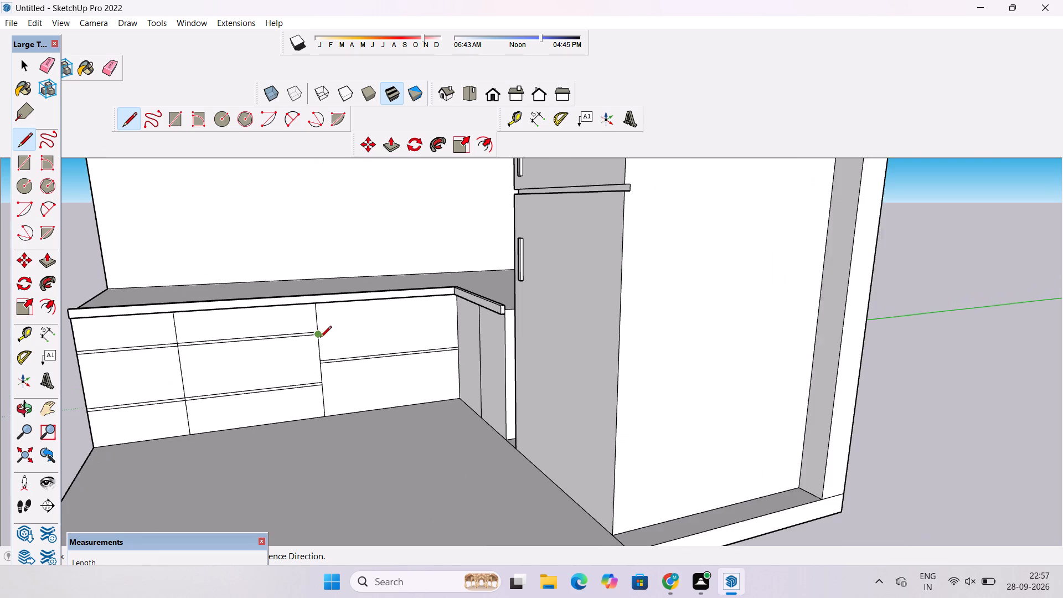
scroll(322, 340, "up", 4)
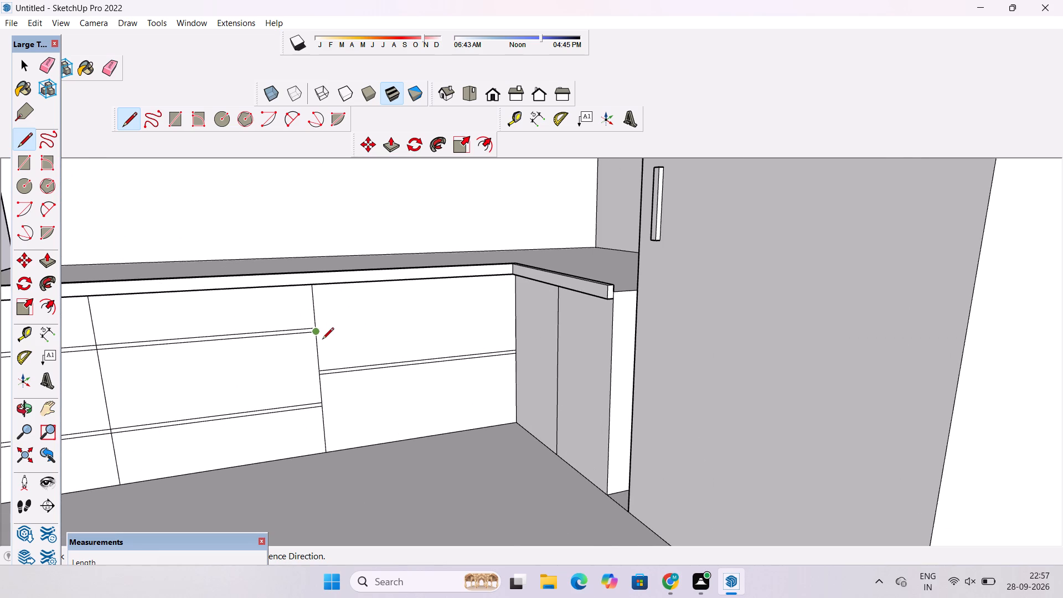
scroll(322, 340, "up", 1)
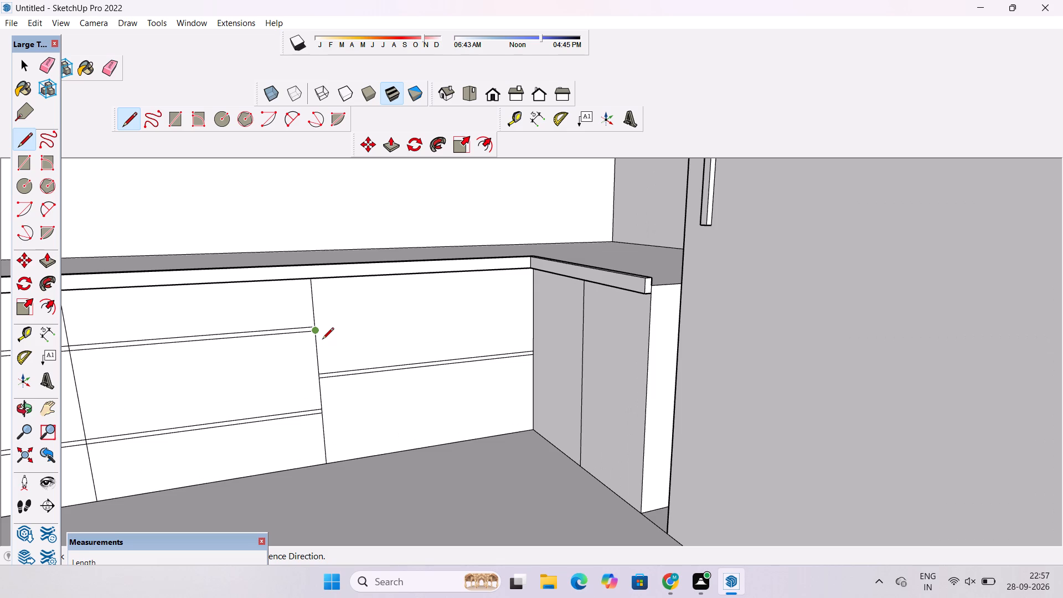
scroll(322, 340, "down", 3)
scroll(322, 340, "up", 3)
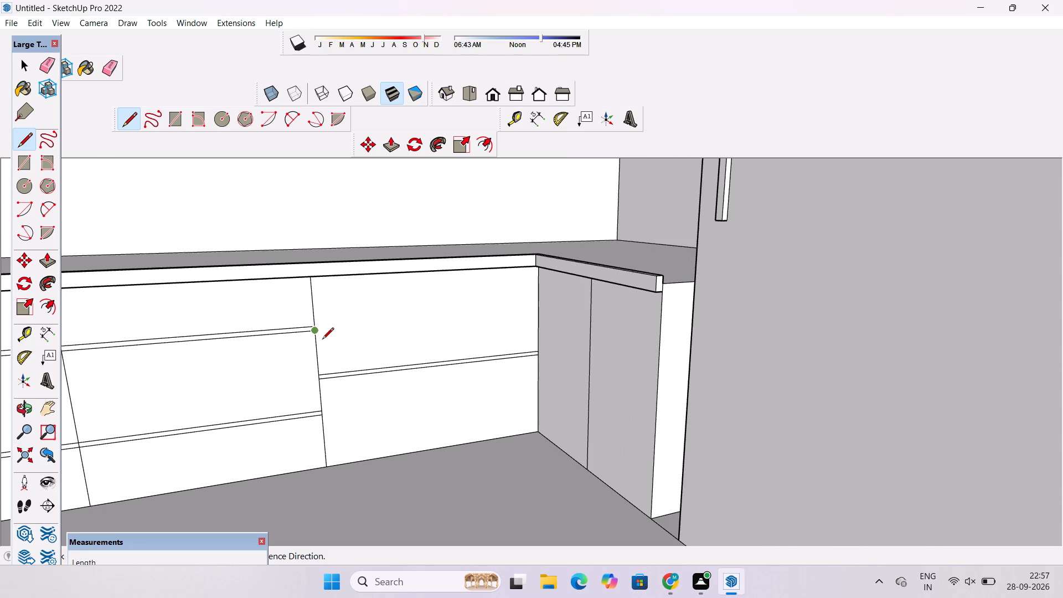
scroll(322, 340, "down", 5)
scroll(322, 340, "up", 5)
scroll(309, 329, "down", 12)
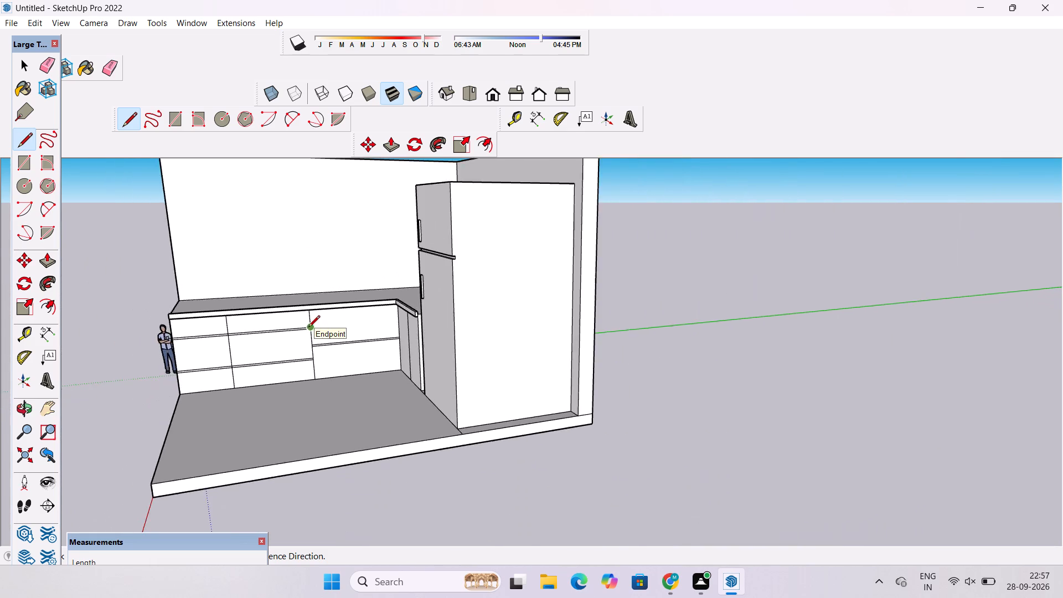
scroll(308, 328, "up", 7)
scroll(308, 328, "down", 4)
scroll(308, 328, "up", 1)
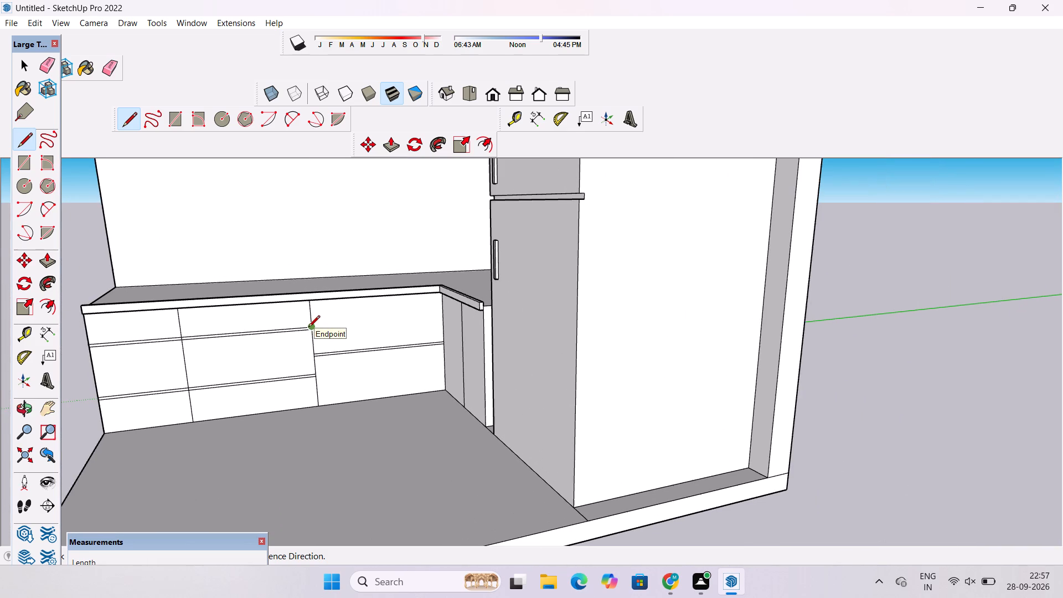
key("space")
key("o")
left_click_drag(364, 385, 356, 348)
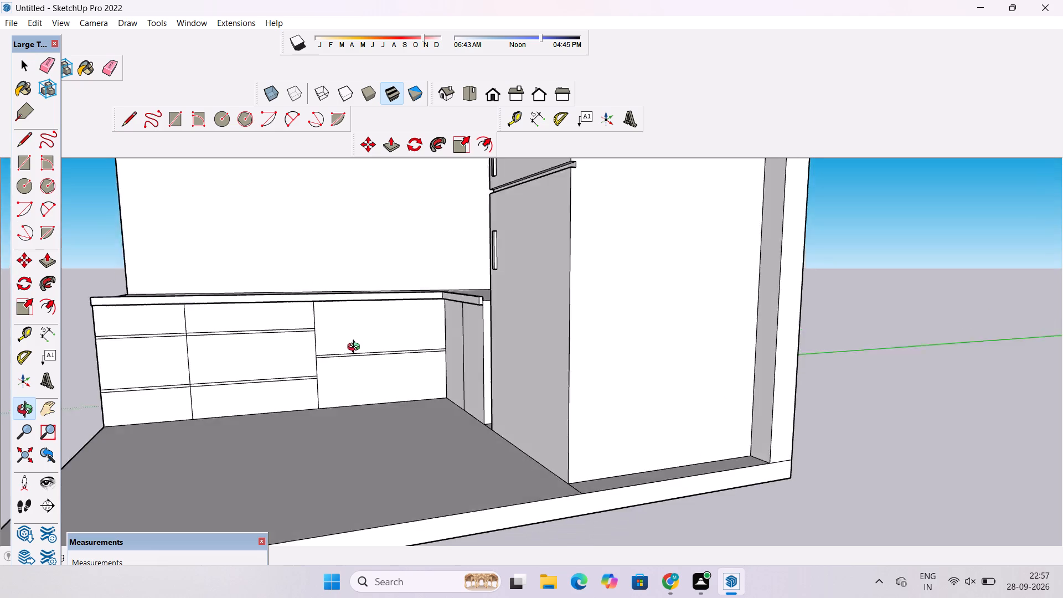
left_click_drag(356, 348, 354, 338)
scroll(348, 332, "down", 6)
left_click_drag(281, 357, 451, 402)
left_click_drag(438, 402, 432, 400)
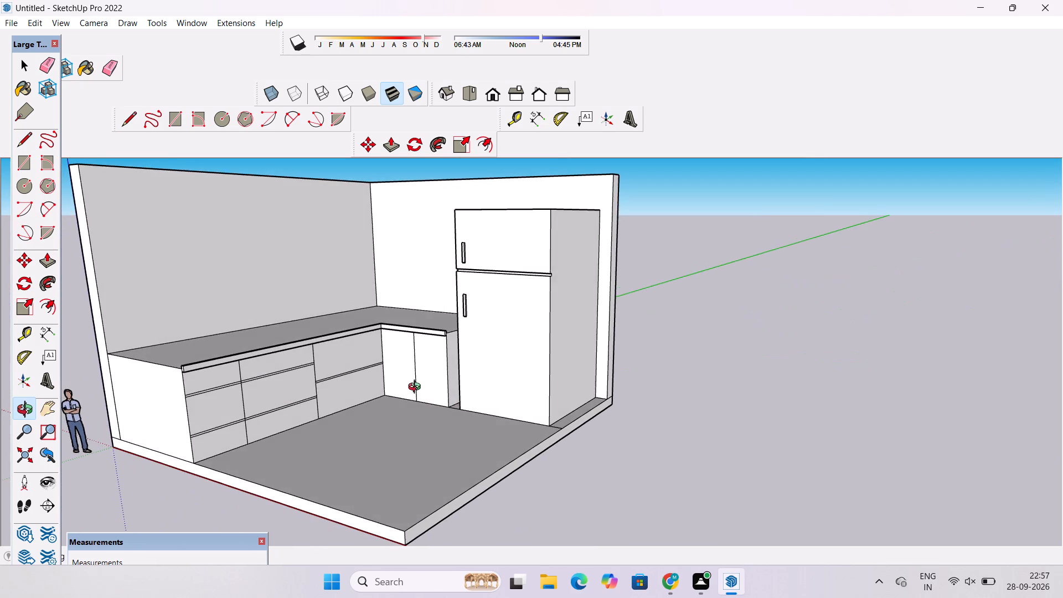
Examine the whole kitchen corner, including the divided counter fronts, from low and high angles.
left_click_drag(399, 386, 384, 333, "shift")
left_click_drag(341, 342, 446, 364)
scroll(412, 344, "down", 5)
left_click_drag(399, 347, 401, 318)
left_click_drag(401, 318, 393, 333, "shift")
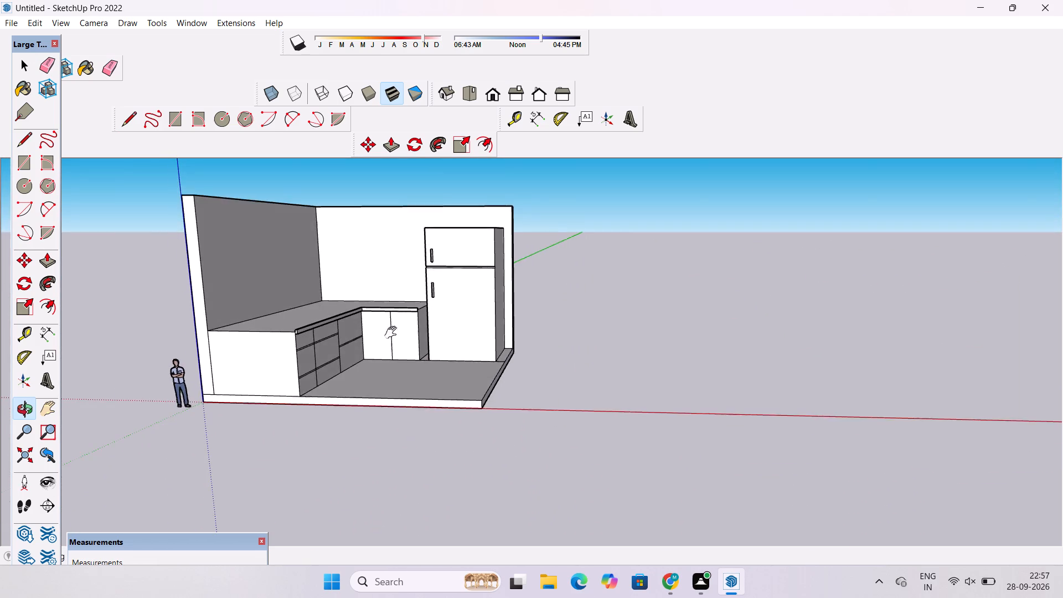
left_click_drag(393, 333, 374, 354, "shift")
scroll(323, 357, "up", 4)
left_click_drag(323, 354, 222, 424)
left_click_drag(225, 413, 311, 488, "shift")
left_click_drag(337, 428, 283, 427)
left_click_drag(281, 425, 287, 446, "shift")
left_click_drag(289, 451, 278, 427)
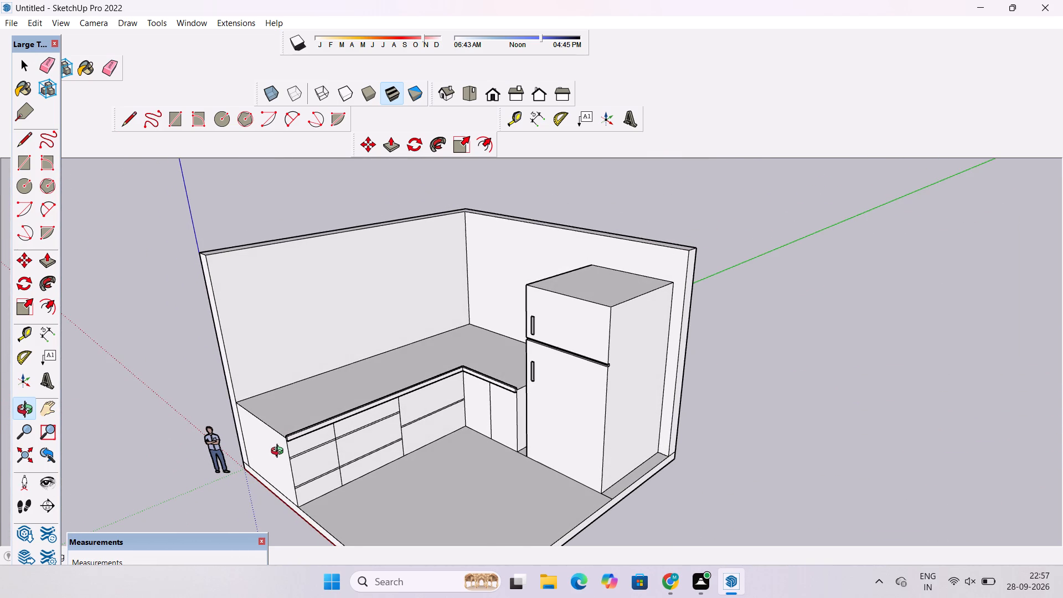
scroll(280, 452, "down", 2)
left_click_drag(289, 448, 302, 481, "shift")
scroll(316, 426, "up", 3)
left_click_drag(371, 455, 456, 480)
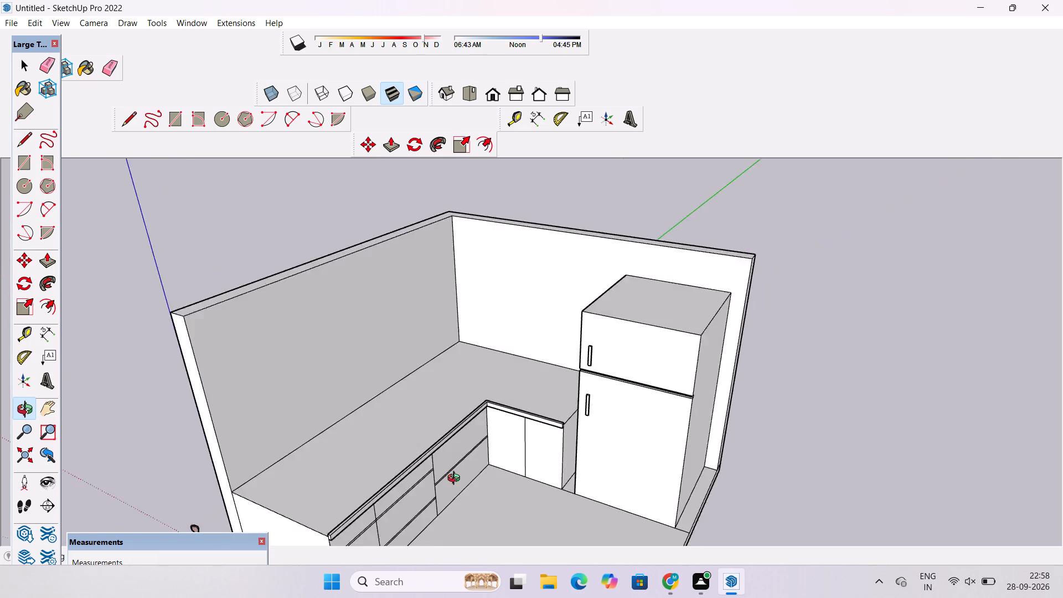
left_click_drag(456, 480, 556, 477)
Draw a rectangle about 7' 10" by 7' 7 1/2" on the countertop's short leg beside the refrigerator for the sink outline.
scroll(520, 413, "up", 3)
left_click_drag(490, 413, 401, 457, "shift")
left_click_drag(399, 466, 463, 515)
left_click_drag(456, 472, 417, 423, "shift")
left_click_drag(413, 432, 424, 486)
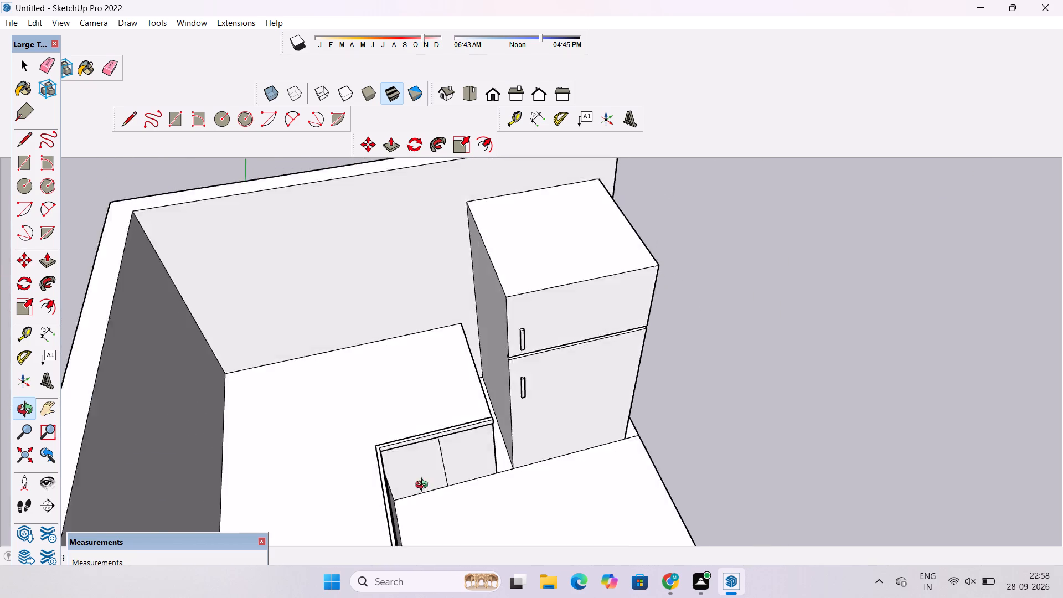
left_click_drag(424, 486, 430, 544)
scroll(394, 457, "up", 4)
left_click_drag(394, 457, 364, 423)
left_click_drag(357, 401, 353, 389, "shift")
left_click_drag(355, 395, 359, 442)
left_click_drag(359, 446, 352, 448)
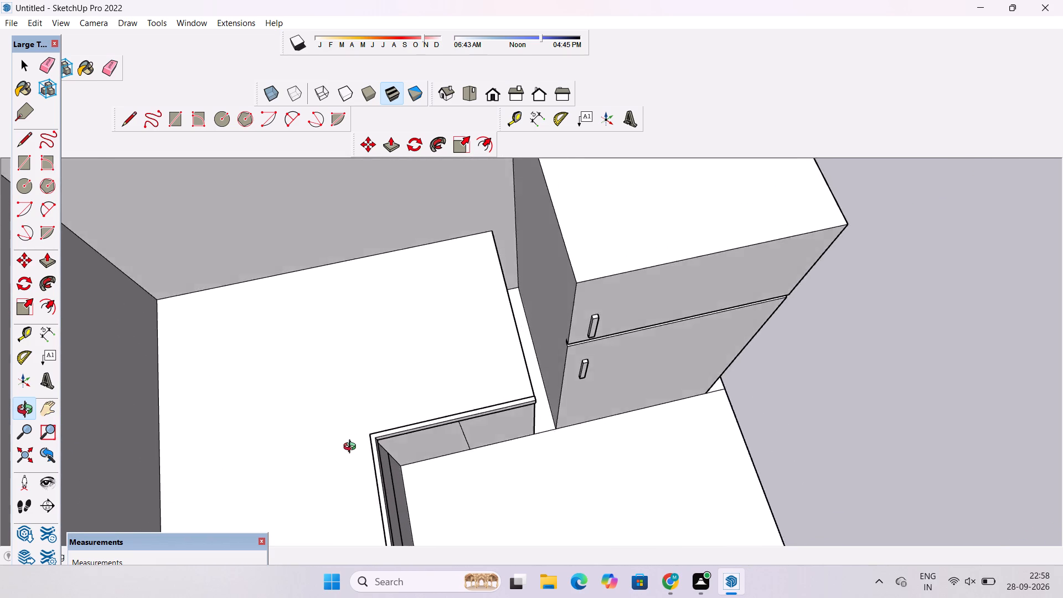
left_click_drag(352, 448, 305, 480)
left_click_drag(313, 483, 314, 454, "shift")
left_click_drag(321, 448, 337, 477)
scroll(340, 471, "up", 3)
key("r")
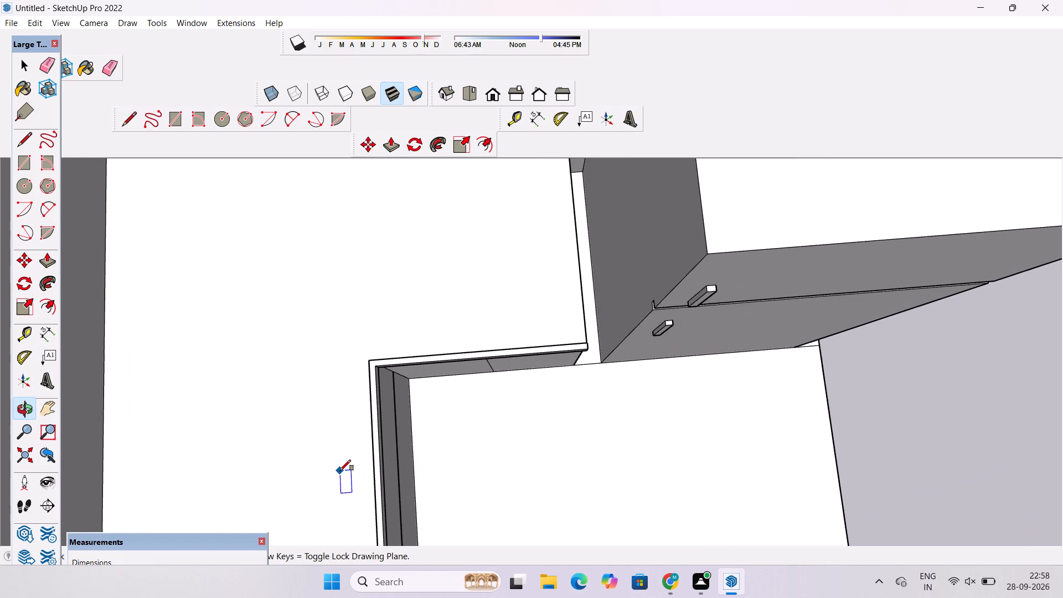
scroll(340, 471, "down", 7)
scroll(348, 312, "up", 3)
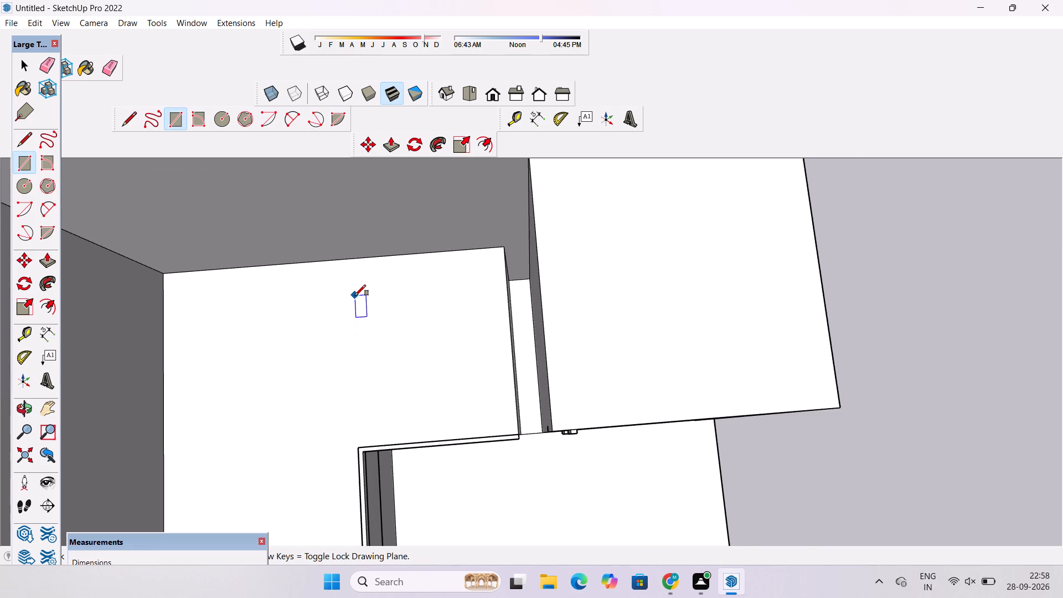
scroll(355, 296, "down", 1)
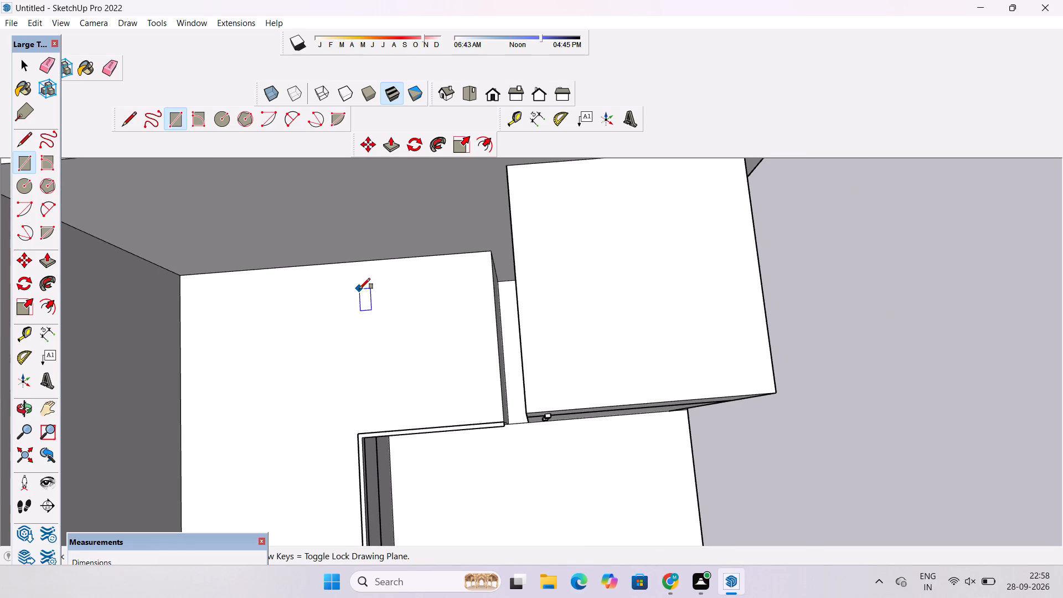
left_click(359, 289)
scroll(380, 398, "up", 4)
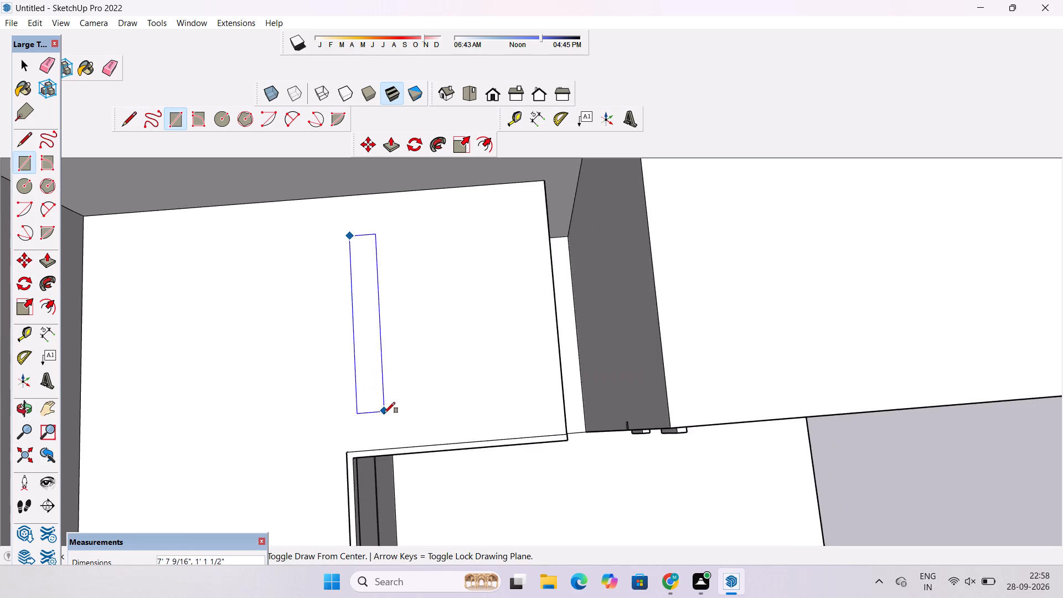
scroll(385, 414, "down", 3)
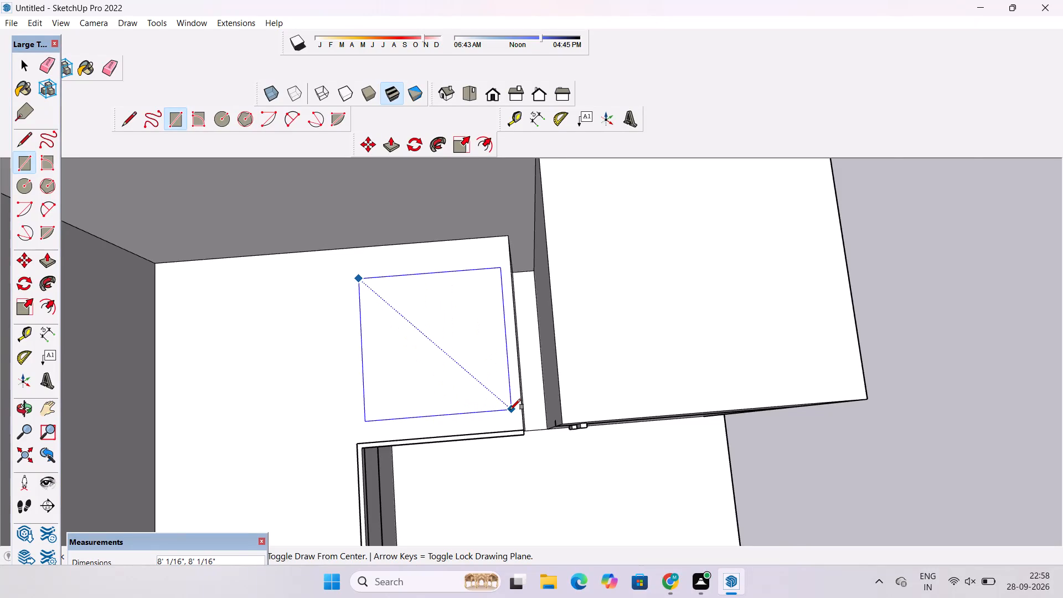
scroll(510, 410, "up", 3)
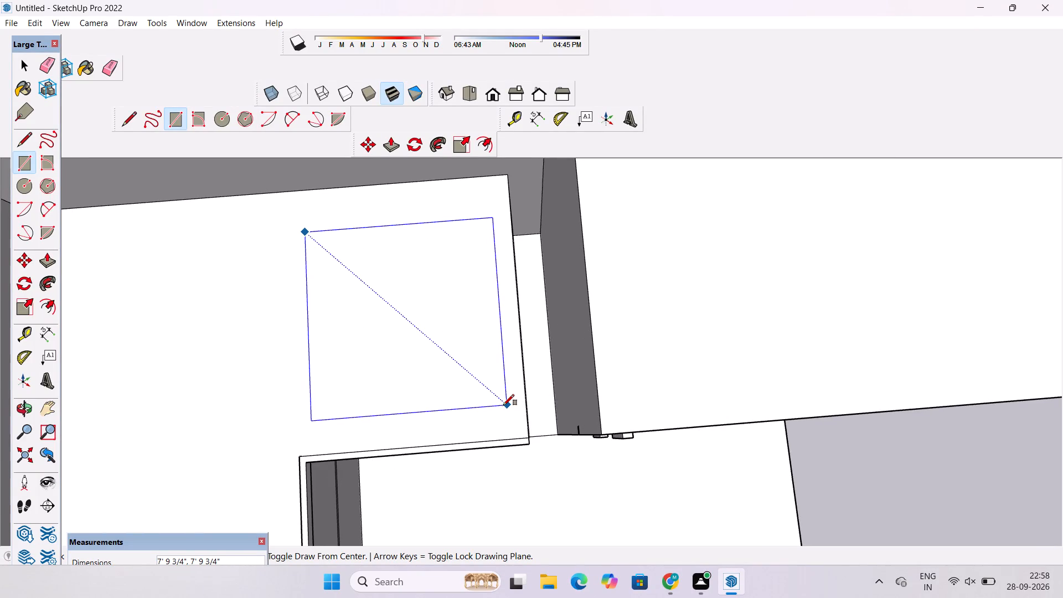
left_click(502, 406)
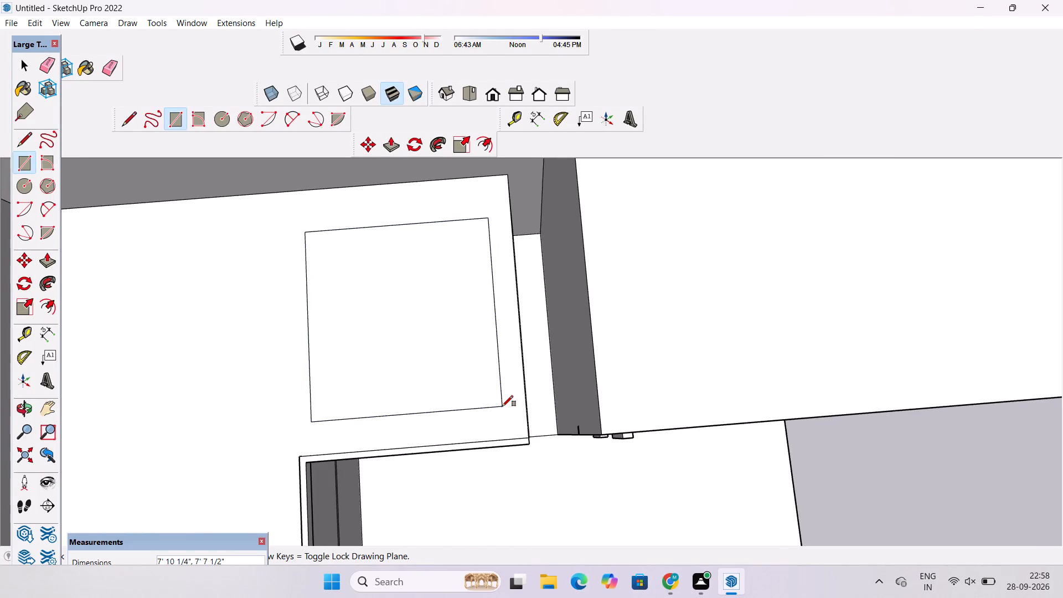
key("space")
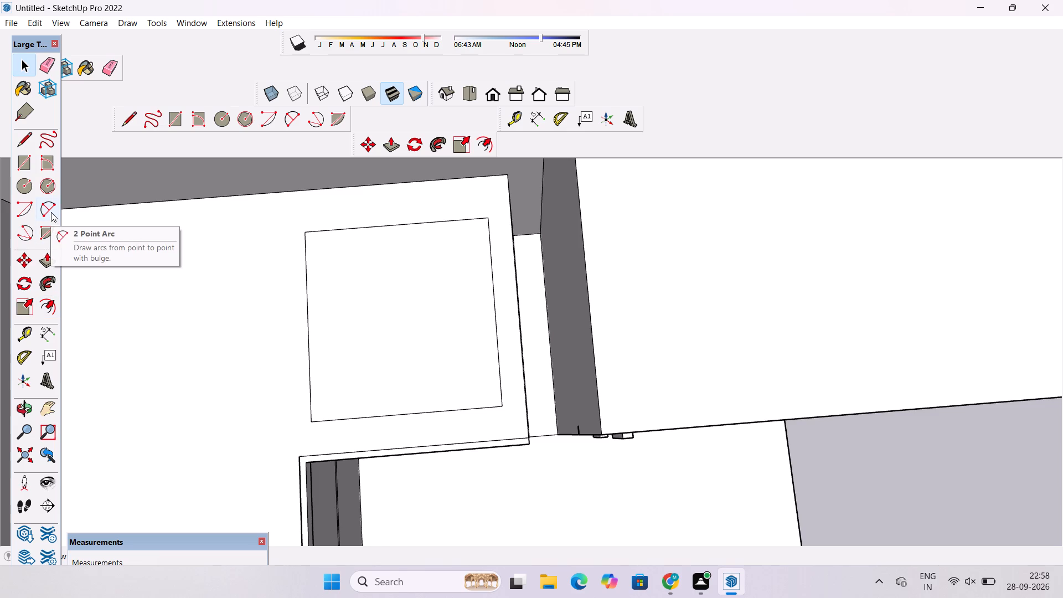
Round all four corners of the sink rectangle with tangent 2 Point Arcs, starting with a chord of about 1' 4".
left_click(51, 212)
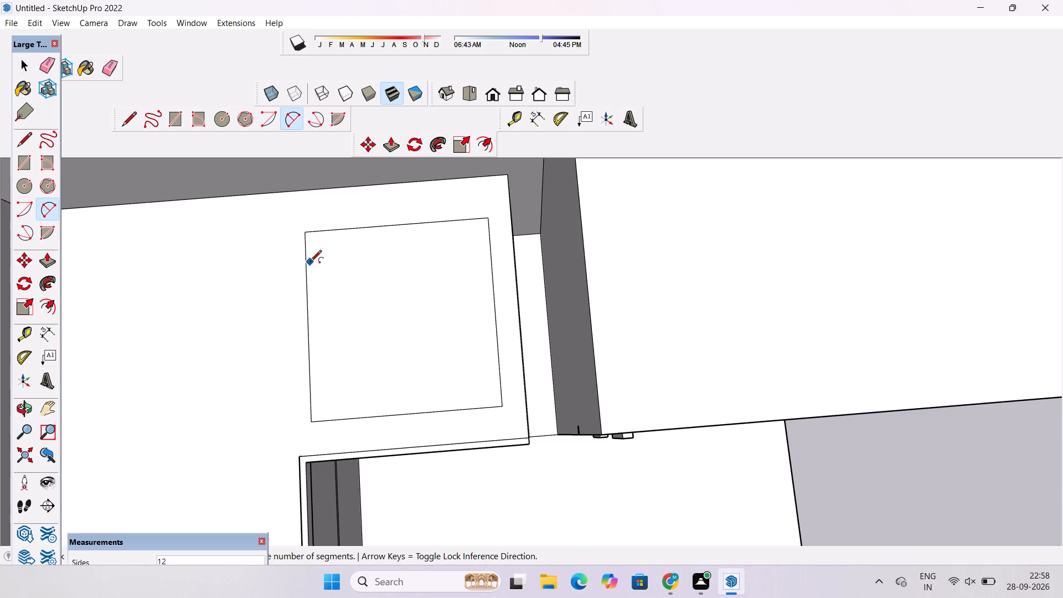
left_click(305, 255)
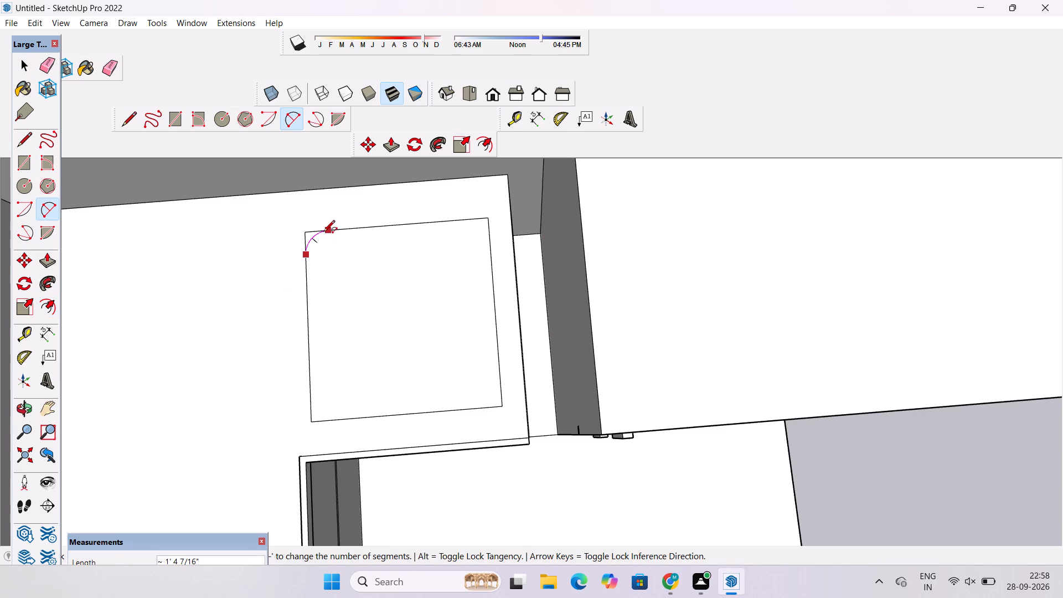
double_click(325, 232)
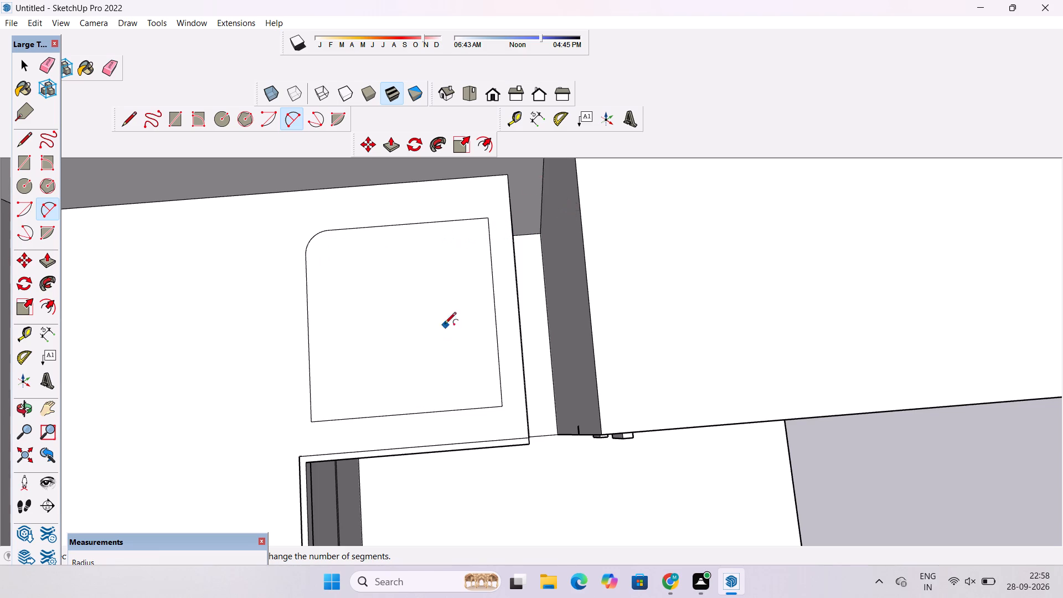
scroll(401, 266, "up", 1)
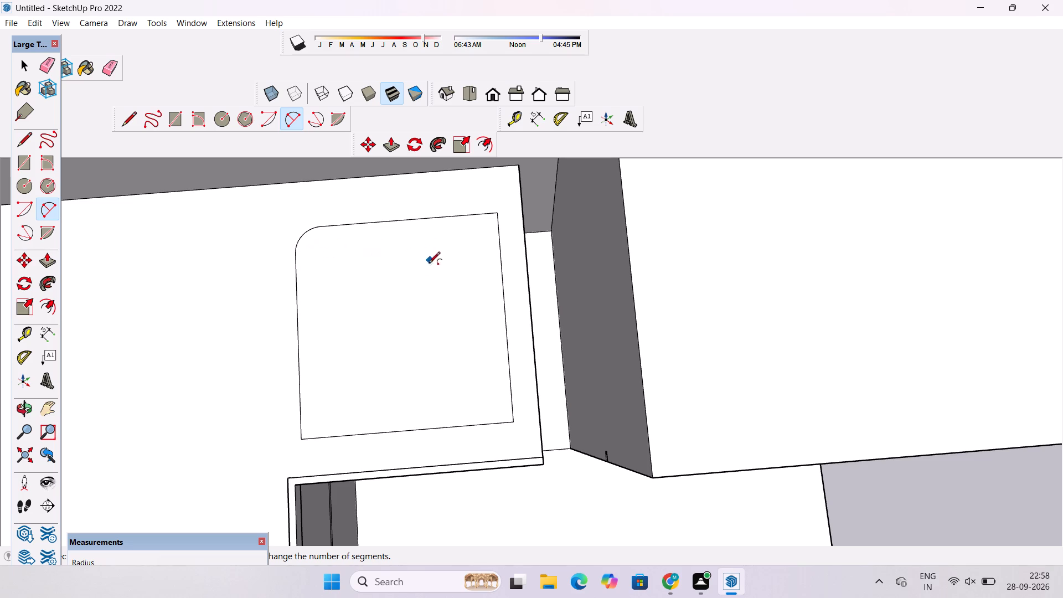
left_click(302, 413)
double_click(334, 438)
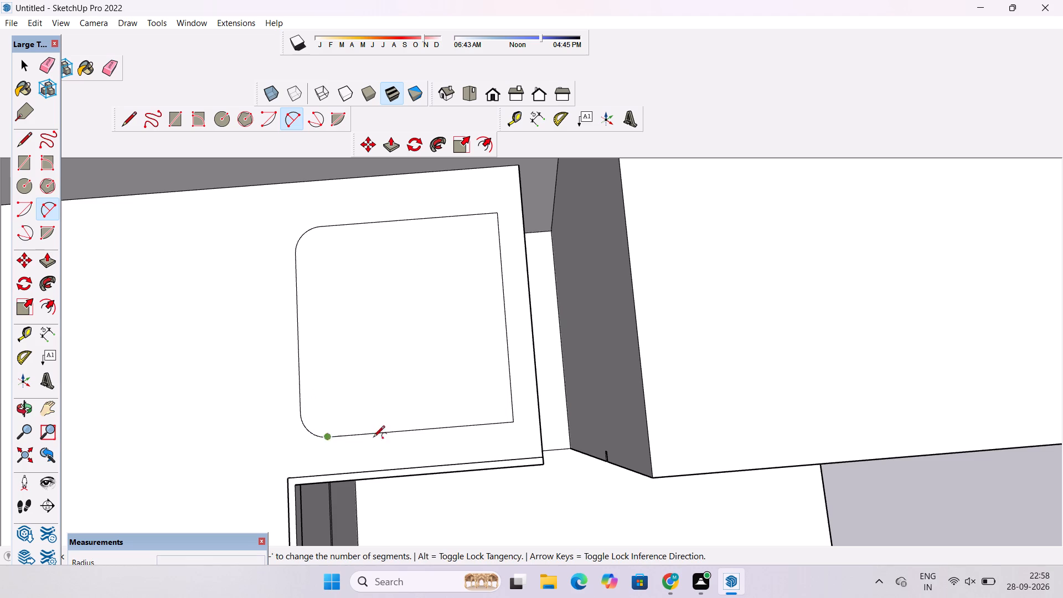
left_click(473, 427)
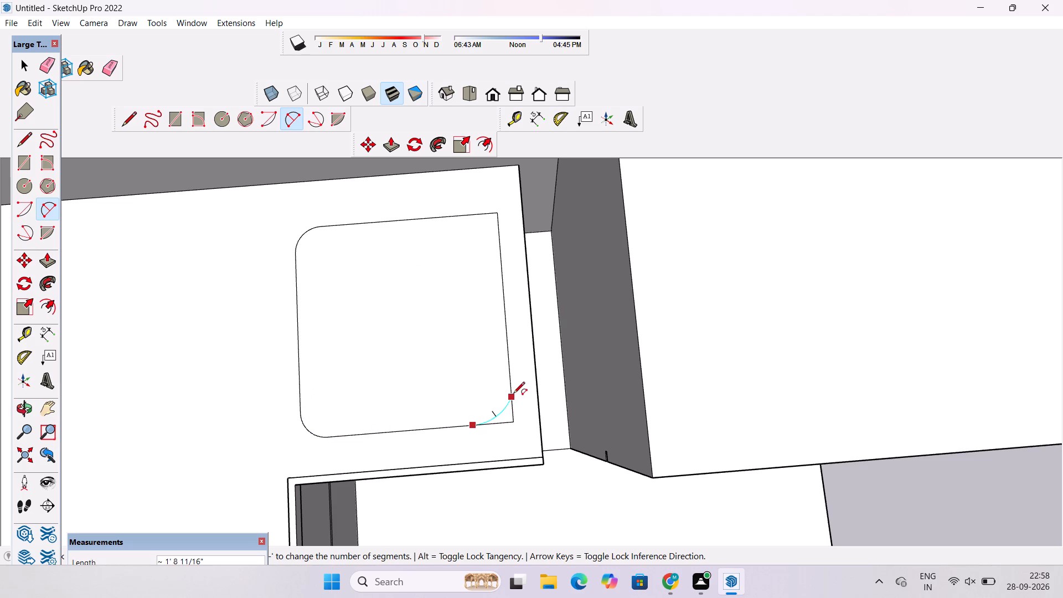
double_click(507, 384)
scroll(506, 388, "down", 4)
scroll(473, 191, "up", 3)
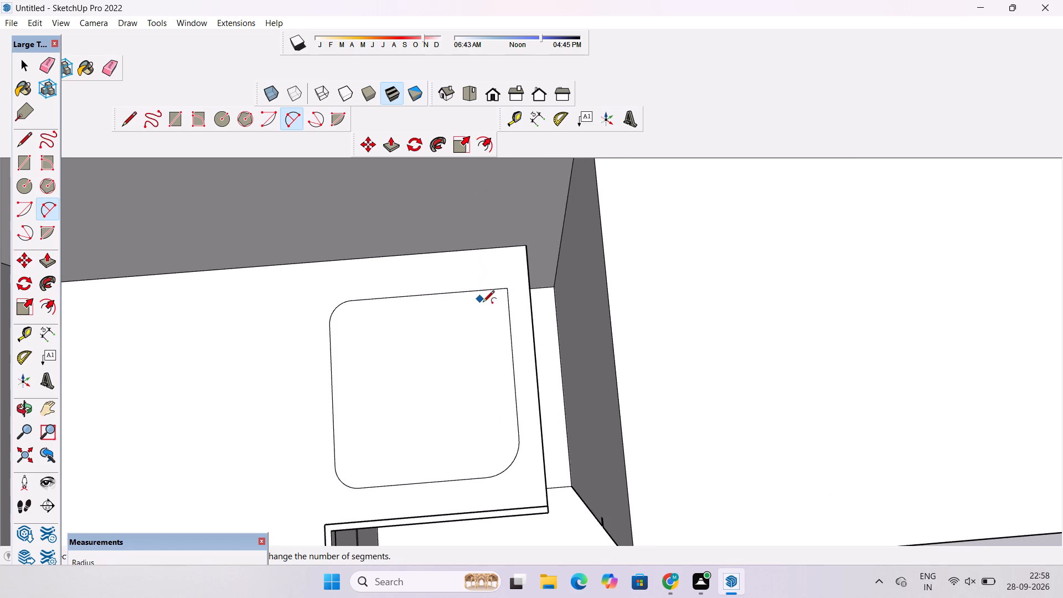
scroll(485, 306, "up", 1)
left_click(509, 312)
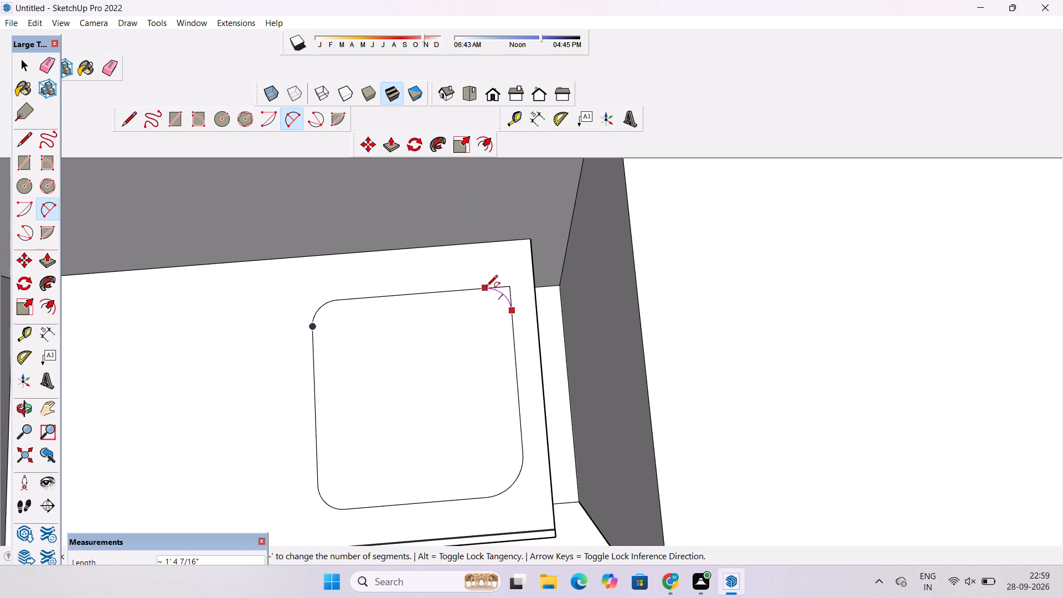
double_click(485, 287)
key("space")
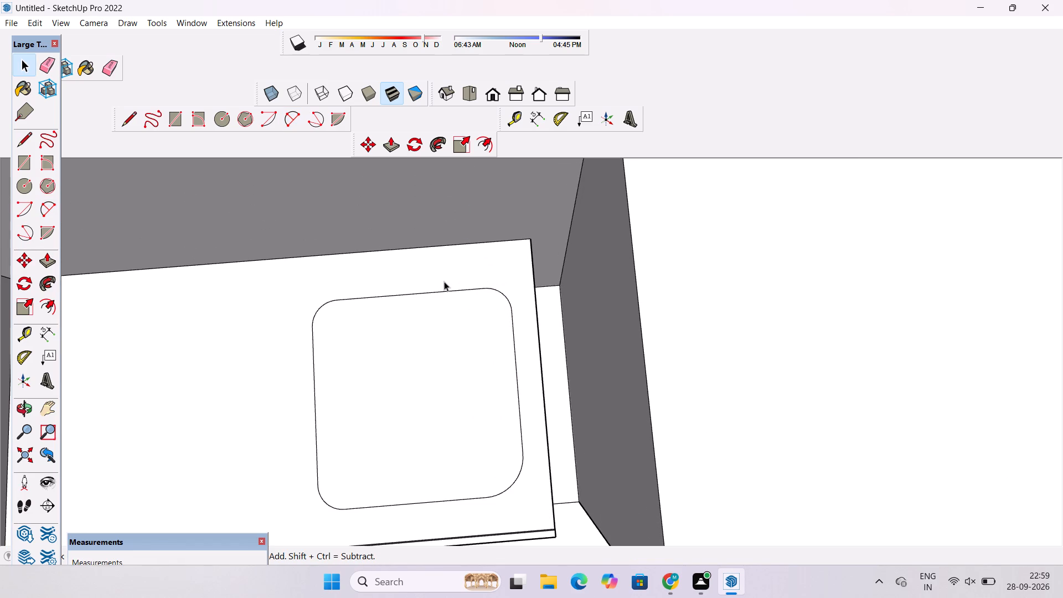
Push the rounded sink outline 4' down into the counter to form the basin.
key("p")
scroll(444, 281, "down", 4)
left_click(442, 339)
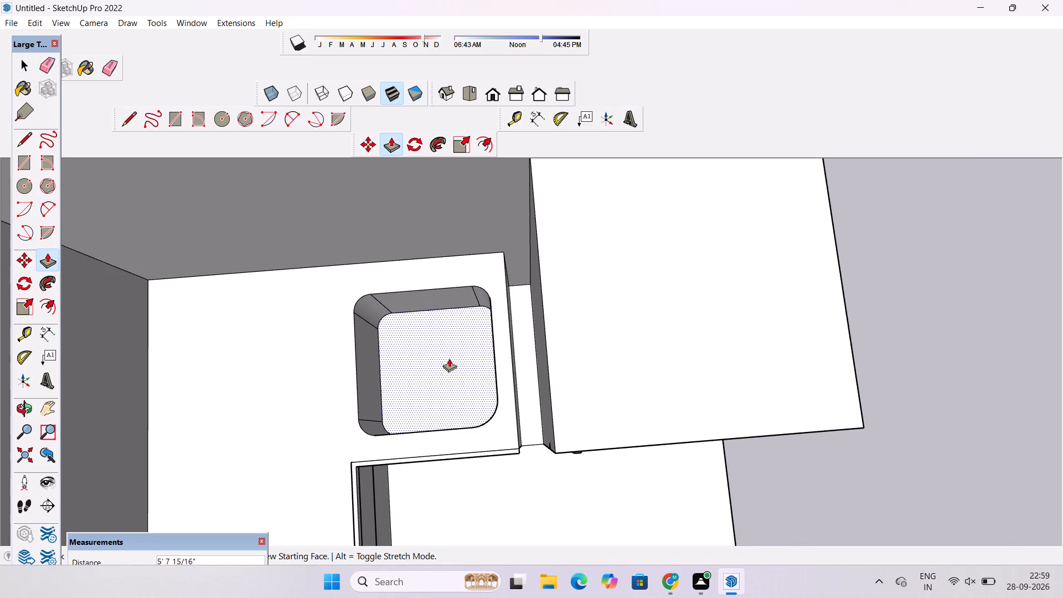
type("4'")
key("Return")
Examine the sink basin, the wall behind it and the adjoining refrigerator up close and from several angles.
key("o")
scroll(450, 359, "down", 5)
left_click_drag(446, 389, 439, 326)
left_click_drag(440, 392, 443, 346)
left_click_drag(441, 373, 441, 323, "shift")
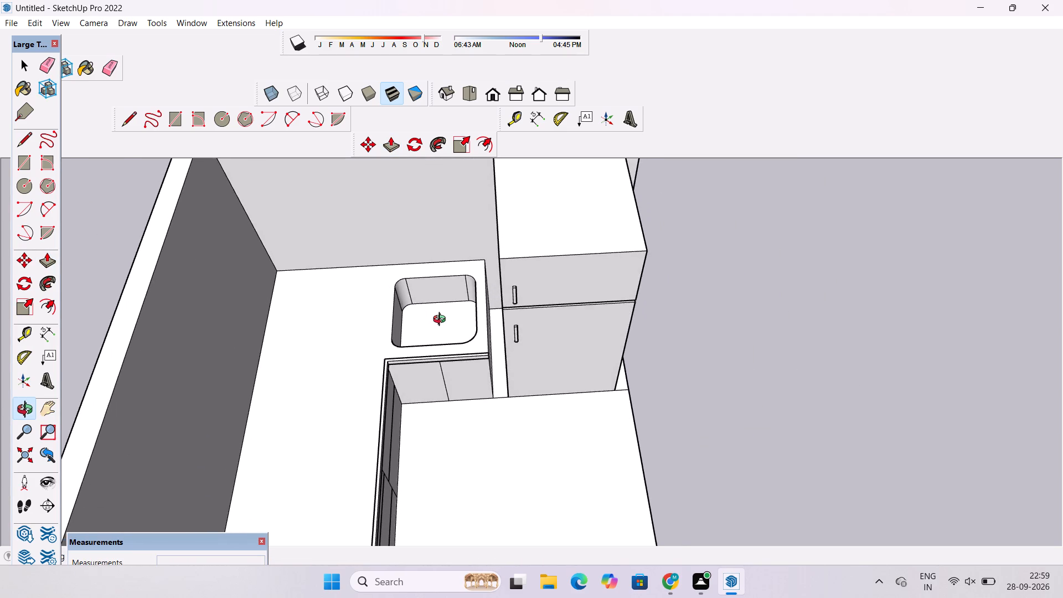
scroll(442, 321, "up", 1)
left_click_drag(447, 325, 462, 385, "shift")
left_click_drag(462, 395, 461, 345)
scroll(460, 328, "up", 4)
left_click_drag(451, 336, 456, 282)
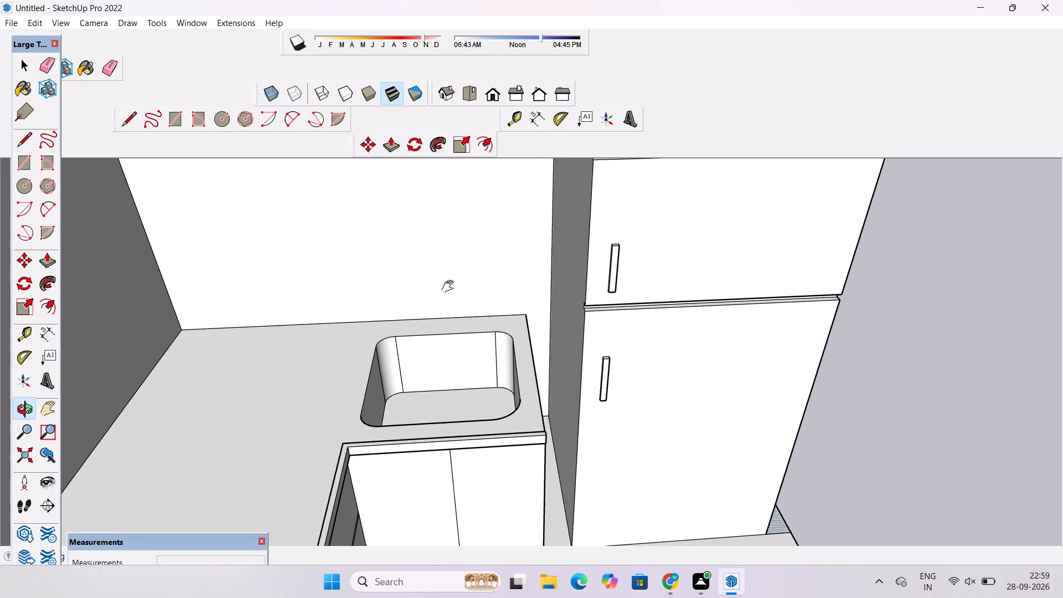
left_click(425, 324, "shift")
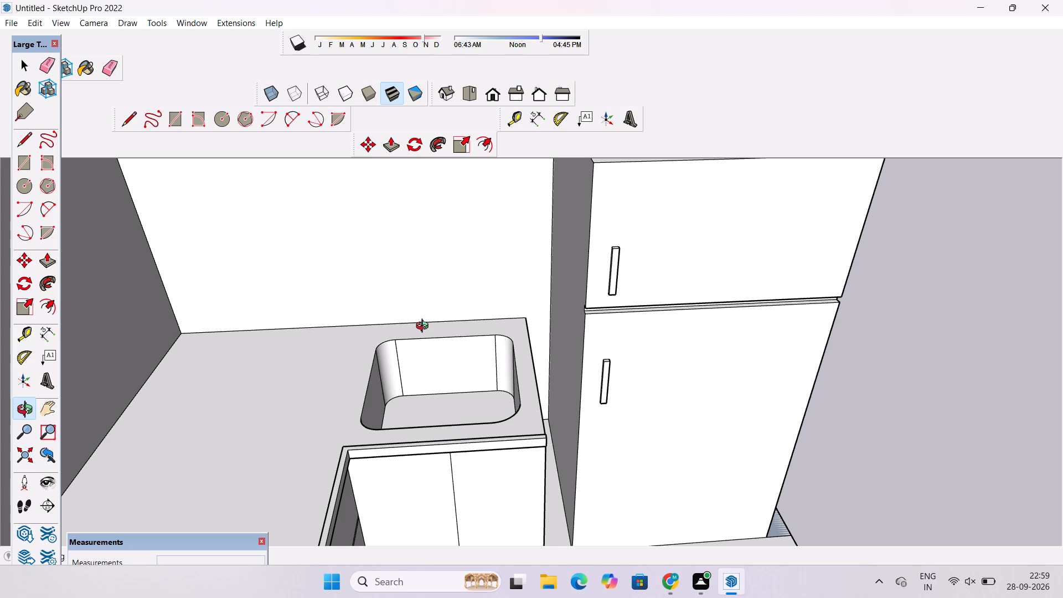
left_click_drag(425, 327, 384, 301, "shift")
left_click_drag(387, 304, 392, 315)
left_click_drag(392, 315, 401, 342, "shift")
left_click_drag(401, 343, 401, 317, "shift")
scroll(402, 311, "down", 4, "shift")
left_click_drag(401, 321, 401, 315, "shift")
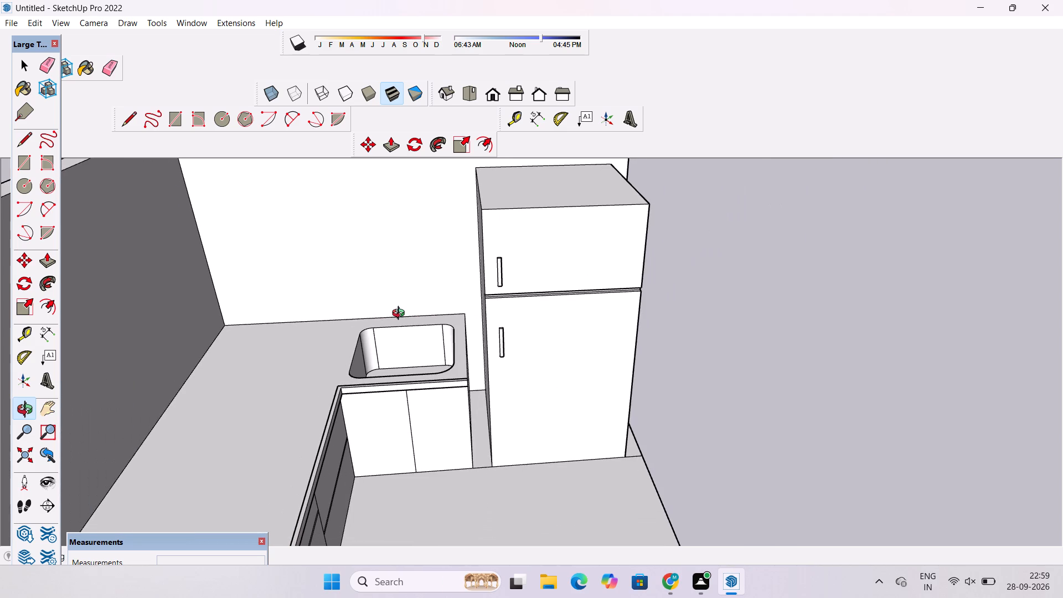
scroll(395, 323, "down", 1)
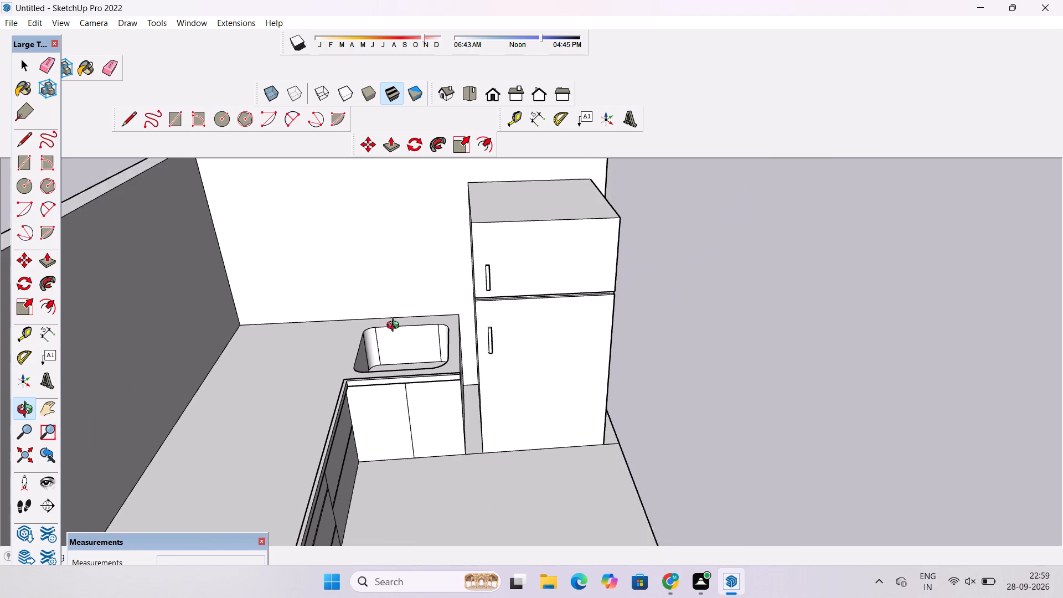
scroll(395, 327, "down", 1)
left_click_drag(415, 364, 415, 355)
left_click(415, 355, "shift")
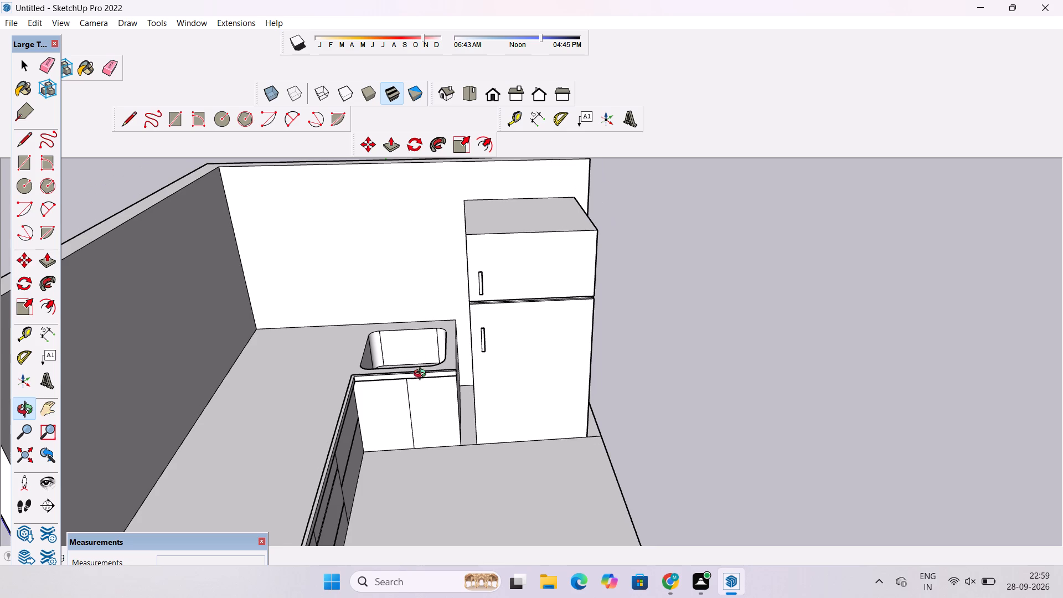
scroll(425, 383, "up", 1)
left_click_drag(426, 384, 414, 359)
left_click_drag(414, 358, 412, 369, "shift")
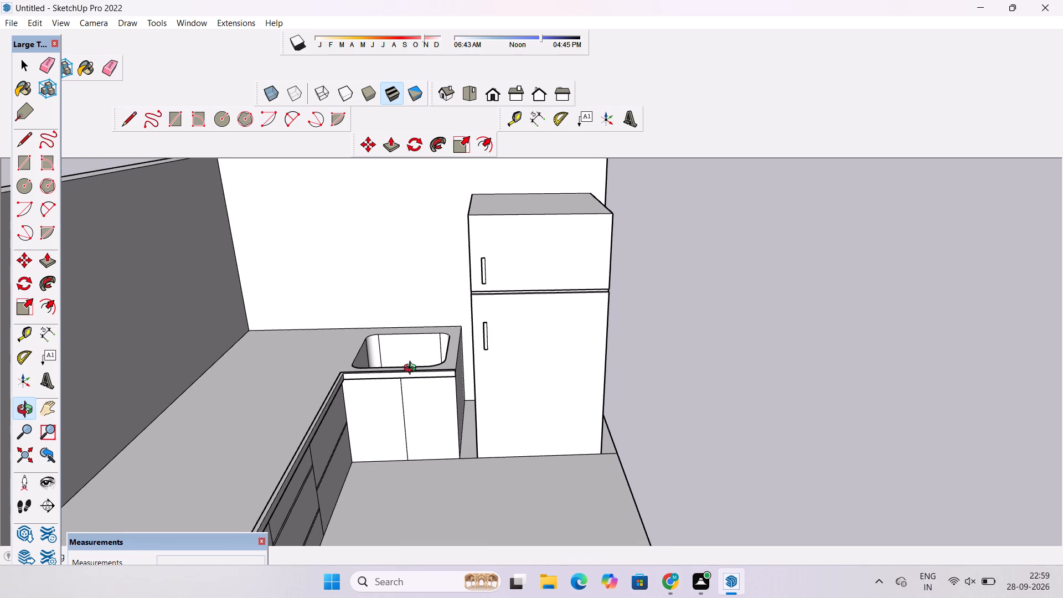
scroll(412, 369, "up", 2)
left_click_drag(418, 312, 430, 355)
scroll(418, 357, "down", 3)
scroll(417, 359, "up", 4)
left_click_drag(416, 362, 427, 381)
left_click_drag(426, 381, 421, 368, "shift")
scroll(420, 362, "up", 4, "shift")
left_click_drag(420, 362, 446, 423, "shift")
scroll(438, 416, "down", 3)
left_click_drag(438, 416, 432, 375)
left_click_drag(432, 393, 429, 379)
scroll(426, 388, "up", 1)
left_click_drag(426, 390, 426, 383)
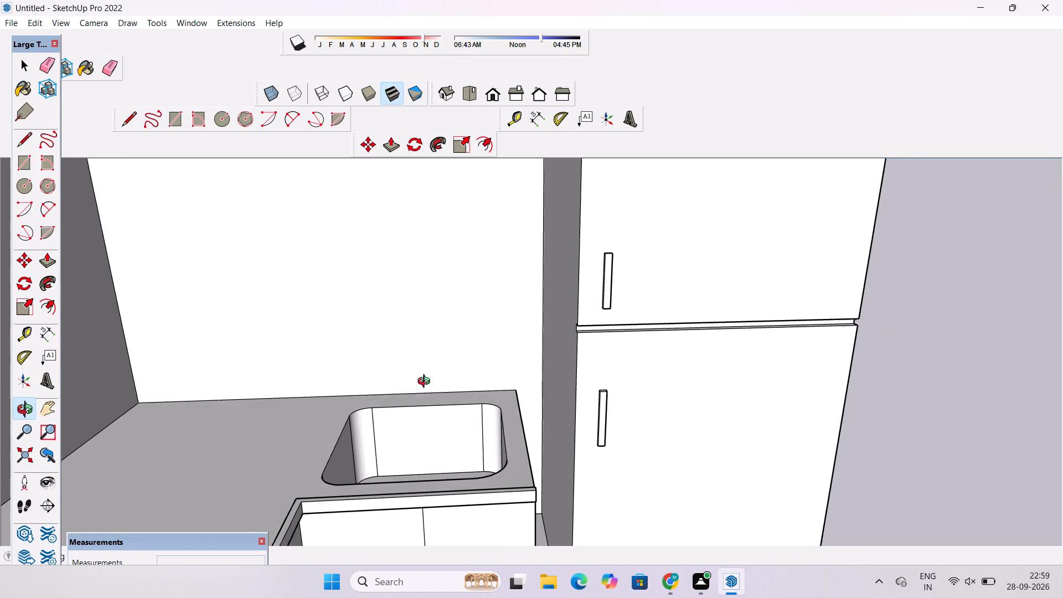
left_click_drag(426, 383, 421, 376)
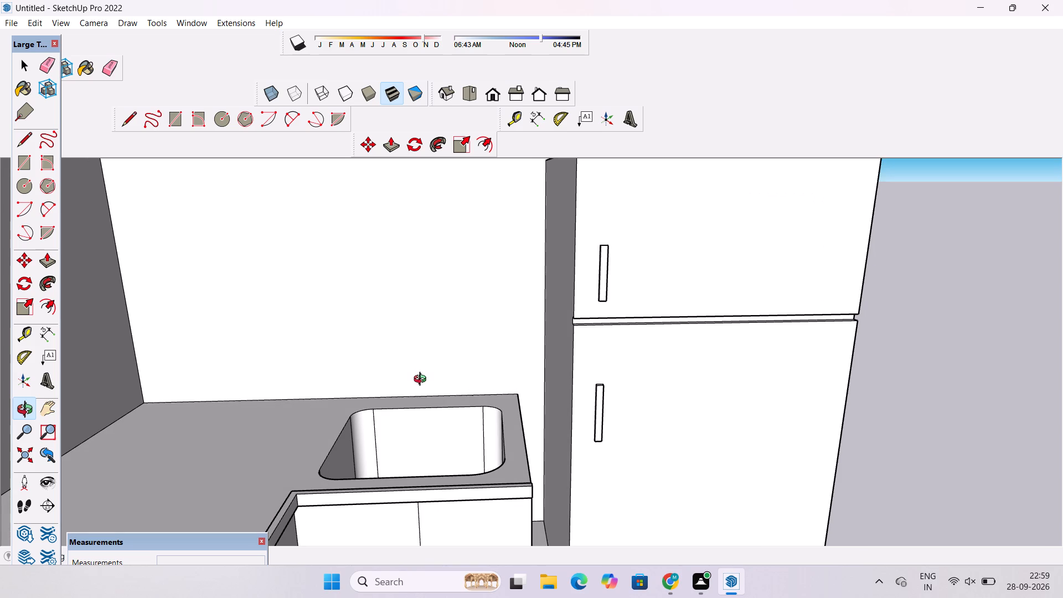
left_click_drag(426, 382, 435, 418, "shift")
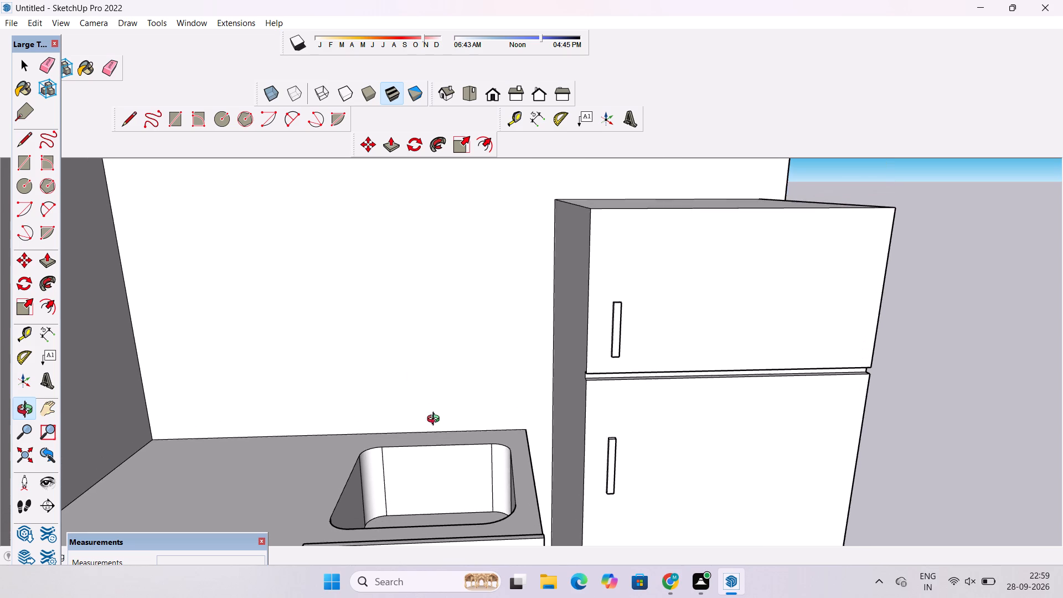
left_click_drag(436, 409, 436, 402)
left_click_drag(443, 415, 443, 395)
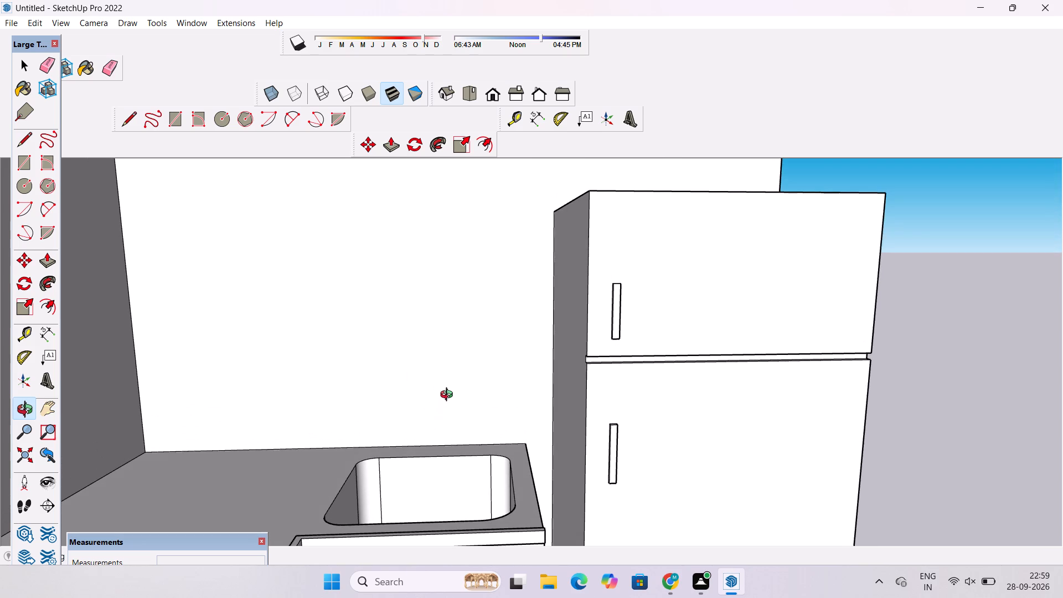
Examine the back wall above the sink, the countertop and the adjoining refrigerator from several angles and distances.
scroll(446, 388, "down", 3)
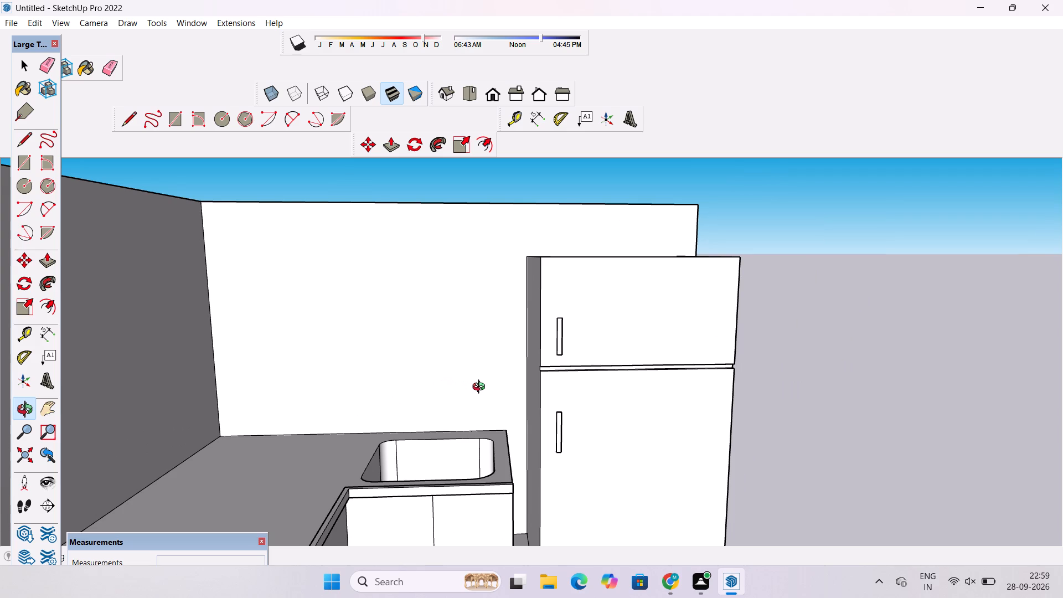
scroll(481, 388, "down", 1)
scroll(396, 364, "down", 3)
left_click_drag(440, 435, 440, 403, "shift")
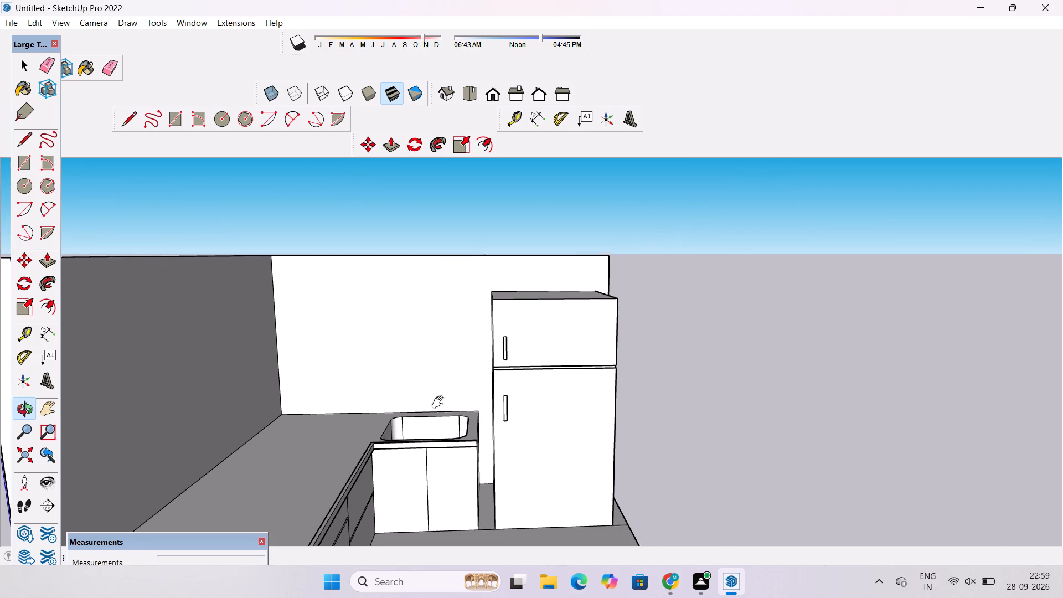
left_click_drag(440, 403, 442, 373, "shift")
left_click_drag(450, 394, 465, 433)
left_click_drag(430, 340, 566, 396)
left_click_drag(564, 401, 552, 403)
left_click_drag(551, 407, 542, 403)
scroll(539, 396, "up", 4)
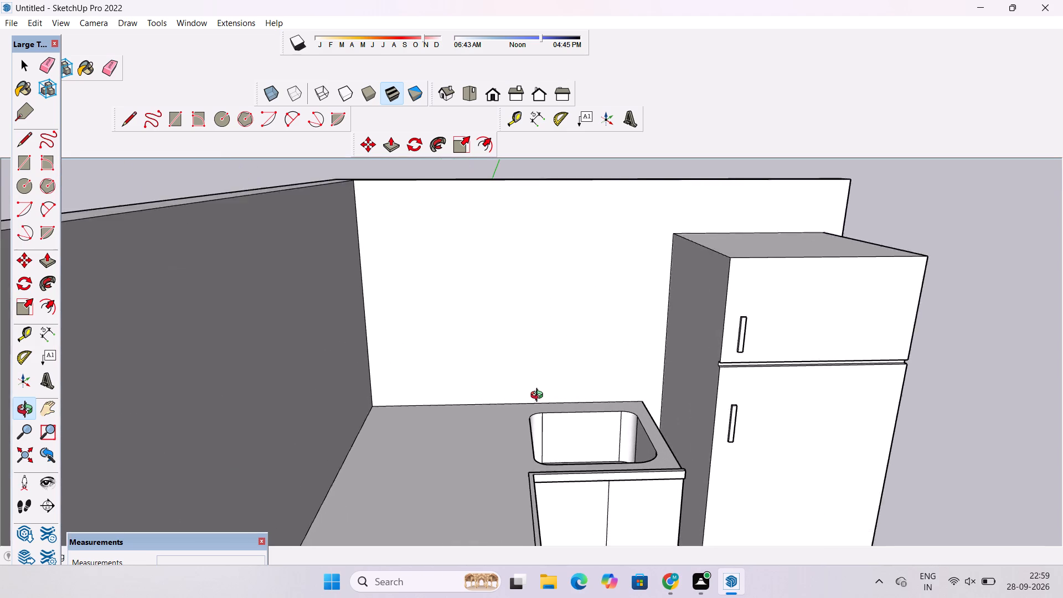
scroll(539, 396, "down", 8)
scroll(537, 396, "up", 4)
scroll(537, 396, "down", 3)
scroll(537, 396, "up", 3)
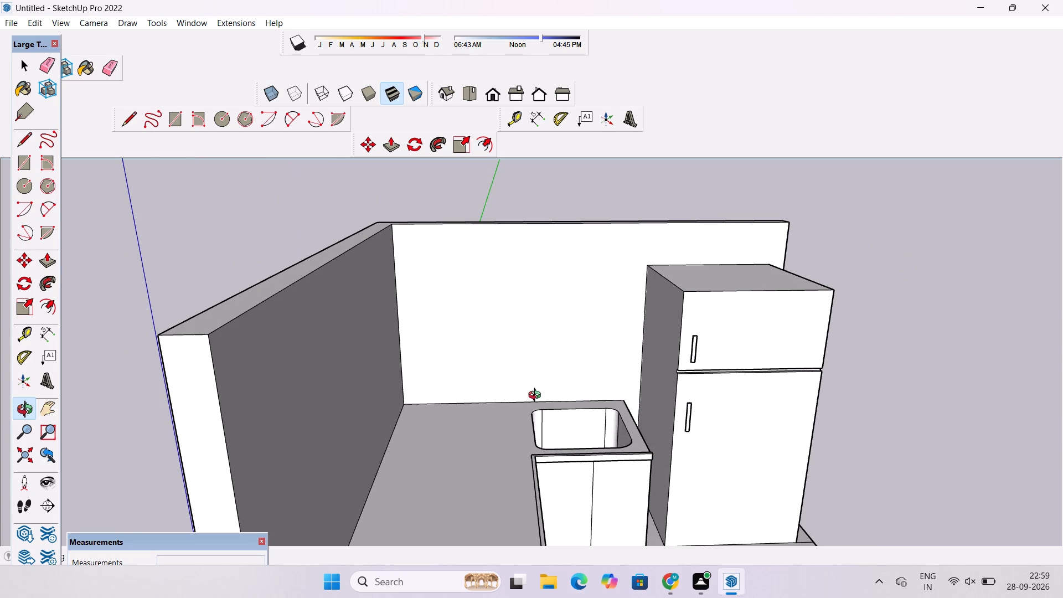
scroll(537, 396, "down", 1)
left_click_drag(539, 389, 524, 405, "shift")
left_click_drag(553, 421, 528, 394)
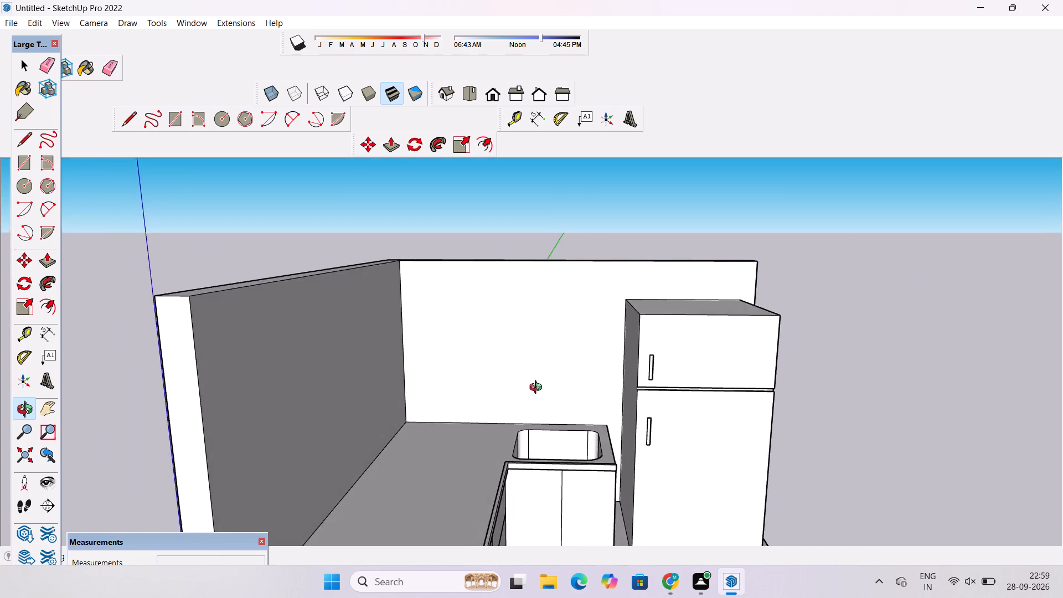
left_click_drag(576, 398, 491, 385, "shift")
left_click_drag(479, 417, 498, 475)
scroll(465, 394, "up", 4)
left_click_drag(463, 394, 487, 415)
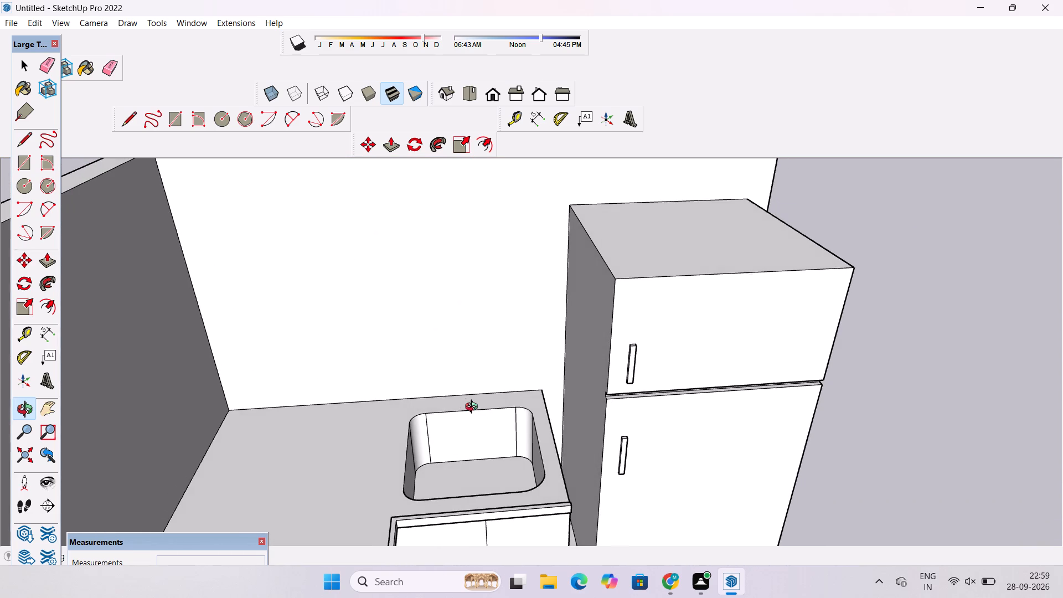
left_click_drag(466, 407, 490, 407)
scroll(490, 407, "up", 1)
left_click_drag(490, 407, 488, 391)
left_click_drag(488, 391, 518, 417, "shift")
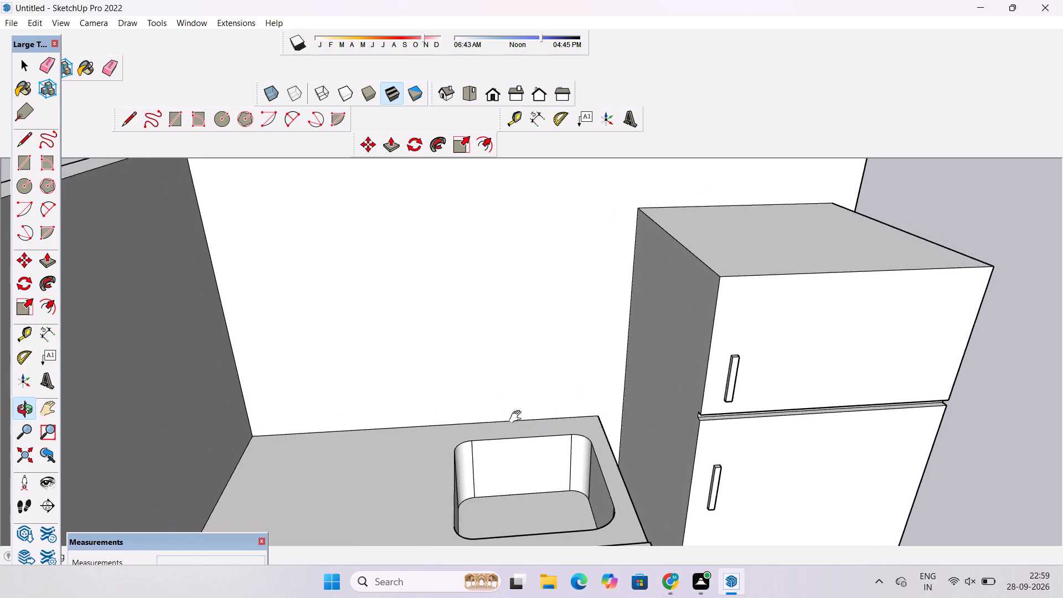
left_click_drag(518, 417, 518, 417, "shift")
scroll(518, 417, "up", 3)
scroll(518, 417, "down", 2)
left_click_drag(529, 446, 509, 425)
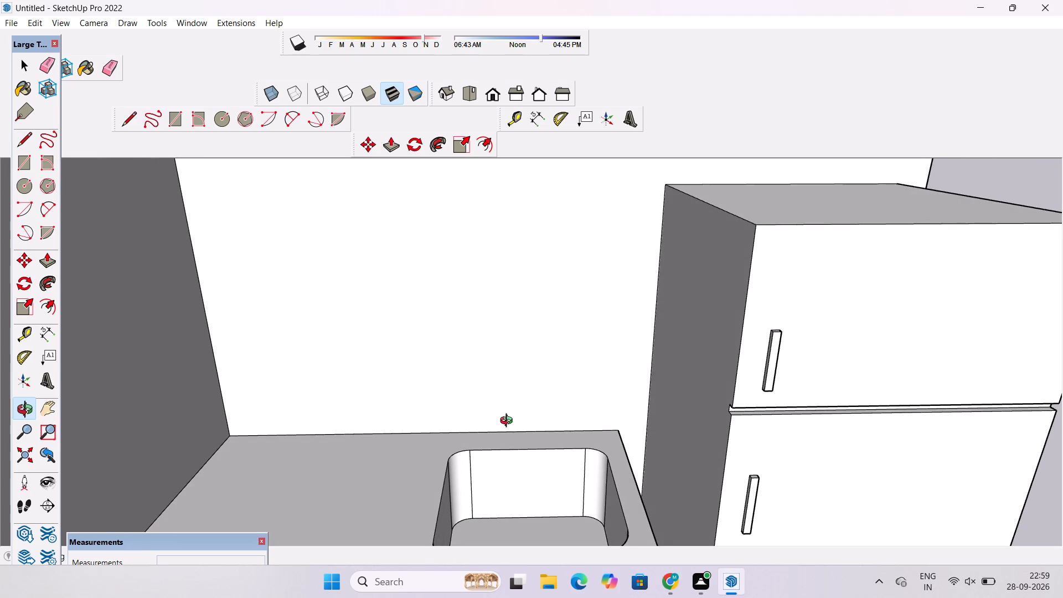
left_click_drag(509, 422, 498, 397)
left_click(498, 397)
left_click_drag(498, 401, 516, 443, "shift")
left_click_drag(517, 444, 516, 427)
scroll(516, 422, "down", 6)
left_click_drag(516, 430, 515, 414)
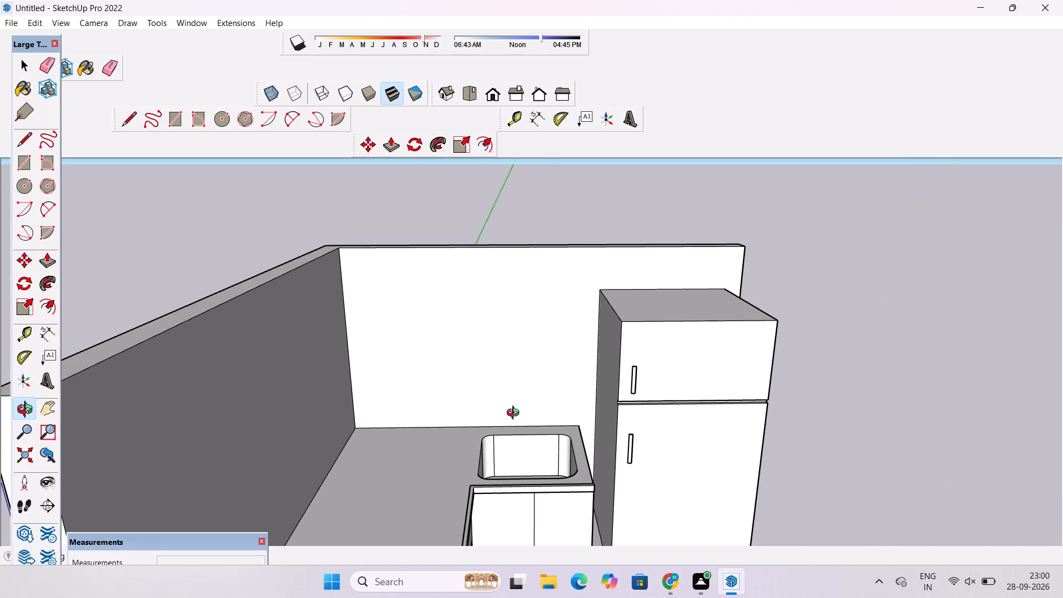
Start a rectangle with the Rectangle tool at the back wall above the sink.
key("r")
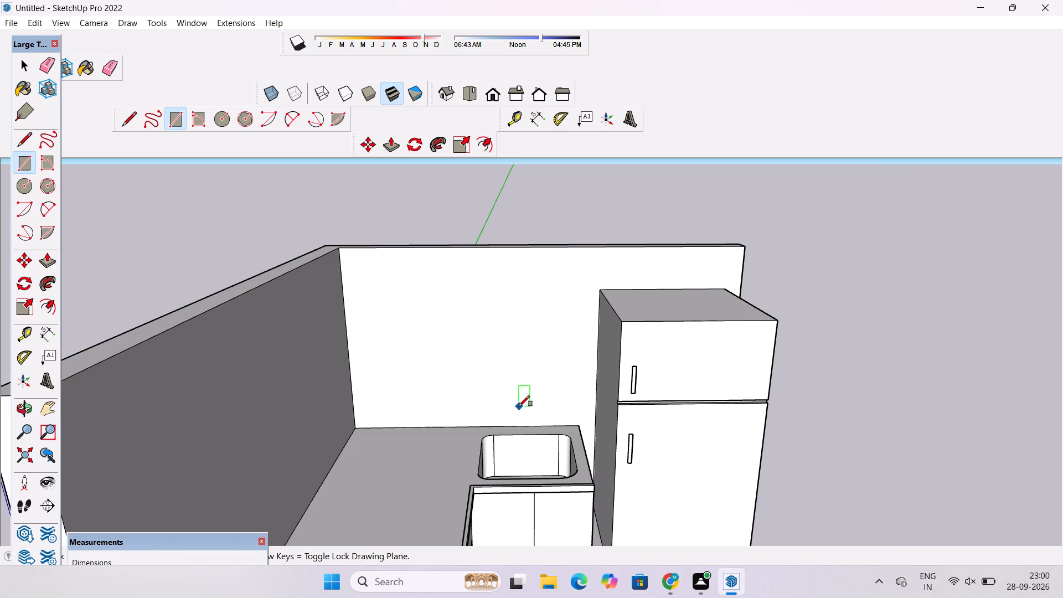
scroll(518, 405, "down", 3)
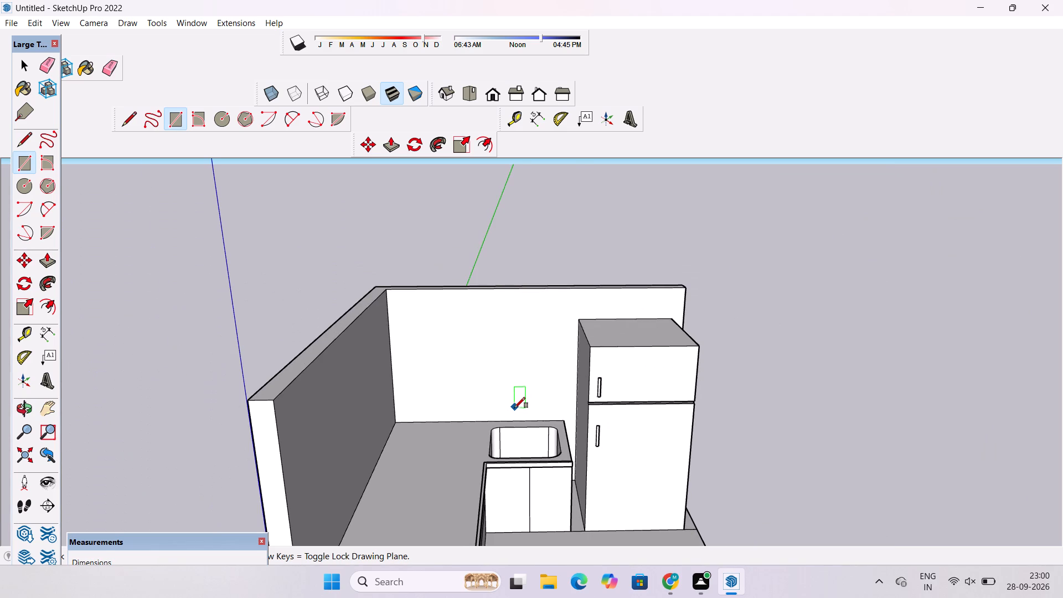
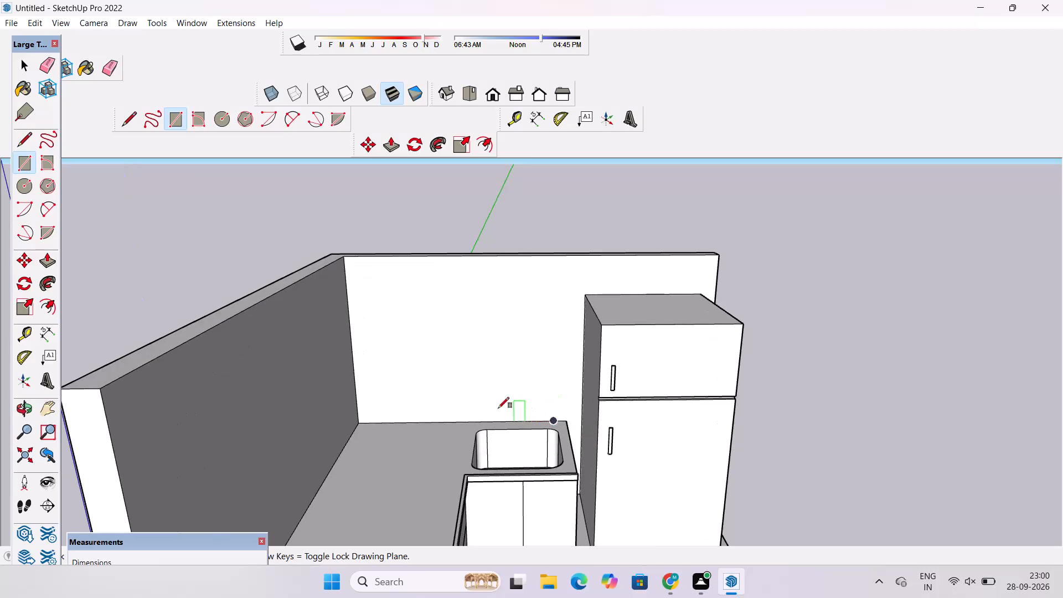
Draw a rectangle about 4' 3" by 10" on the back wall just above the sink.
scroll(494, 408, "down", 2)
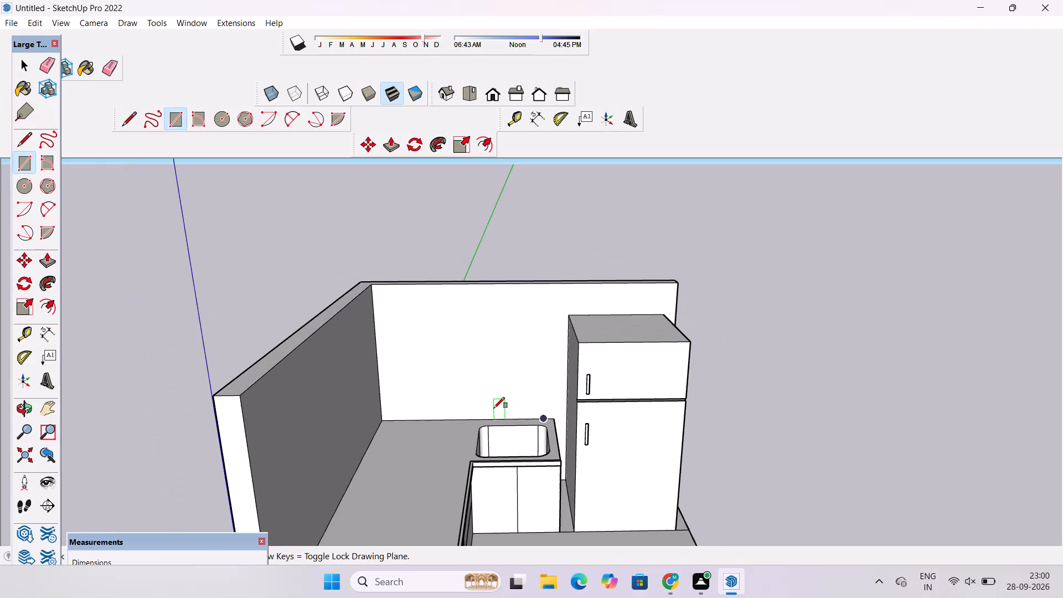
scroll(483, 401, "up", 5)
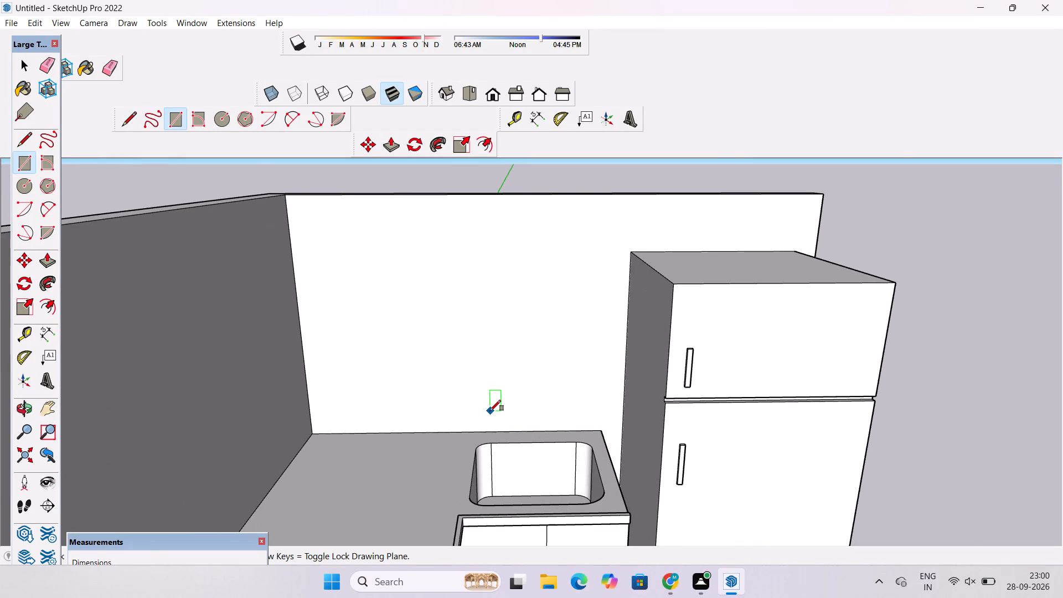
scroll(490, 411, "up", 7)
left_click(499, 417)
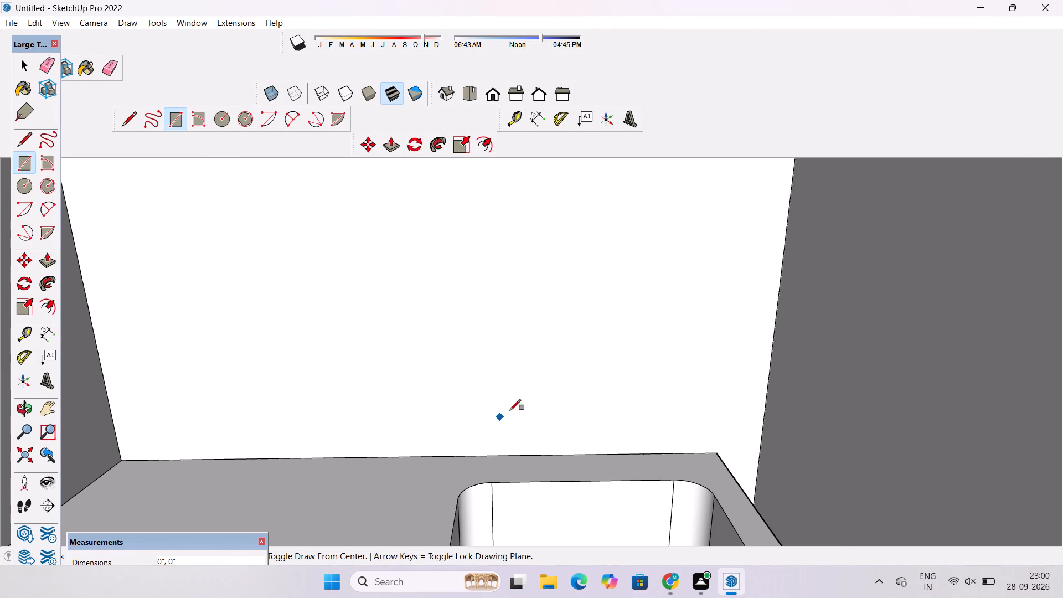
scroll(527, 402, "down", 3)
left_click(603, 395)
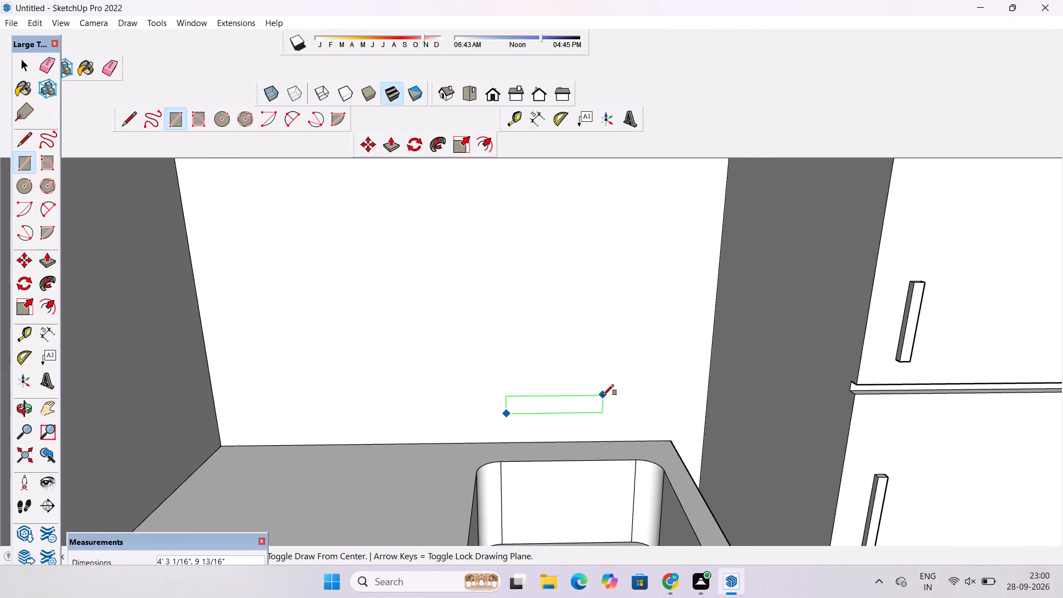
Pull the small rectangle above the sink out from the back wall by about 1' 5/8".
key("space")
type("p")
left_click(589, 406)
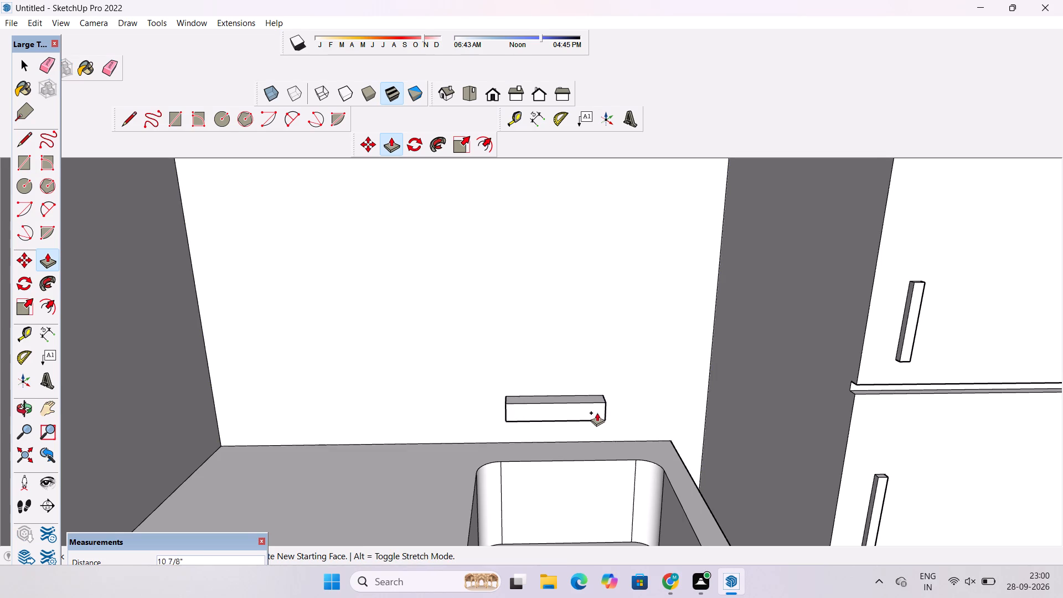
left_click(598, 413)
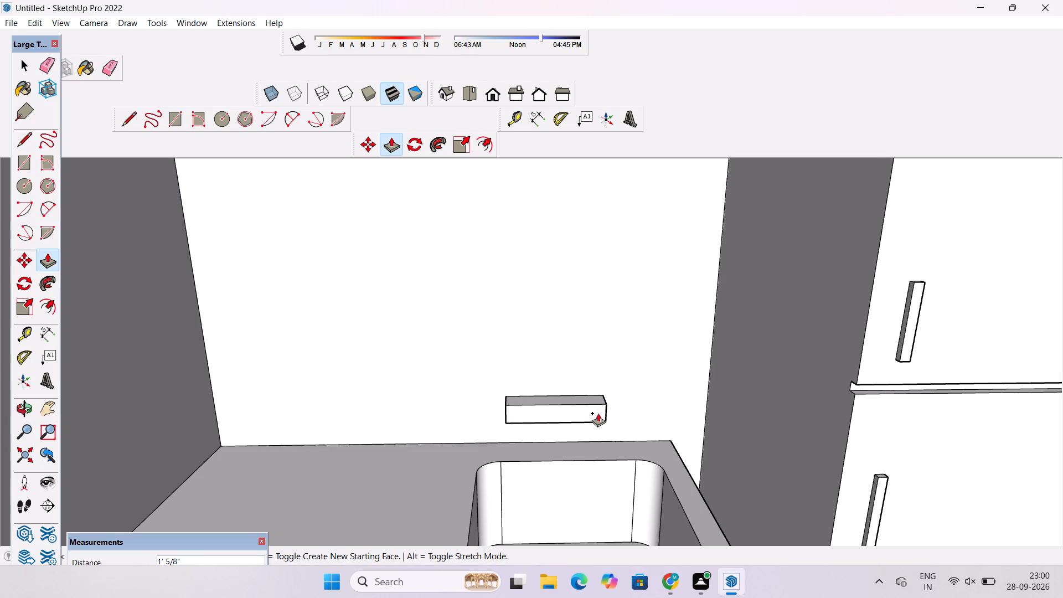
Examine the block above the sink and the long countertop run against the side wall from several angles and distances.
key("o")
scroll(605, 409, "down", 5)
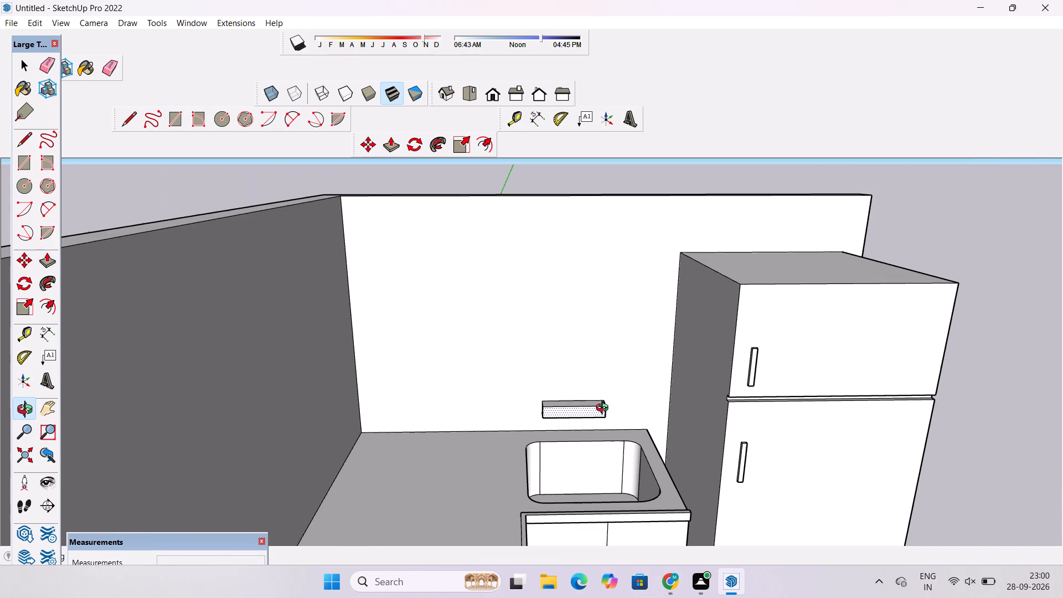
left_click_drag(605, 409, 603, 308, "shift")
left_click_drag(603, 332, 545, 359)
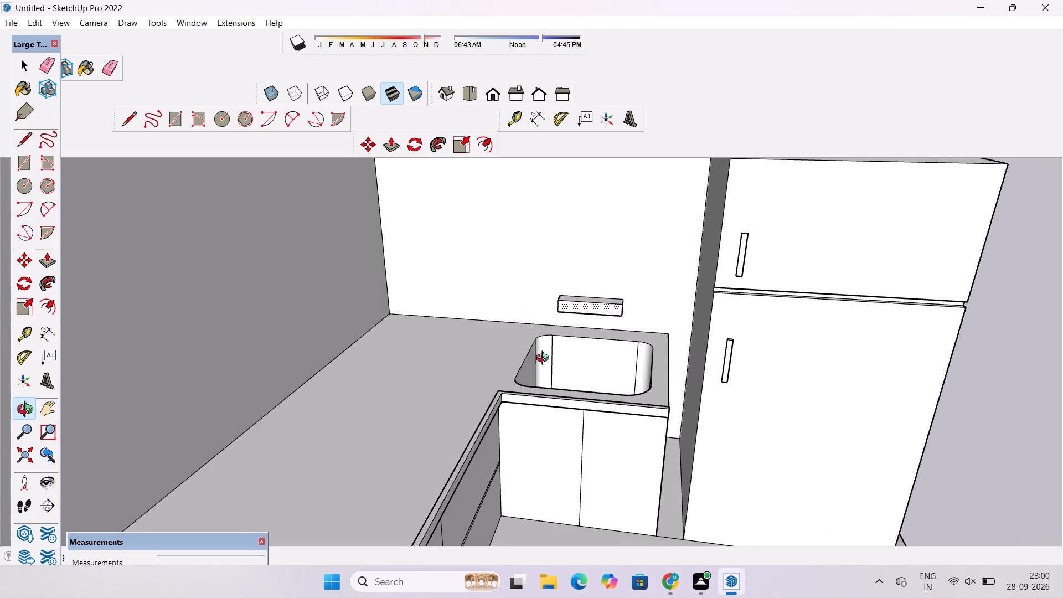
left_click_drag(555, 360, 574, 400)
scroll(576, 392, "down", 6)
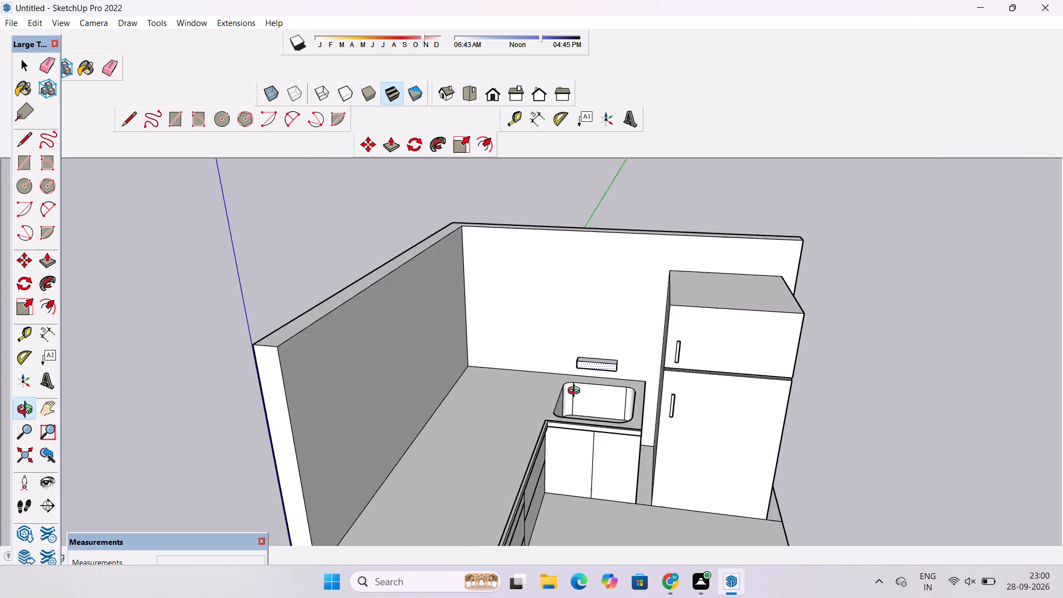
left_click_drag(595, 390, 606, 326)
left_click_drag(625, 384, 494, 431)
scroll(494, 413, "up", 1)
left_click_drag(600, 412, 497, 425)
left_click_drag(496, 425, 532, 415, "shift")
left_click_drag(542, 420, 488, 431)
left_click_drag(484, 431, 528, 423, "shift")
left_click_drag(529, 422, 486, 437)
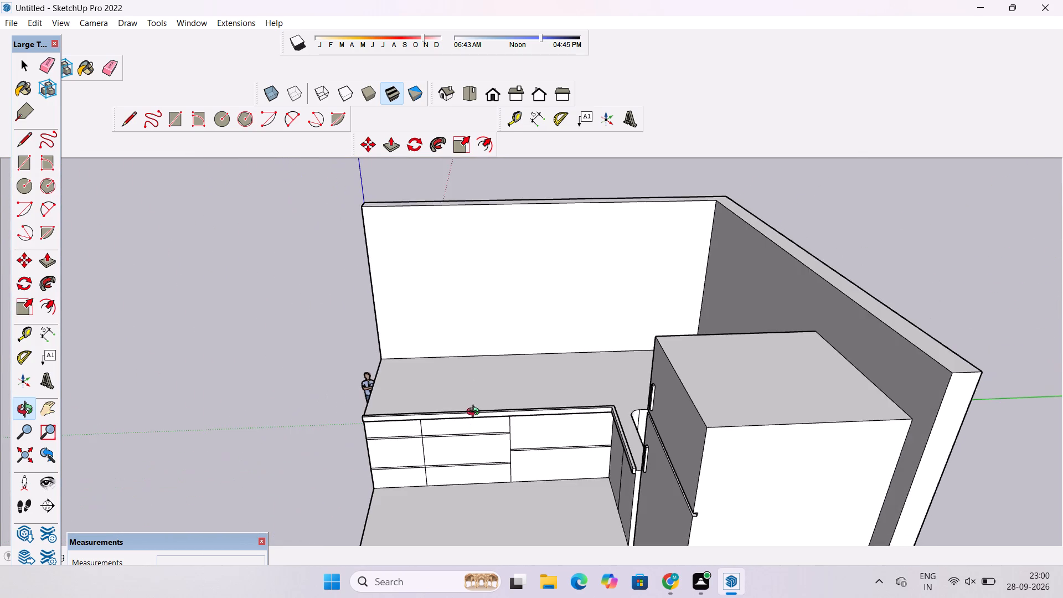
scroll(477, 376, "down", 2)
scroll(548, 362, "up", 4)
left_click_drag(584, 380, 582, 453)
scroll(560, 368, "up", 4)
left_click_drag(606, 381, 556, 400)
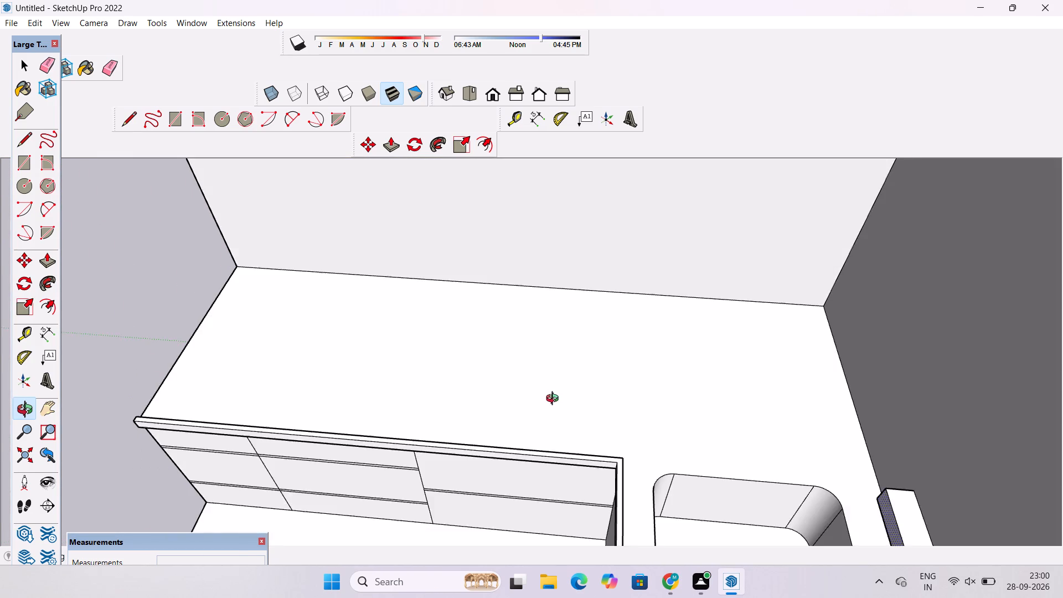
left_click_drag(554, 399, 603, 451)
scroll(581, 424, "down", 3)
left_click_drag(577, 424, 618, 442)
left_click_drag(586, 440, 605, 445)
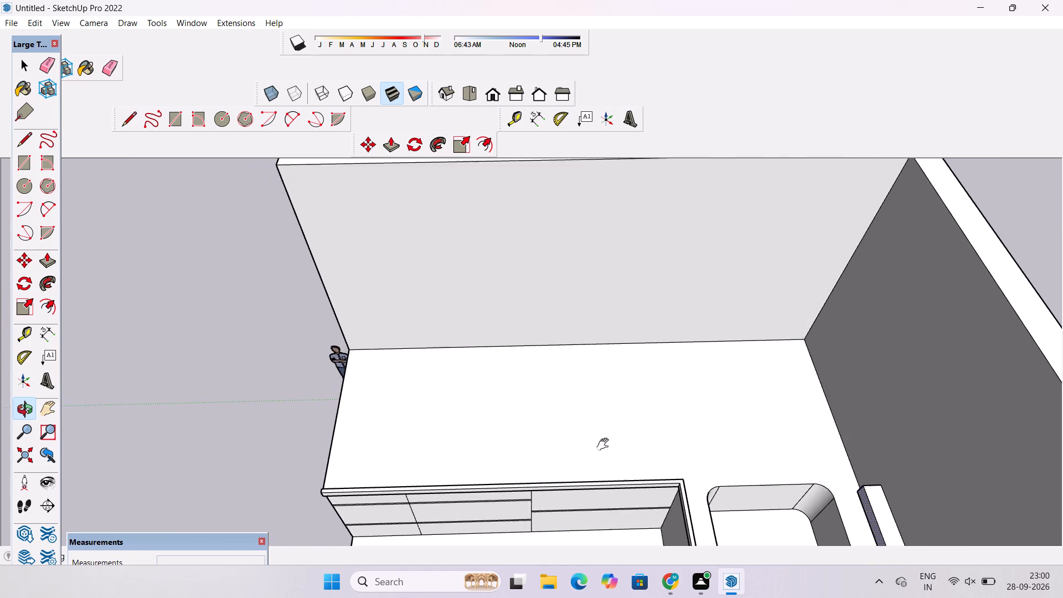
left_click_drag(605, 445, 608, 446)
scroll(589, 430, "up", 3)
left_click_drag(588, 430, 599, 404)
scroll(600, 403, "down", 5)
left_click_drag(600, 424, 596, 405)
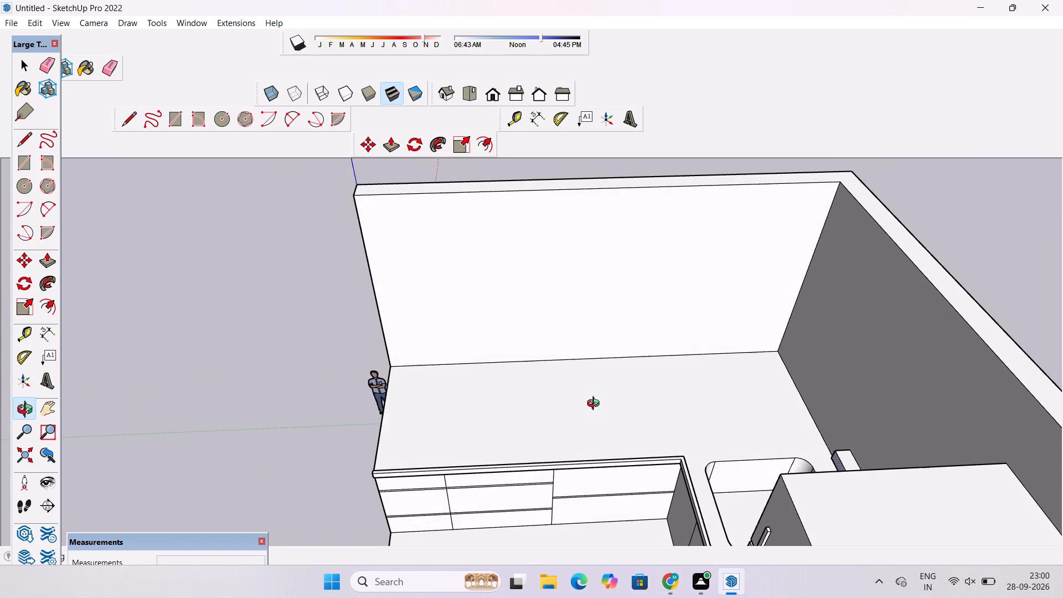
left_click_drag(596, 405, 597, 389)
left_click_drag(571, 410, 559, 506)
scroll(450, 415, "up", 4)
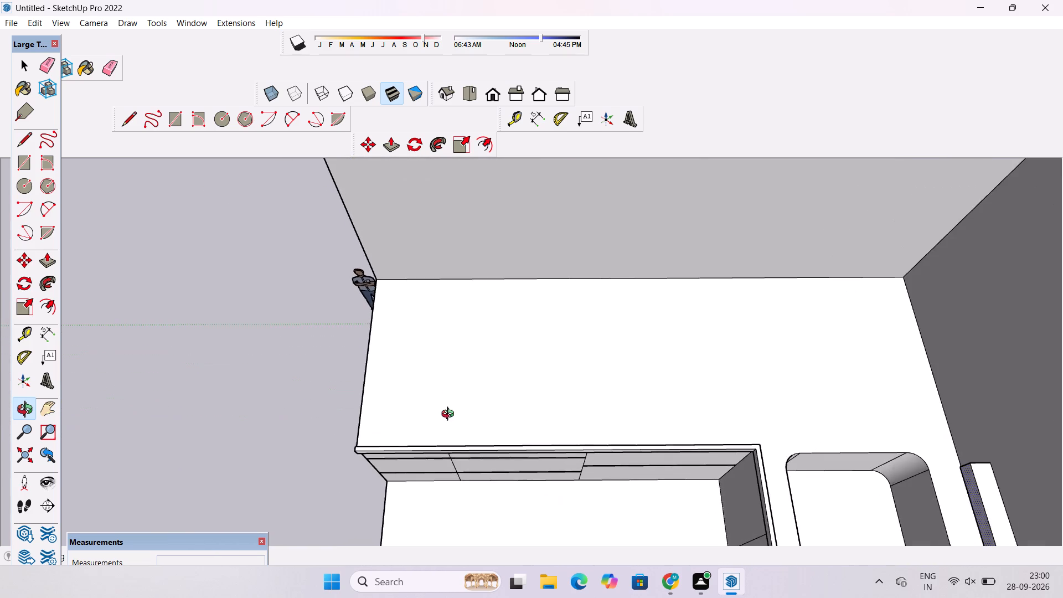
left_click_drag(450, 415, 477, 444, "shift")
left_click_drag(481, 445, 500, 411, "shift")
left_click_drag(509, 420, 517, 395)
left_click_drag(517, 395, 505, 398)
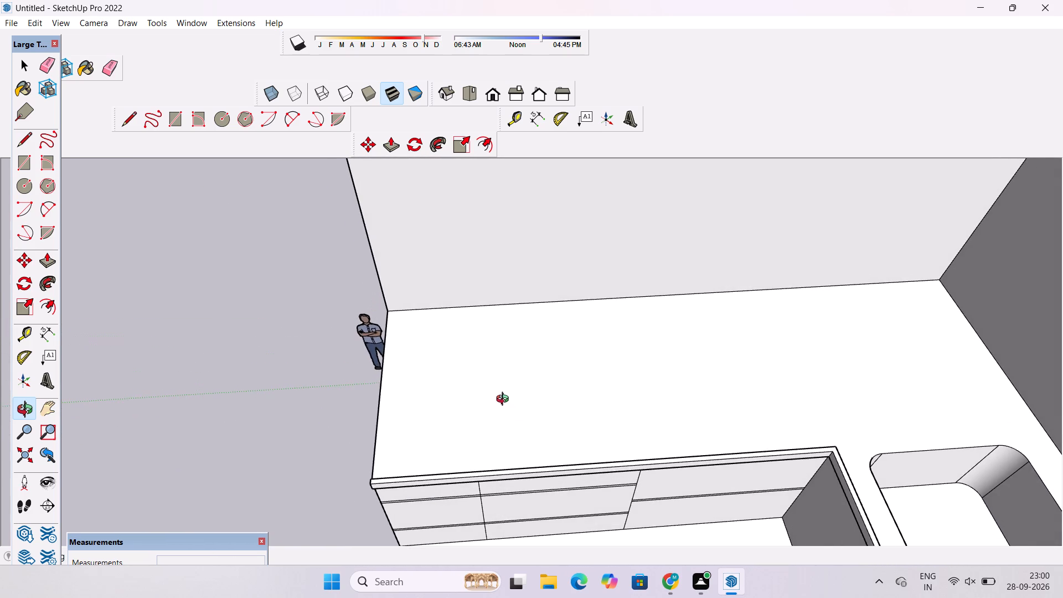
left_click_drag(505, 401, 499, 405)
left_click_drag(539, 397, 425, 409, "shift")
scroll(430, 404, "down", 4, "shift")
left_click_drag(482, 402, 470, 407, "shift")
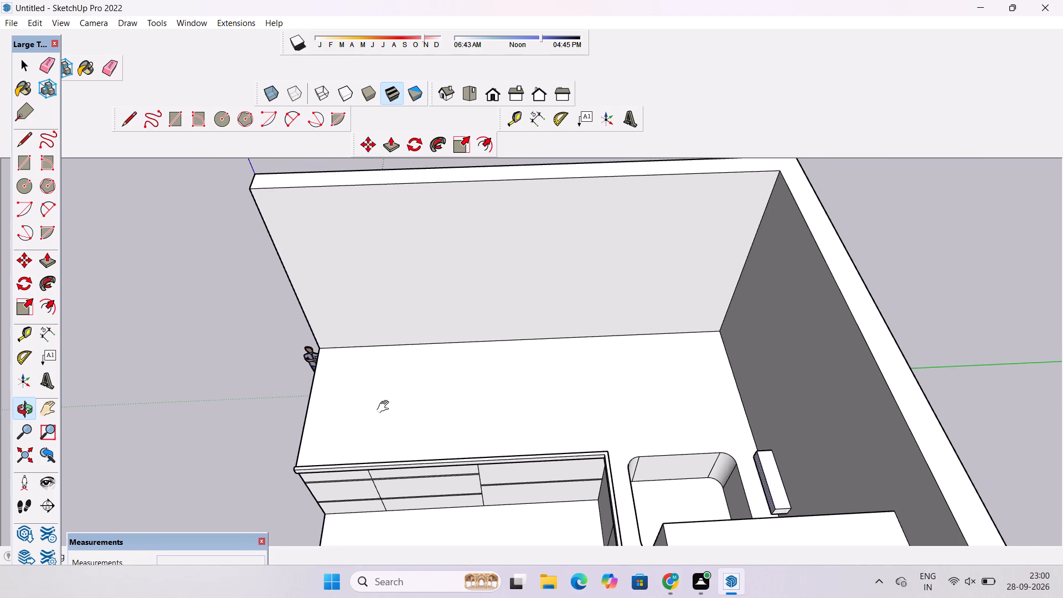
scroll(385, 406, "up", 4, "shift")
left_click_drag(383, 410, 430, 391, "shift")
left_click_drag(431, 414, 426, 372)
left_click_drag(426, 371, 419, 398, "shift")
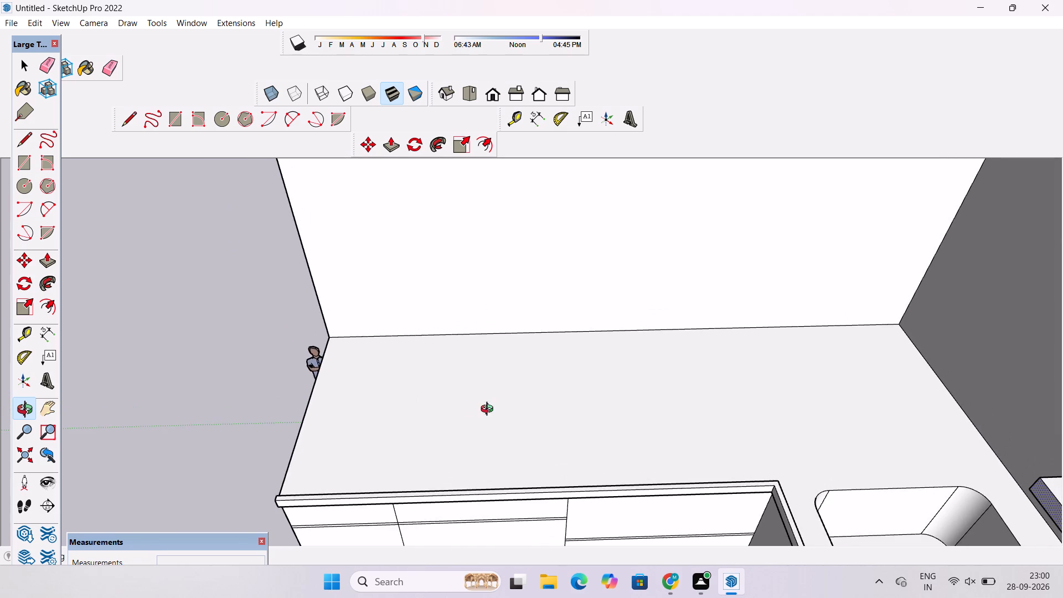
left_click_drag(489, 410, 441, 403)
scroll(443, 403, "up", 3, "shift")
left_click_drag(441, 400, 378, 360)
scroll(376, 354, "down", 5)
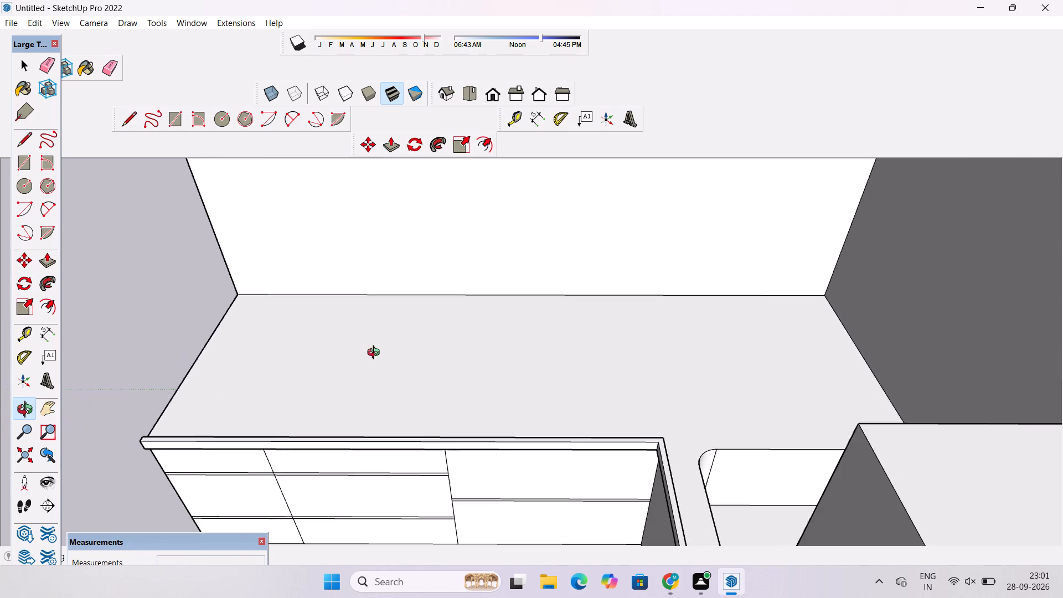
left_click_drag(407, 390, 416, 427)
left_click_drag(429, 427, 447, 445)
left_click_drag(451, 451, 468, 472)
left_click_drag(474, 471, 450, 406)
scroll(447, 400, "down", 5)
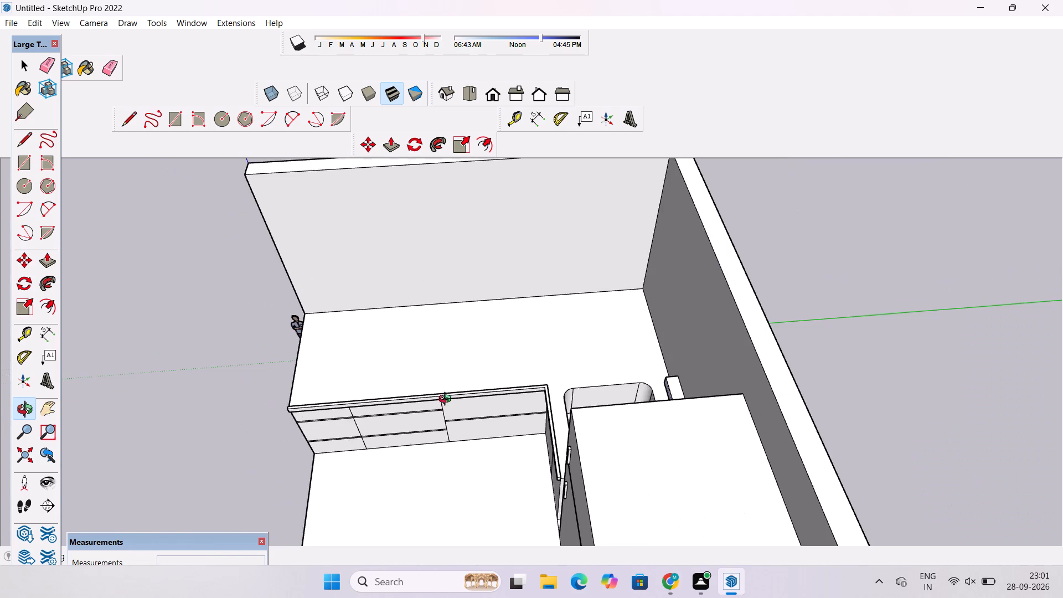
left_click_drag(453, 389, 450, 374)
left_click_drag(450, 378, 446, 393, "shift")
left_click_drag(446, 395, 442, 381)
left_click(442, 381)
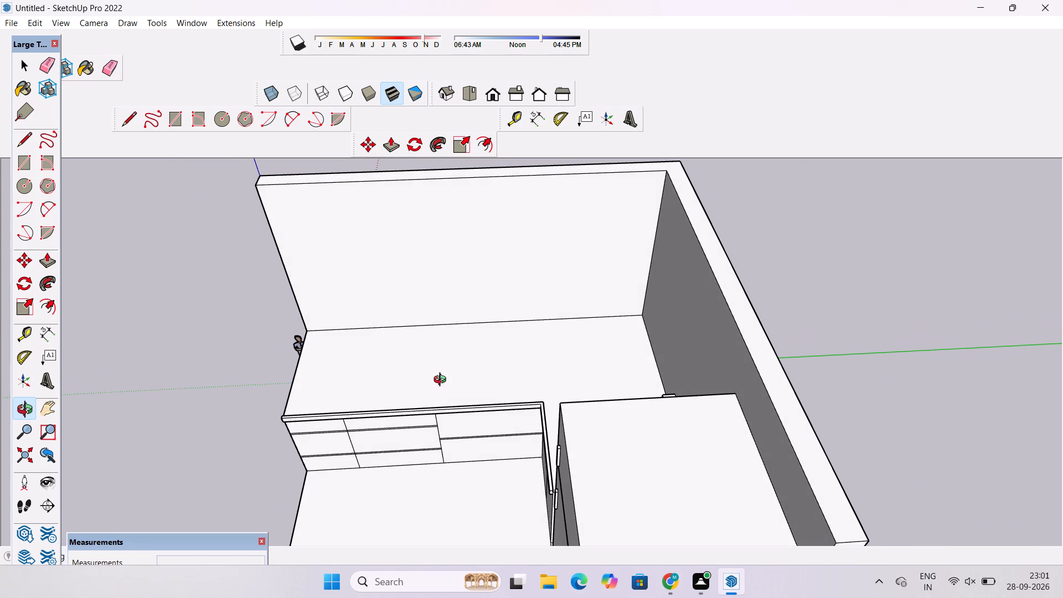
Draw a rectangle about 11' 1 5/8" by 6' 7 9/16" on the long countertop run above the drawer fronts.
scroll(442, 381, "up", 1)
key("r")
scroll(442, 381, "down", 2)
scroll(444, 355, "up", 3)
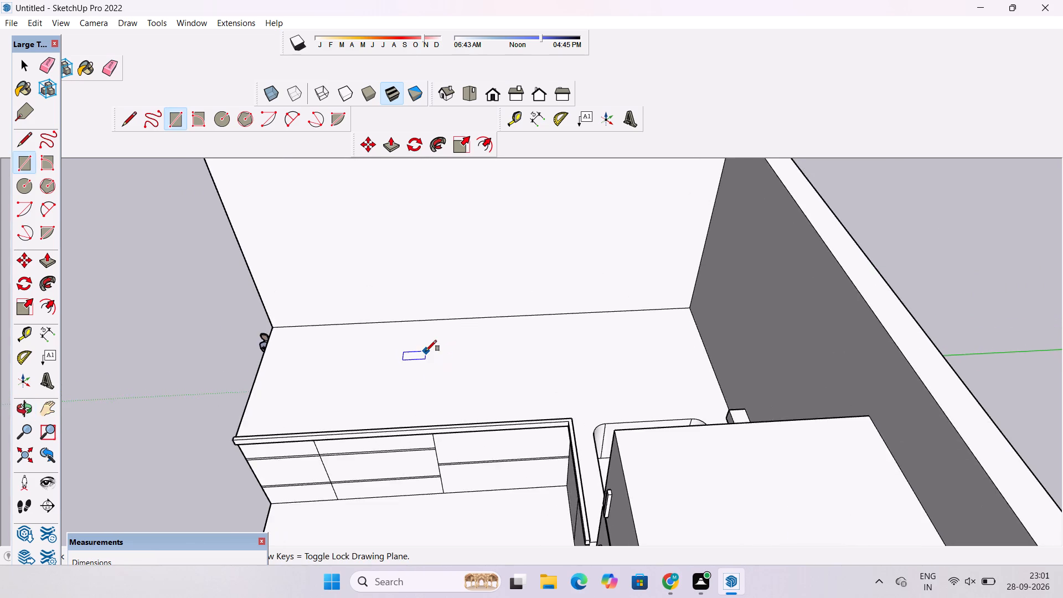
scroll(424, 349, "up", 2)
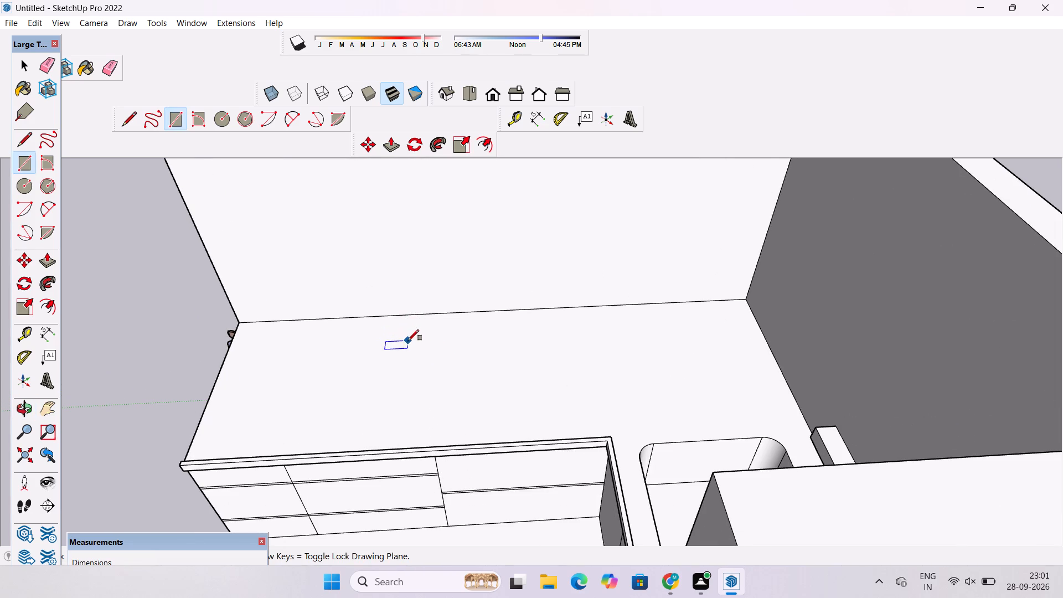
left_click(416, 340)
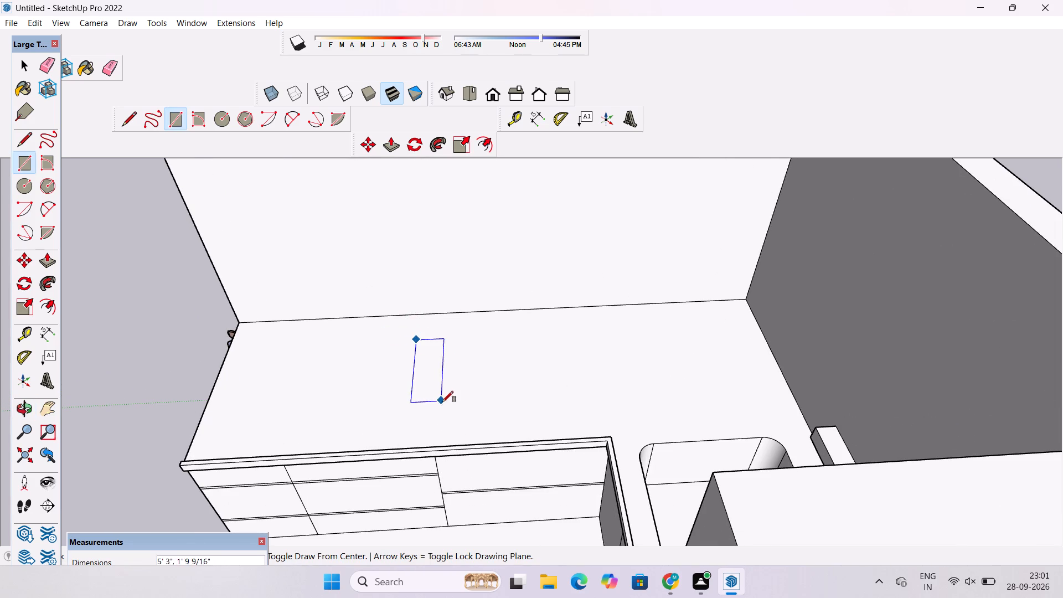
scroll(571, 409, "up", 2)
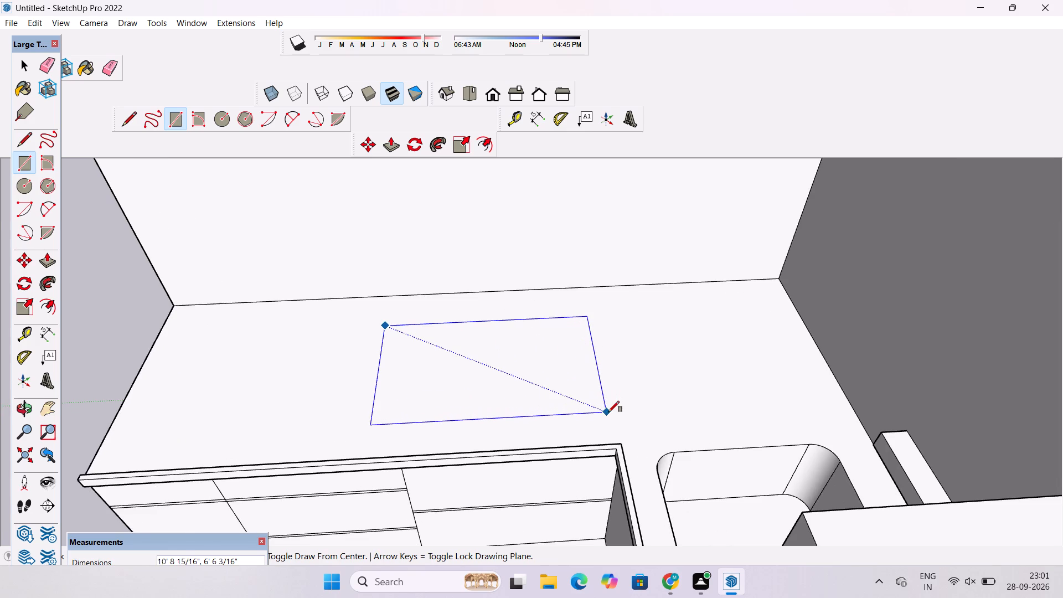
scroll(608, 412, "up", 3)
left_click(621, 413)
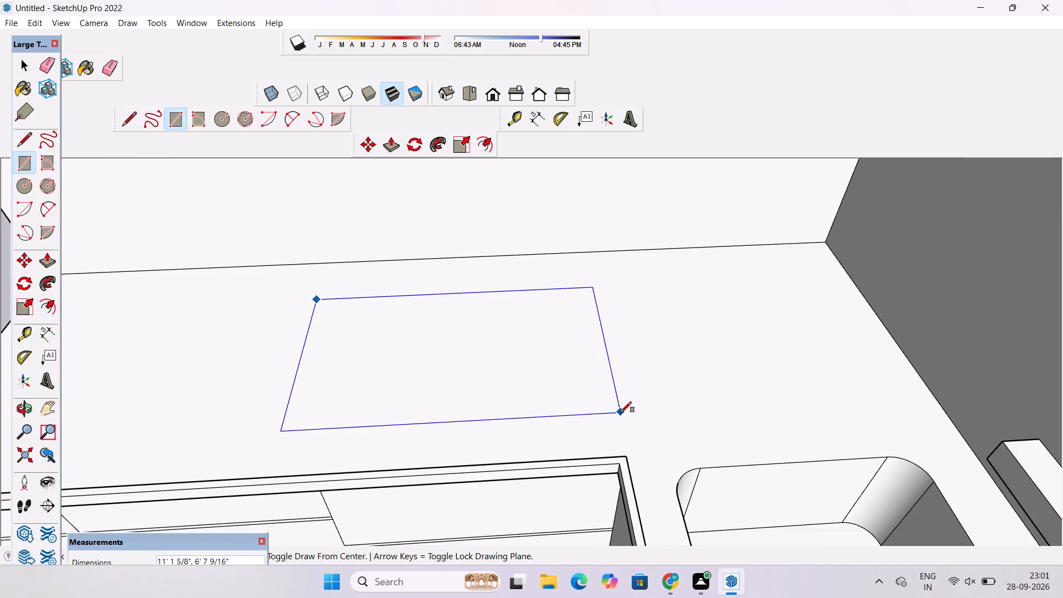
key("space")
Round the countertop rectangle's wall-side corner farther from the sink with a tangent 2 Point Arc.
type("o")
scroll(613, 403, "down", 6)
scroll(612, 403, "up", 1)
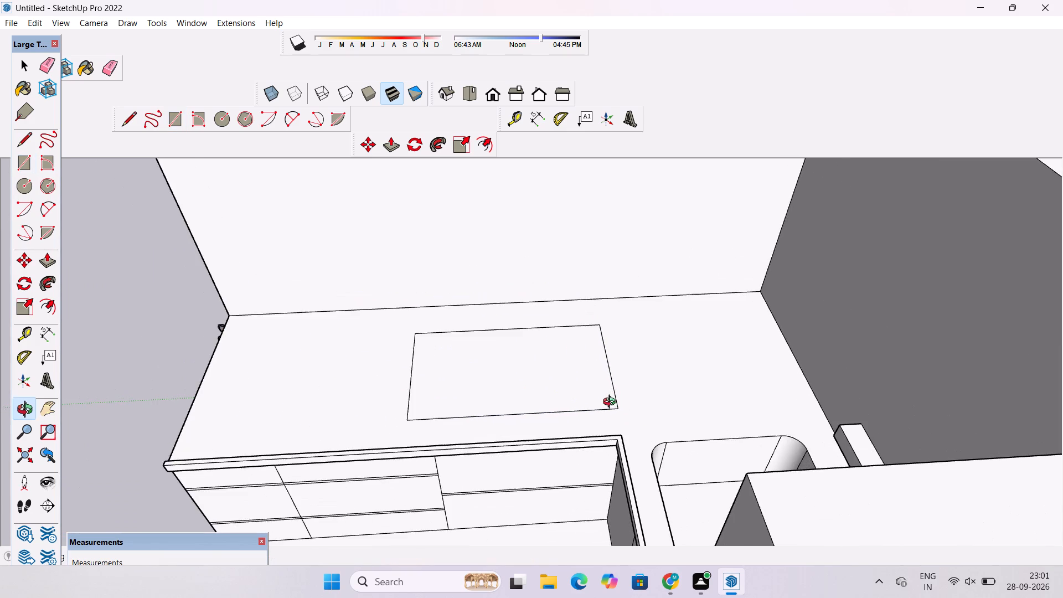
scroll(610, 404, "up", 1)
scroll(608, 403, "down", 4)
scroll(606, 423, "up", 4)
left_click_drag(611, 447, 591, 386)
left_click_drag(593, 421, 593, 458)
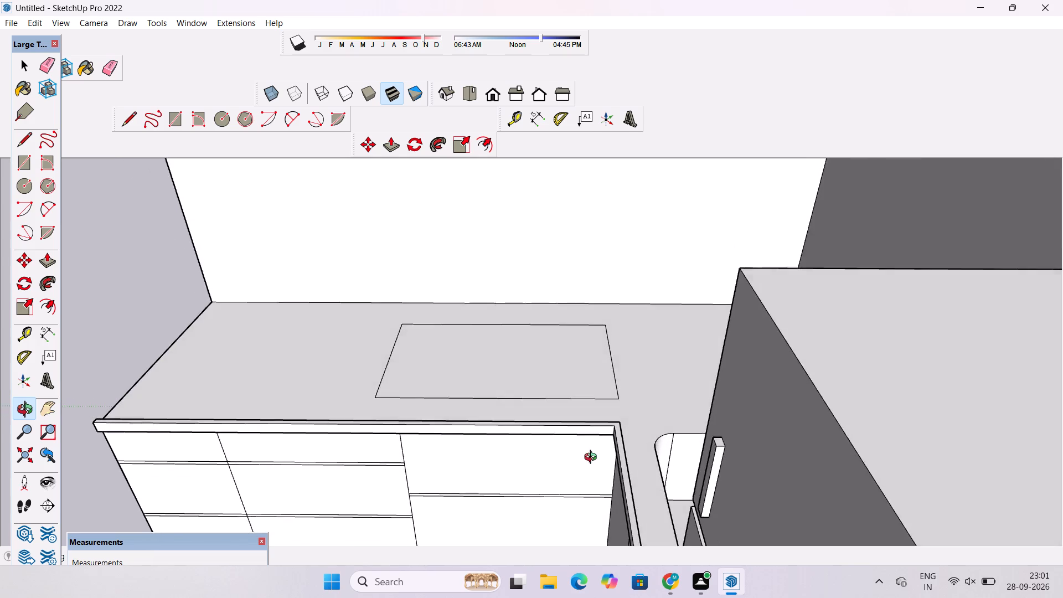
left_click_drag(593, 458, 593, 466)
scroll(557, 414, "down", 1)
left_click_drag(554, 407, 568, 440, "shift")
left_click(568, 440)
left_click_drag(559, 429, 569, 422, "shift")
left_click_drag(569, 422, 574, 455)
scroll(516, 398, "up", 3)
left_click_drag(516, 398, 554, 432, "shift")
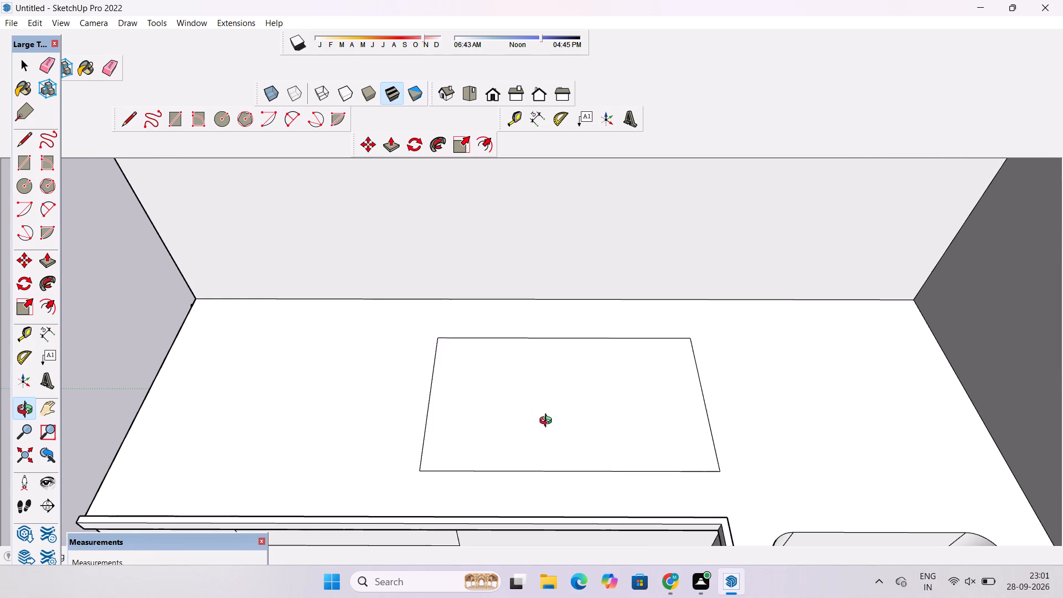
left_click(51, 210)
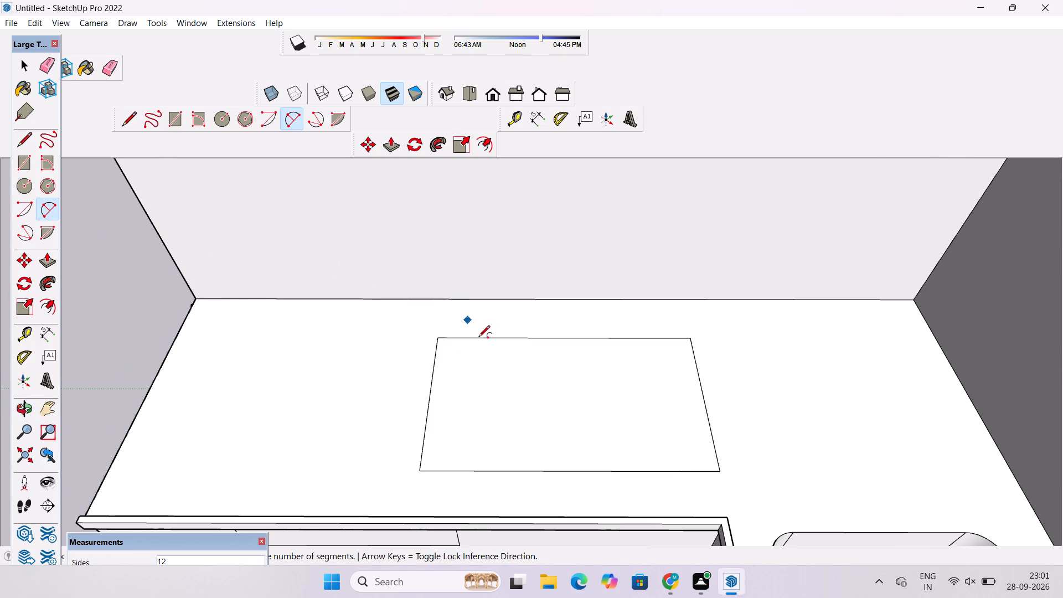
left_click(435, 352)
double_click(456, 338)
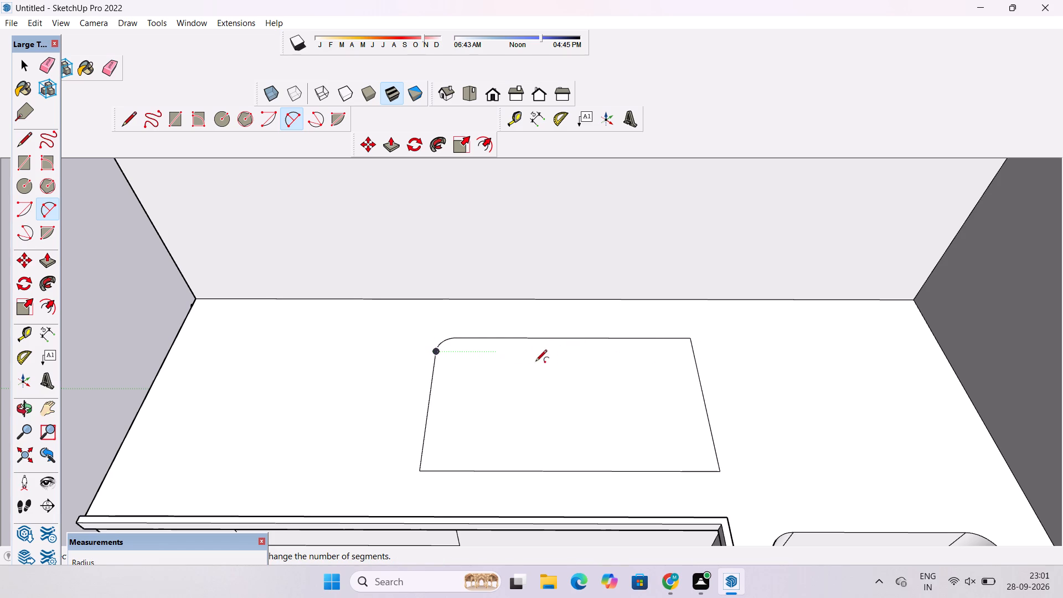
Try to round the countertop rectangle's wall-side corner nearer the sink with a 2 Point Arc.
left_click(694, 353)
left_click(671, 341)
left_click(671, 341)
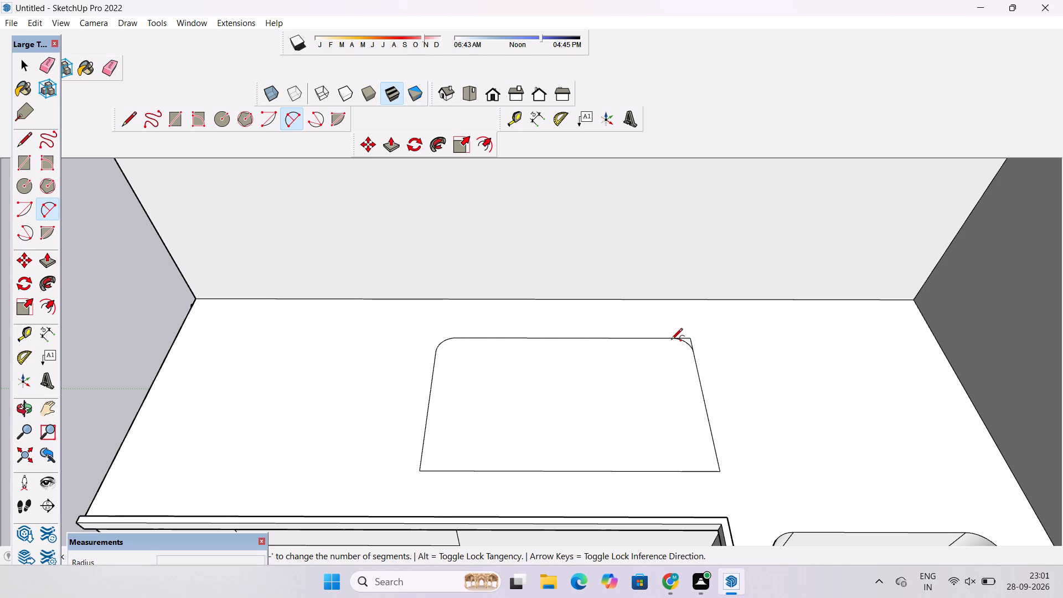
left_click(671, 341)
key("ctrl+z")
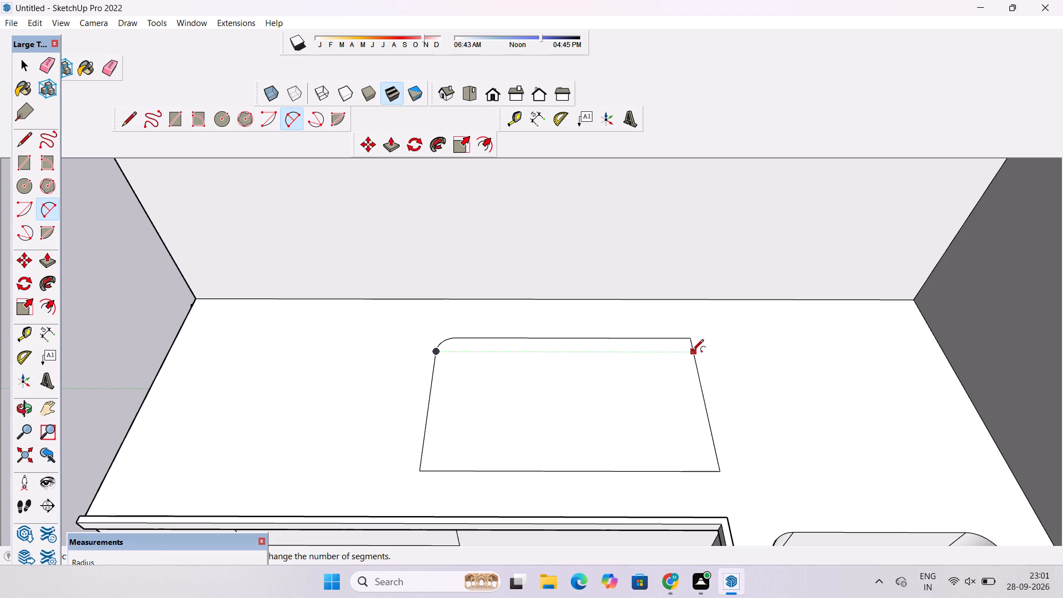
Round the countertop rectangle's wall-side corner nearer the sink with a tangent arc whose chord is about 1' 1 5/8".
left_click(692, 354)
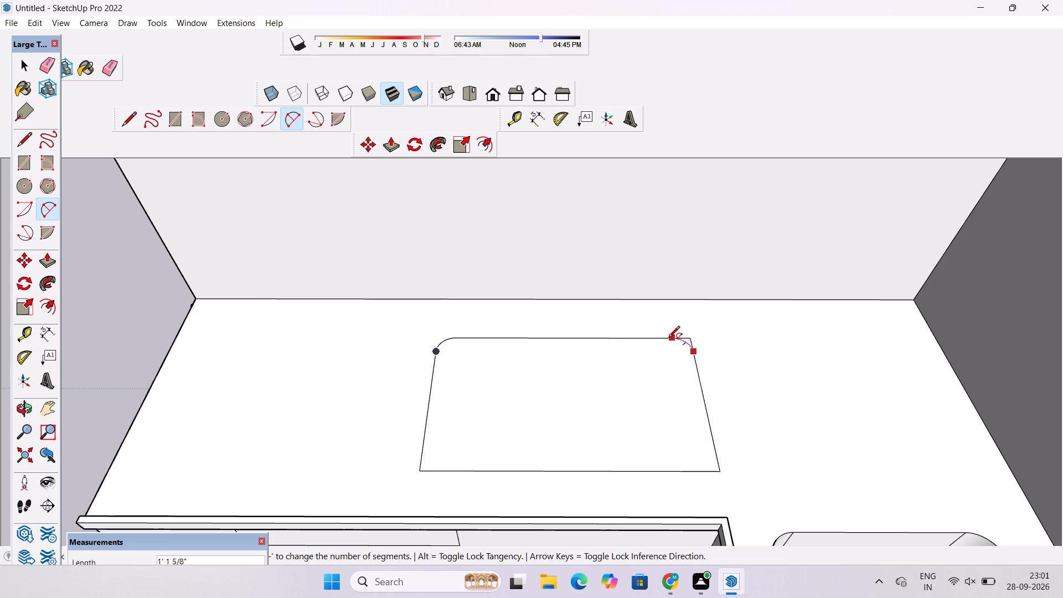
double_click(670, 339)
scroll(670, 339, "down", 3)
scroll(693, 431, "up", 2)
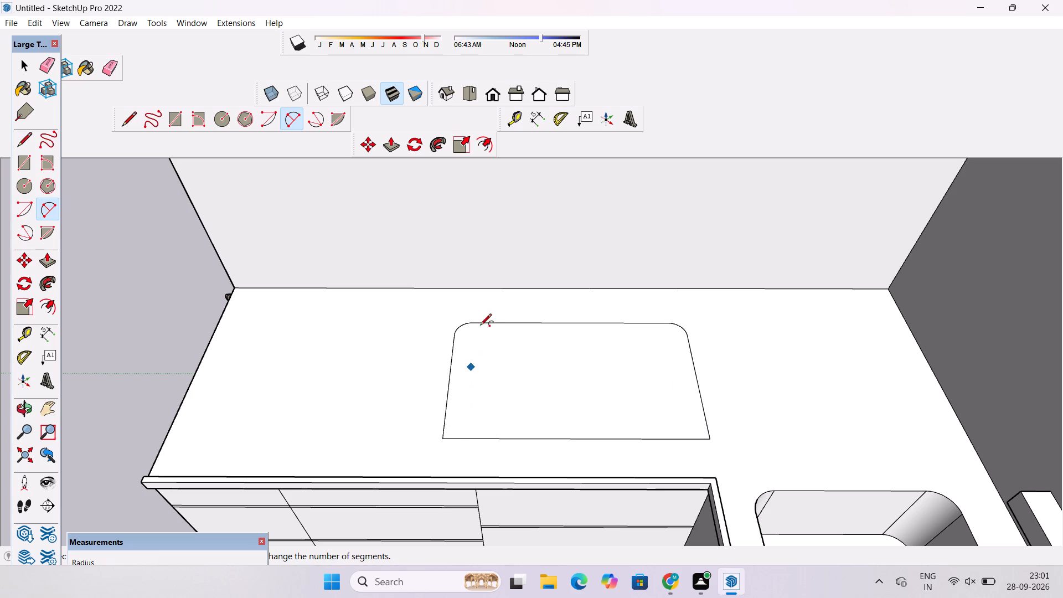
Round the countertop rectangle's two drawer-side corners with tangent 2 Point Arcs, each with a chord of about 11 7/8".
scroll(471, 325, "up", 3)
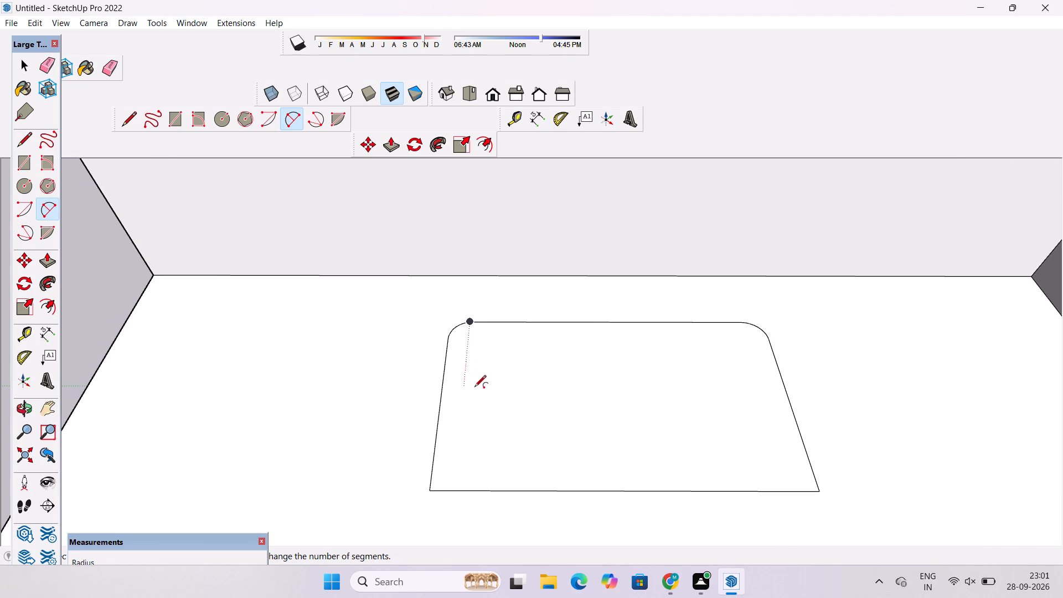
left_click(454, 491)
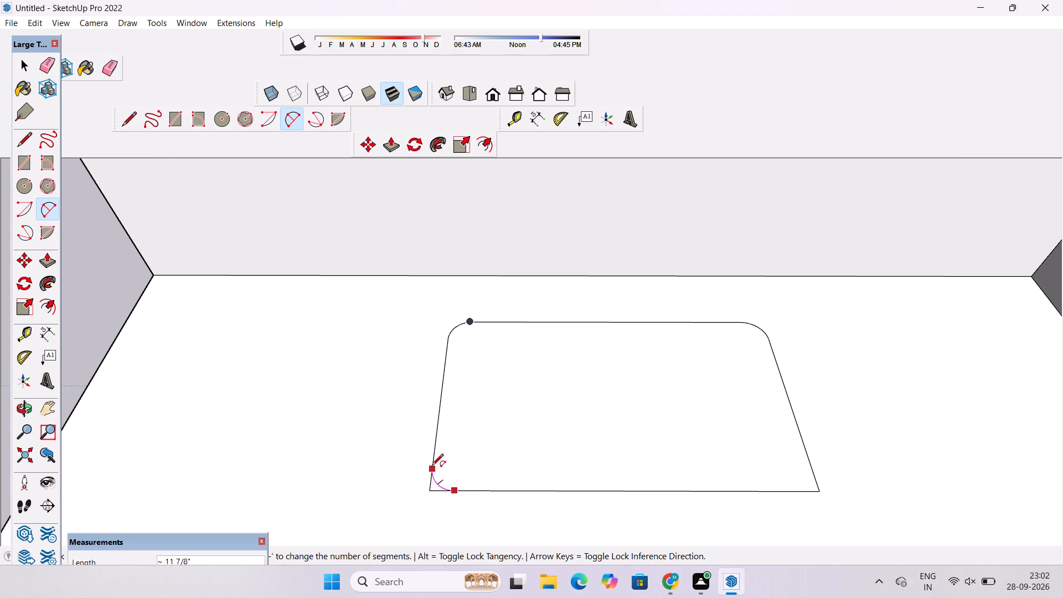
double_click(432, 466)
scroll(411, 446, "down", 3)
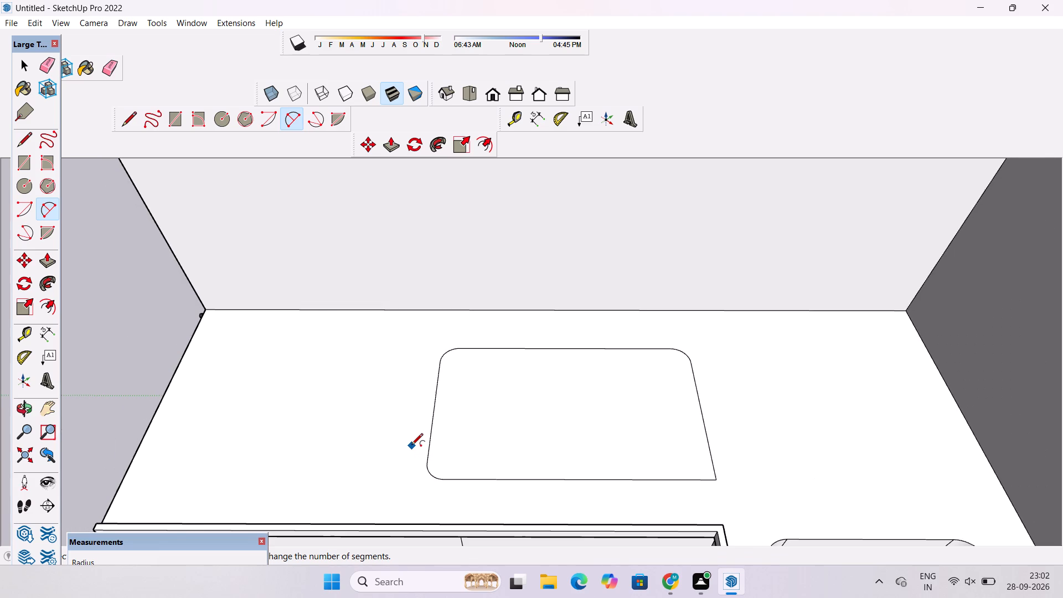
scroll(411, 446, "down", 3)
scroll(444, 404, "down", 4)
scroll(491, 470, "up", 6)
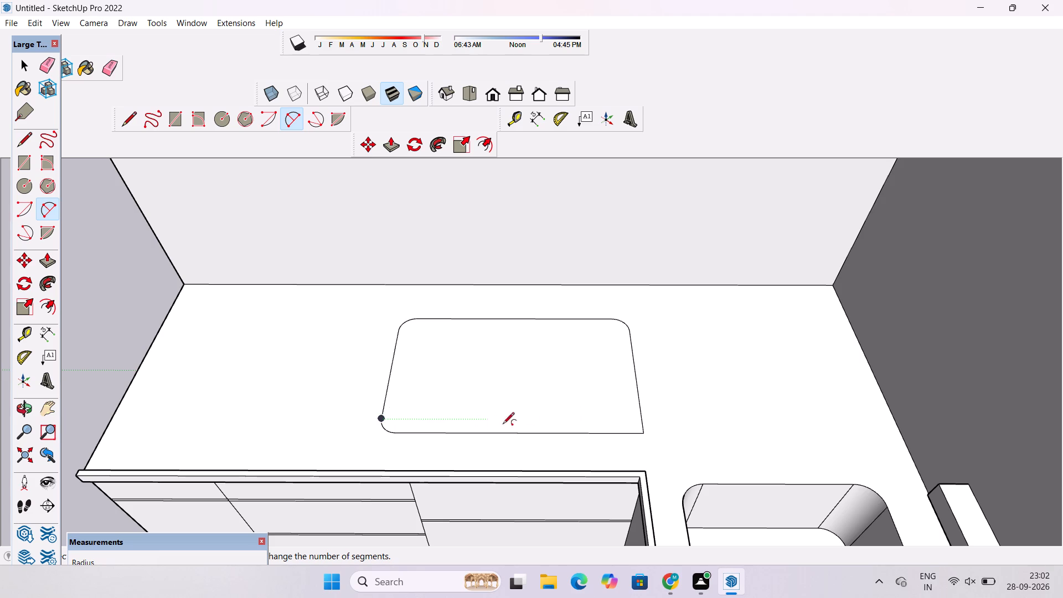
left_click(640, 421)
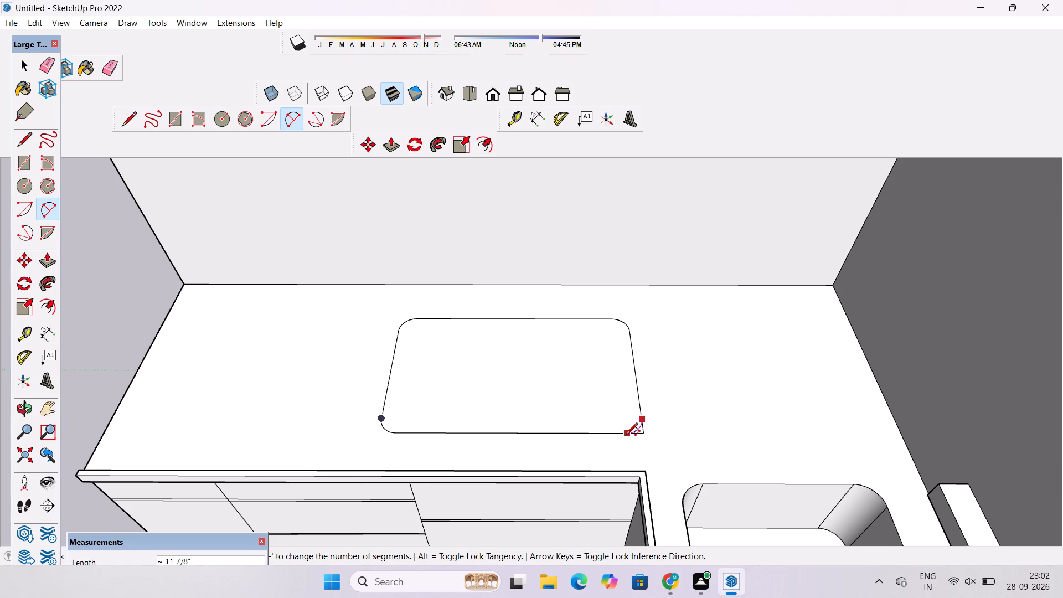
double_click(626, 435)
scroll(568, 427, "down", 3)
key("space")
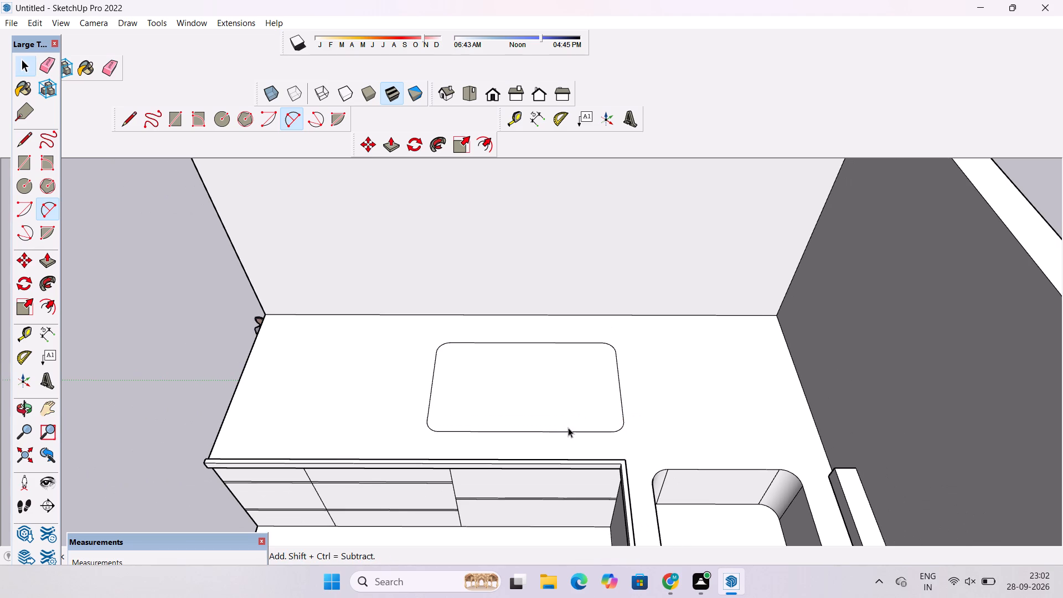
Push/Pull the rounded rectangle upward from the countertop by 10".
type("p")
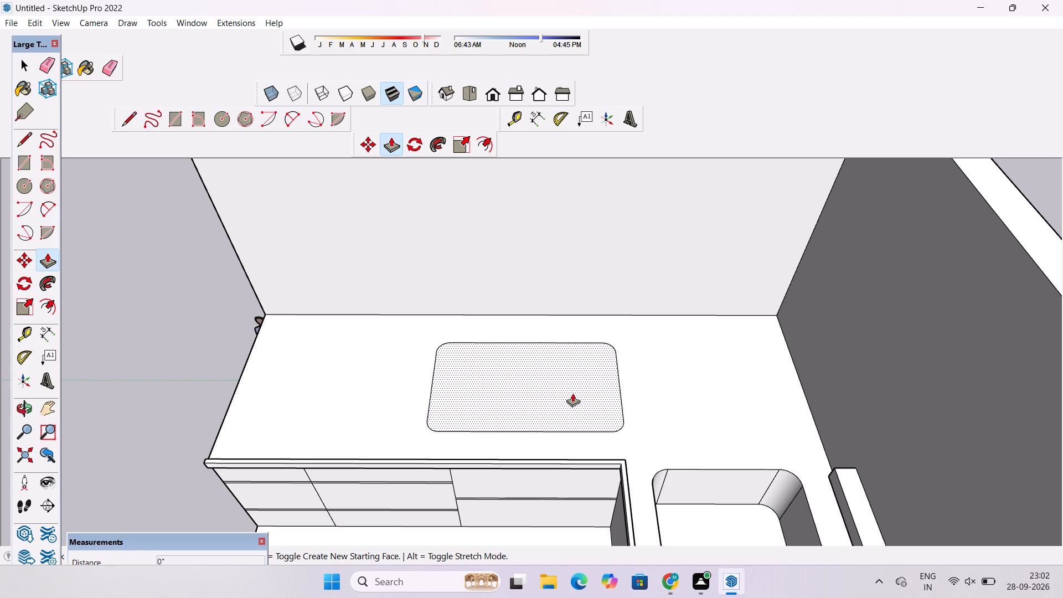
left_click(572, 393)
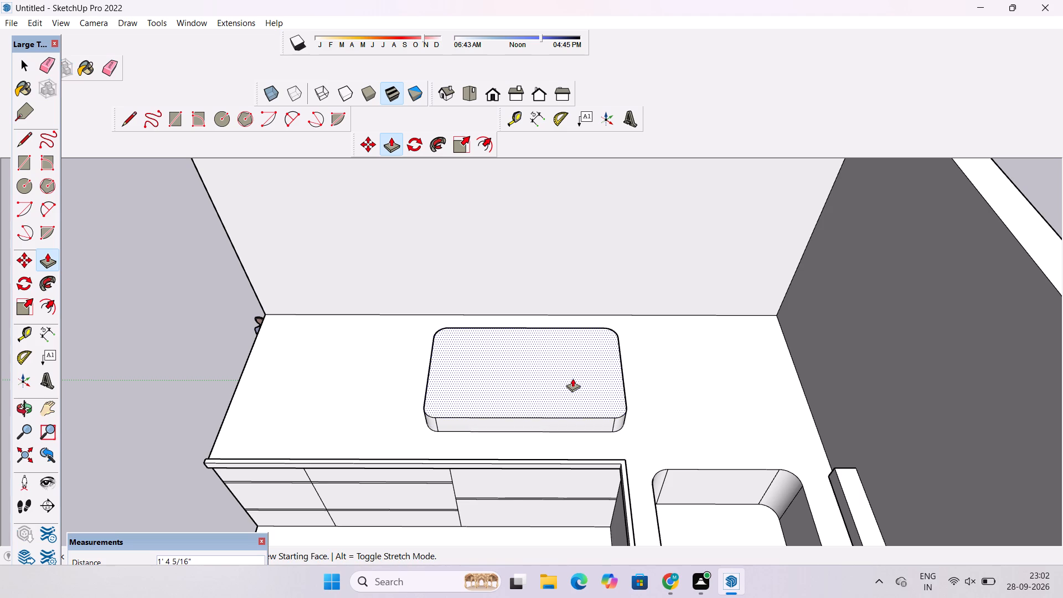
scroll(572, 378, "up", 2)
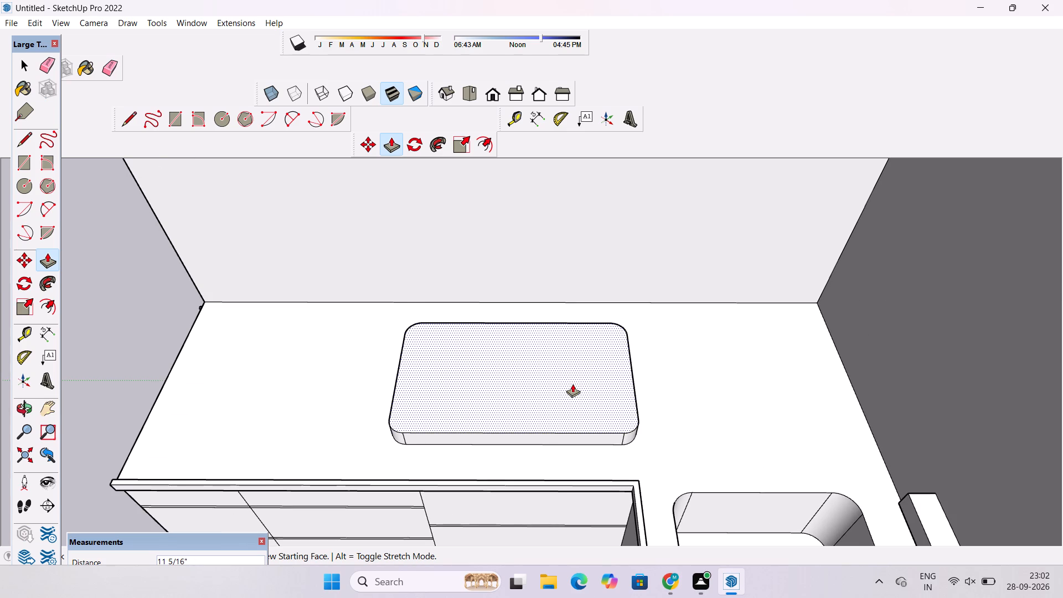
scroll(573, 384, "up", 1)
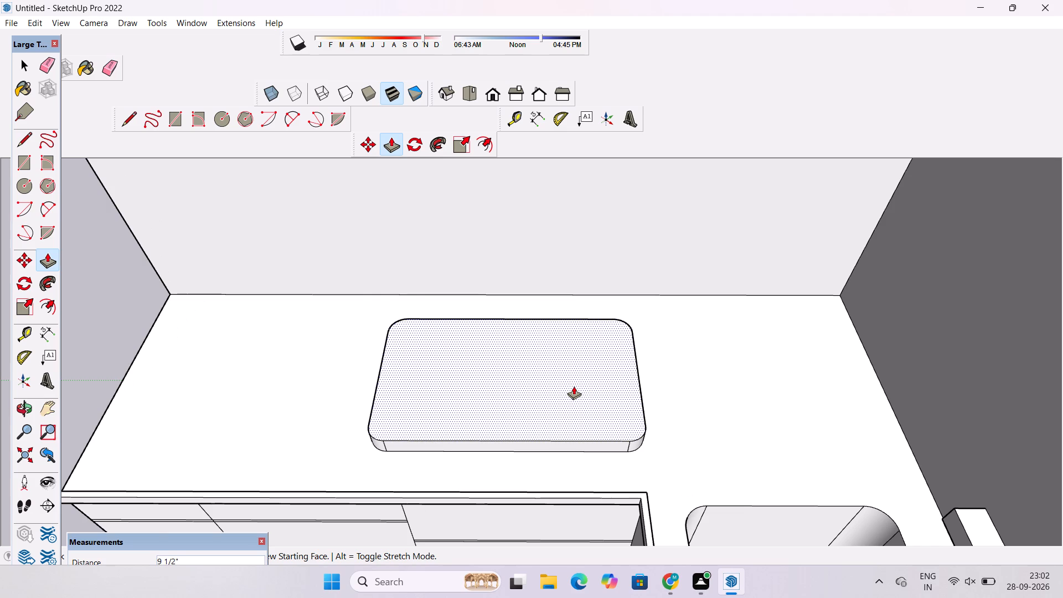
type("10\"")
key("Return")
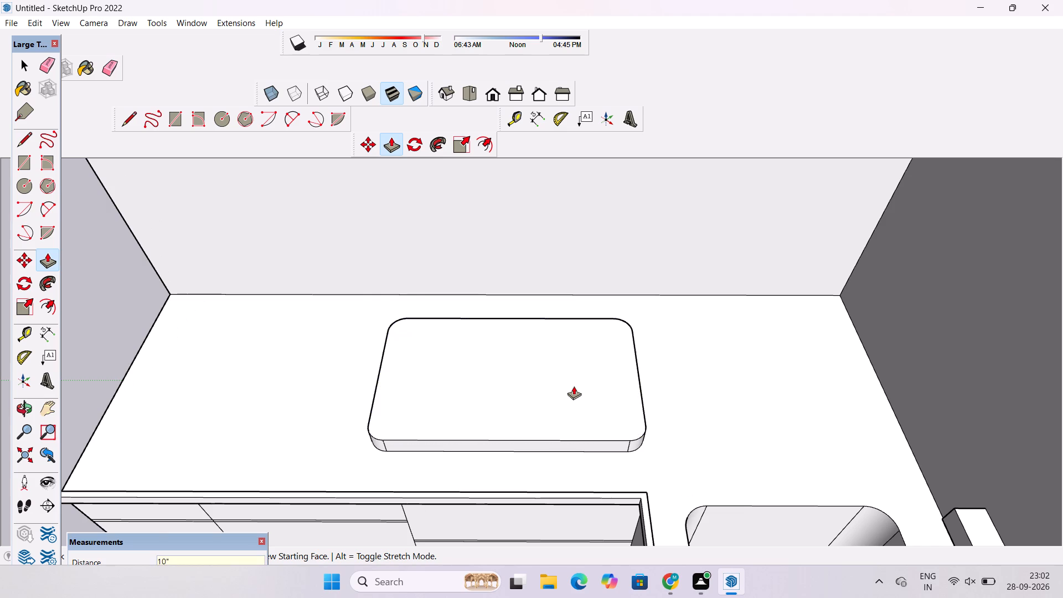
key("p")
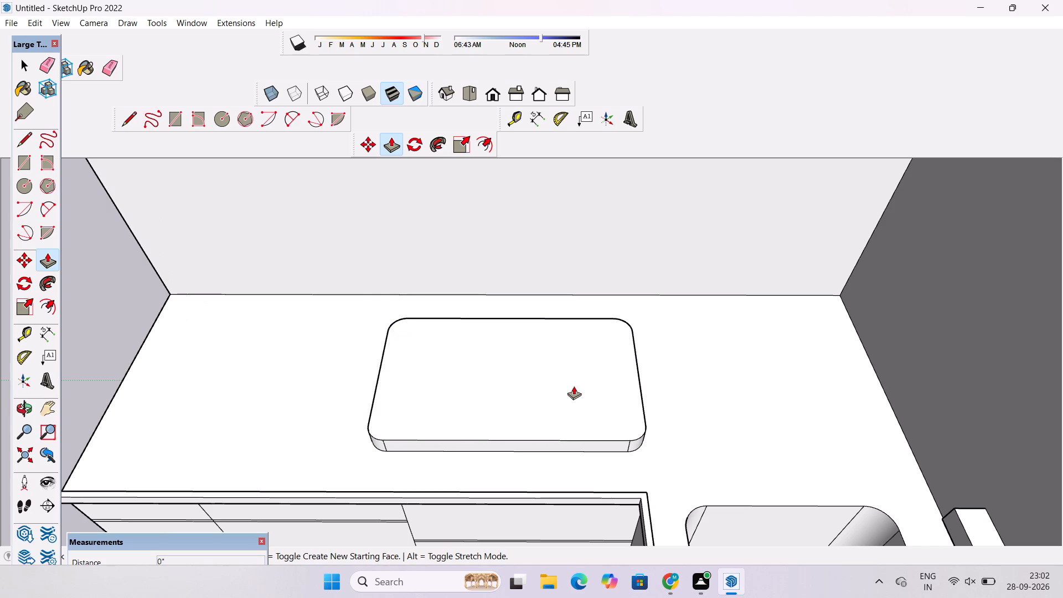
Examine the raised rounded block and its position on the counter from above and from several angles.
key("o")
scroll(543, 437, "down", 5)
left_click_drag(527, 472, 526, 422)
left_click_drag(510, 422, 572, 423)
scroll(573, 425, "down", 6)
left_click_drag(573, 440, 564, 511)
scroll(569, 417, "up", 6)
left_click_drag(563, 437, 576, 425)
scroll(576, 426, "up", 3)
left_click_drag(565, 426, 565, 445)
scroll(553, 434, "down", 4)
left_click_drag(552, 441, 570, 389, "shift")
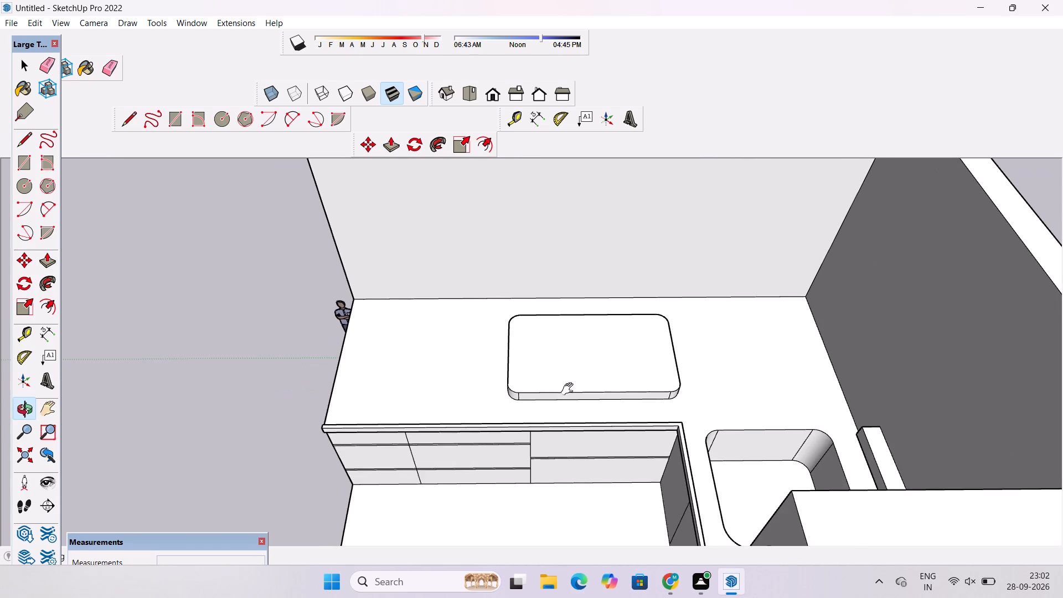
left_click_drag(570, 390, 570, 415)
scroll(556, 369, "up", 3)
left_click_drag(563, 383, 568, 456)
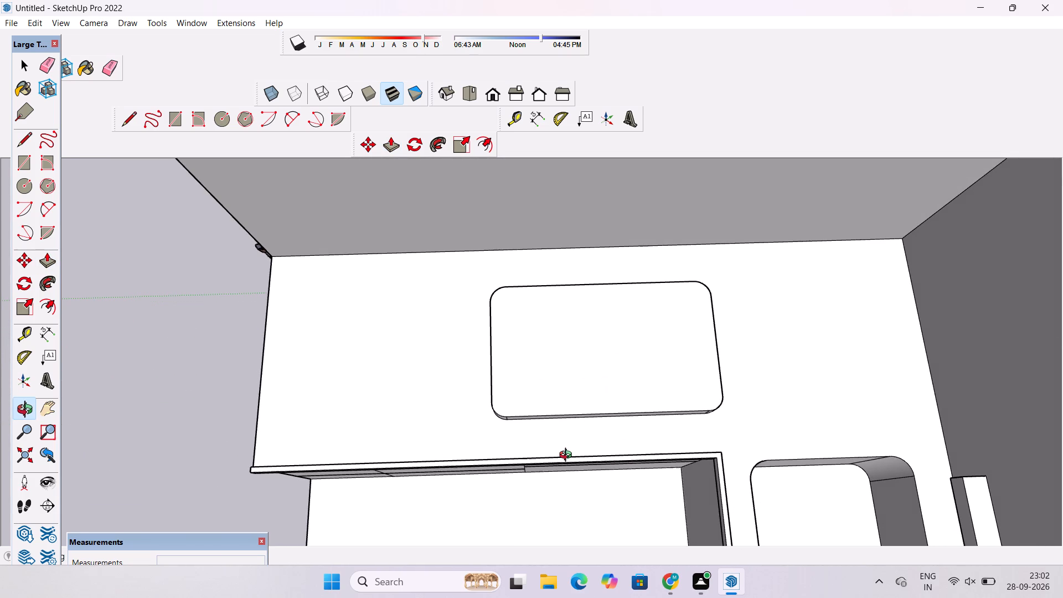
scroll(609, 457, "down", 3)
left_click_drag(615, 449, 577, 385)
scroll(579, 385, "up", 3)
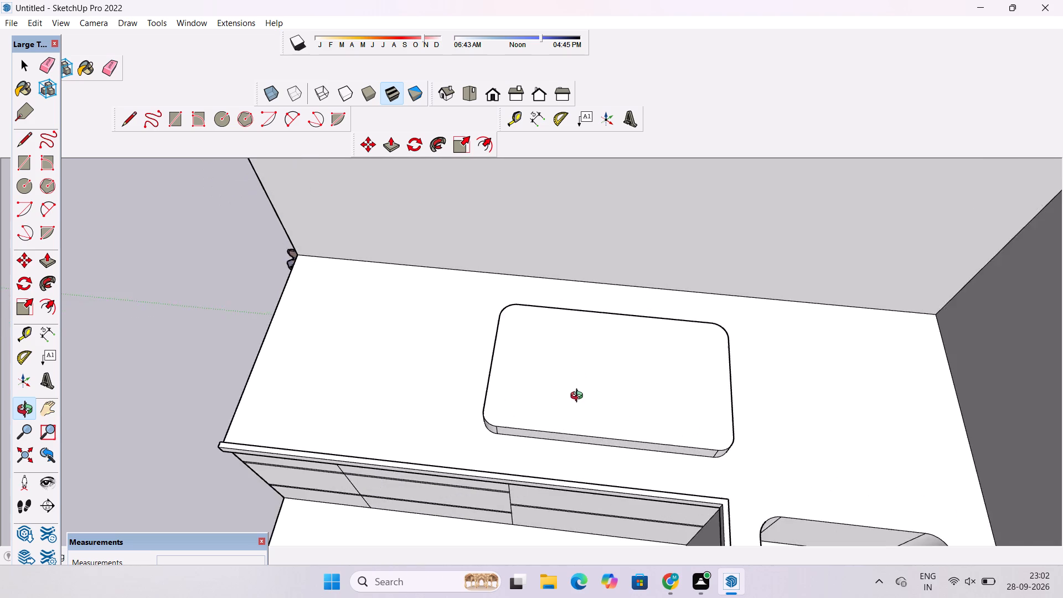
left_click_drag(564, 425, 633, 409, "shift")
left_click_drag(638, 439, 652, 365)
scroll(617, 385, "up", 2)
left_click_drag(542, 424, 697, 349)
left_click_drag(699, 361, 626, 385)
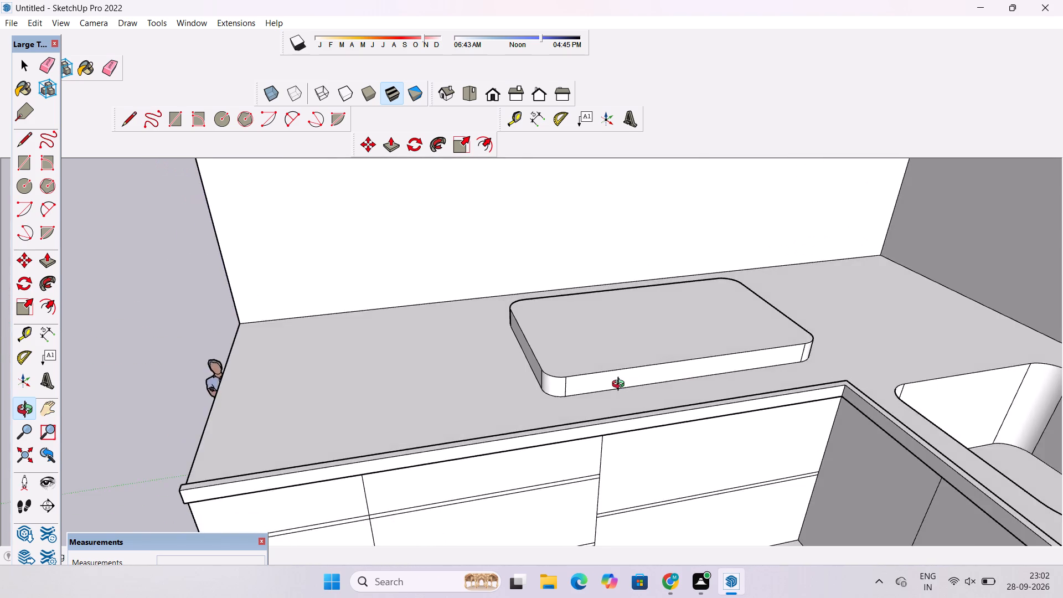
scroll(620, 382, "down", 5)
left_click_drag(623, 374, 625, 447)
left_click_drag(642, 402, 579, 379, "shift")
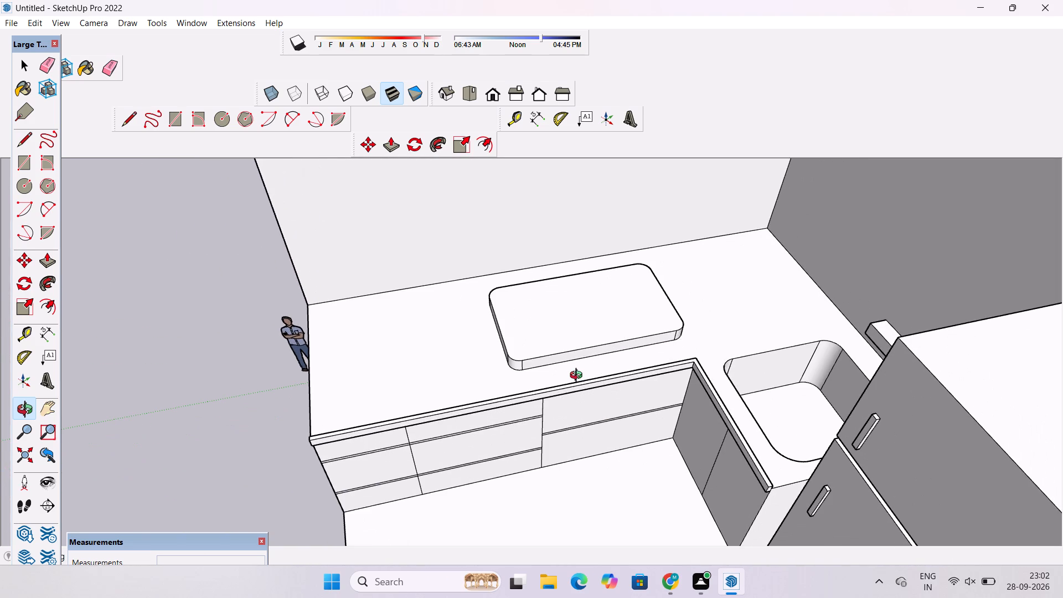
scroll(579, 368, "down", 4)
scroll(567, 344, "up", 1)
left_click_drag(577, 341, 575, 377)
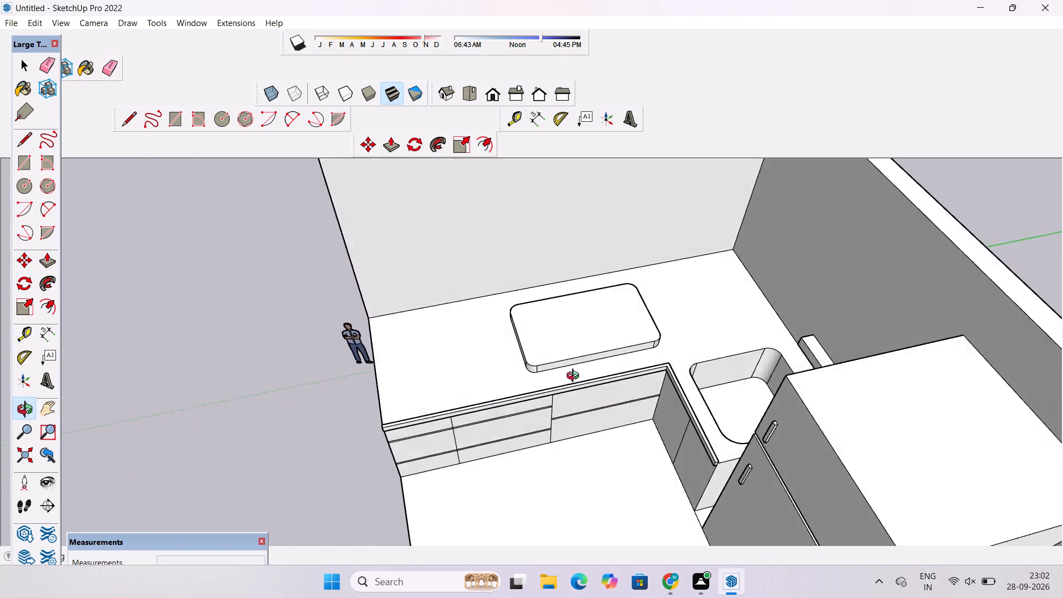
left_click_drag(575, 377, 572, 451)
scroll(534, 338, "up", 2)
left_click_drag(519, 344, 684, 216)
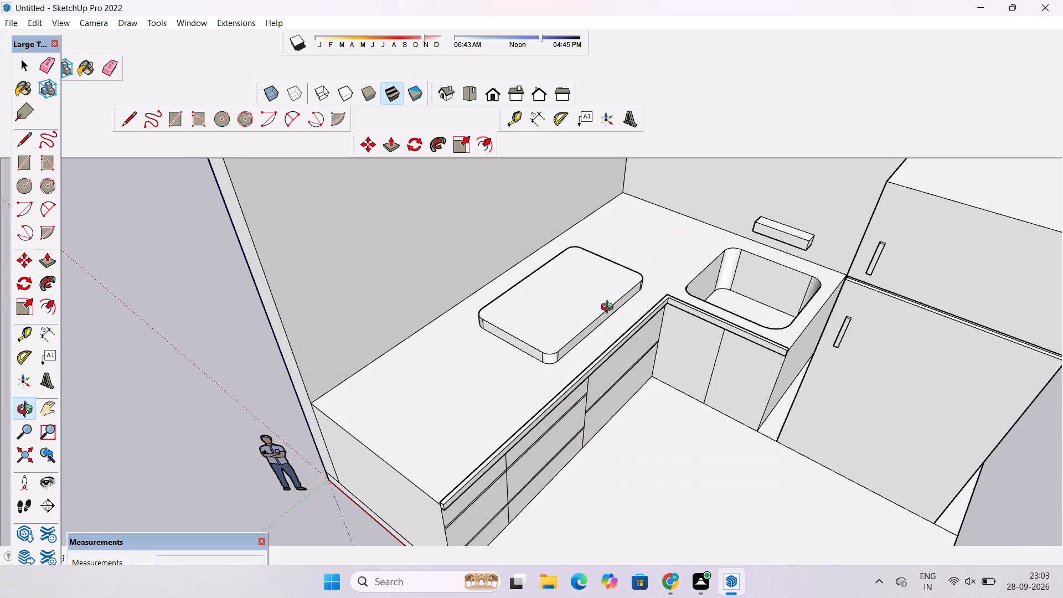
left_click_drag(618, 317, 491, 354)
scroll(489, 354, "down", 2)
scroll(489, 354, "up", 4)
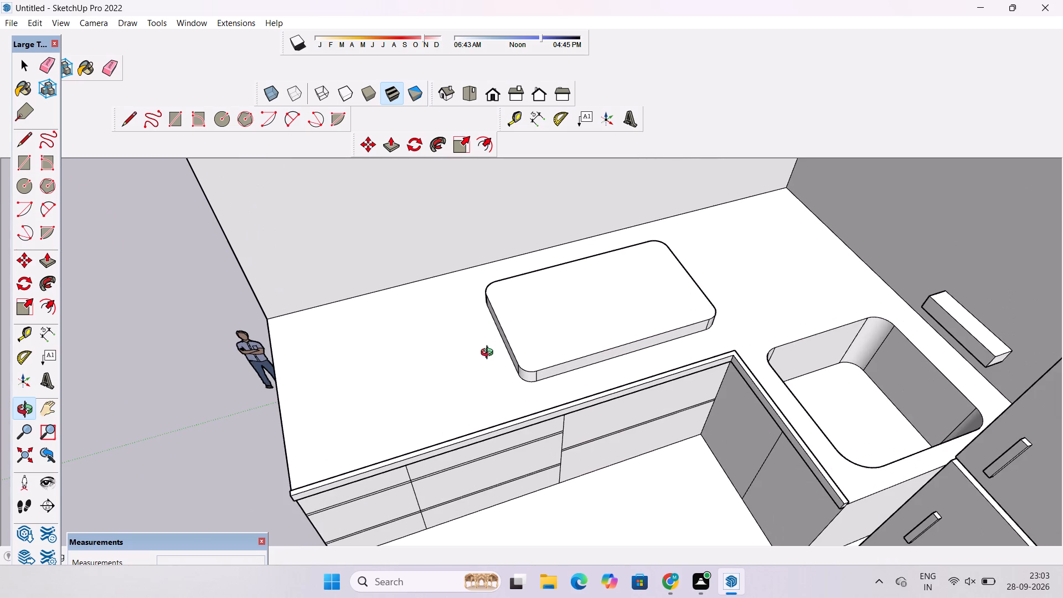
scroll(489, 354, "down", 1)
scroll(489, 354, "up", 1)
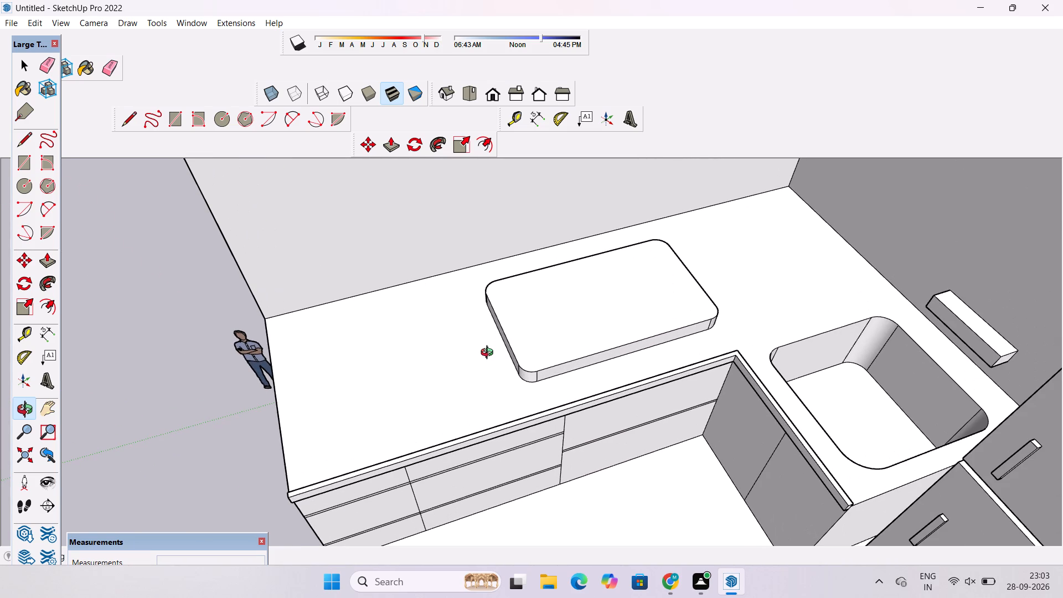
scroll(489, 354, "down", 1)
left_click_drag(525, 345, 524, 400)
left_click_drag(554, 385, 514, 352)
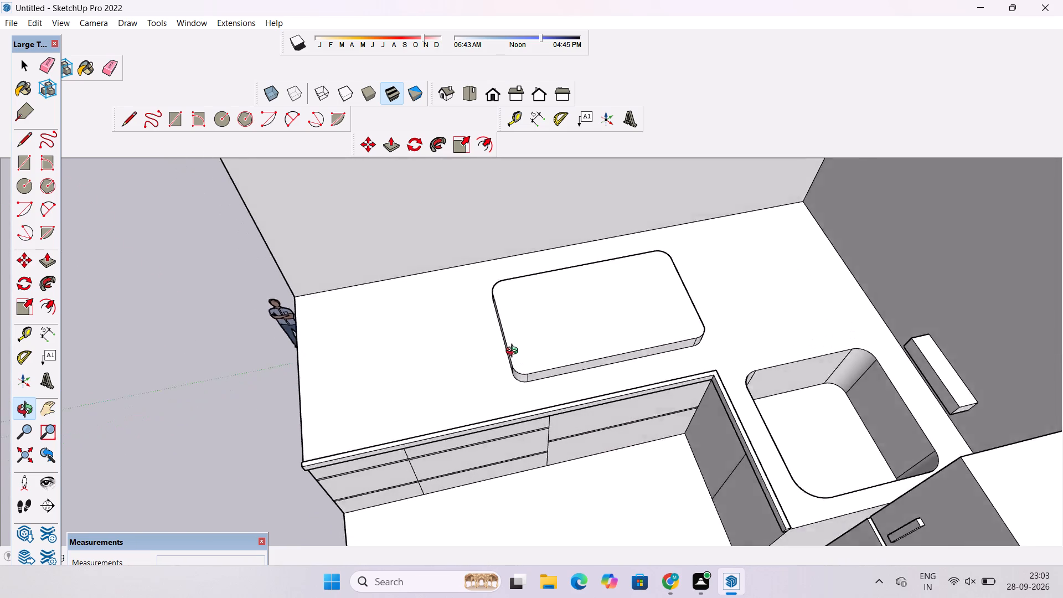
left_click_drag(514, 352, 483, 349)
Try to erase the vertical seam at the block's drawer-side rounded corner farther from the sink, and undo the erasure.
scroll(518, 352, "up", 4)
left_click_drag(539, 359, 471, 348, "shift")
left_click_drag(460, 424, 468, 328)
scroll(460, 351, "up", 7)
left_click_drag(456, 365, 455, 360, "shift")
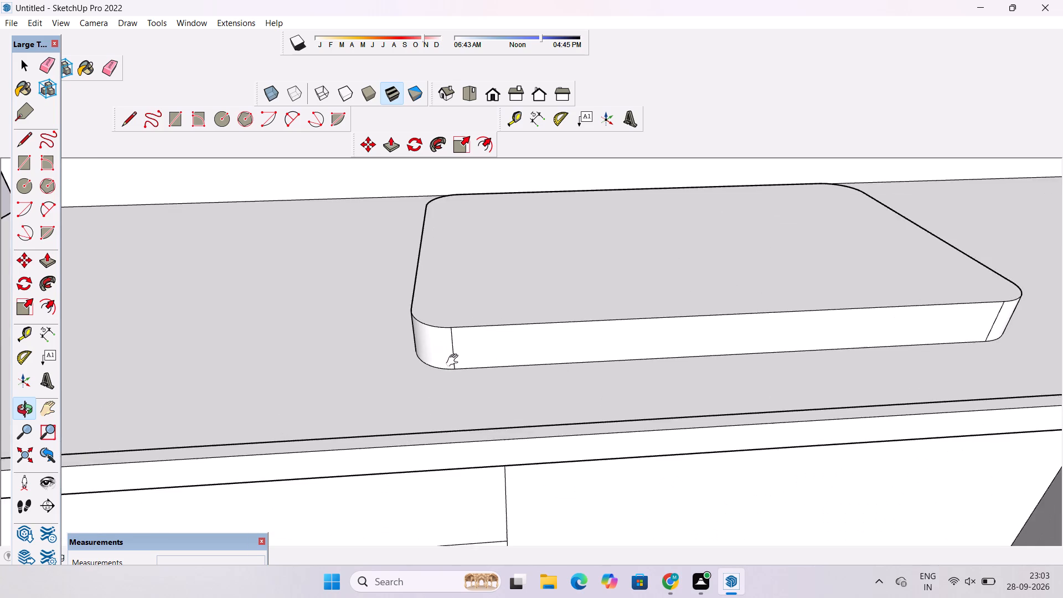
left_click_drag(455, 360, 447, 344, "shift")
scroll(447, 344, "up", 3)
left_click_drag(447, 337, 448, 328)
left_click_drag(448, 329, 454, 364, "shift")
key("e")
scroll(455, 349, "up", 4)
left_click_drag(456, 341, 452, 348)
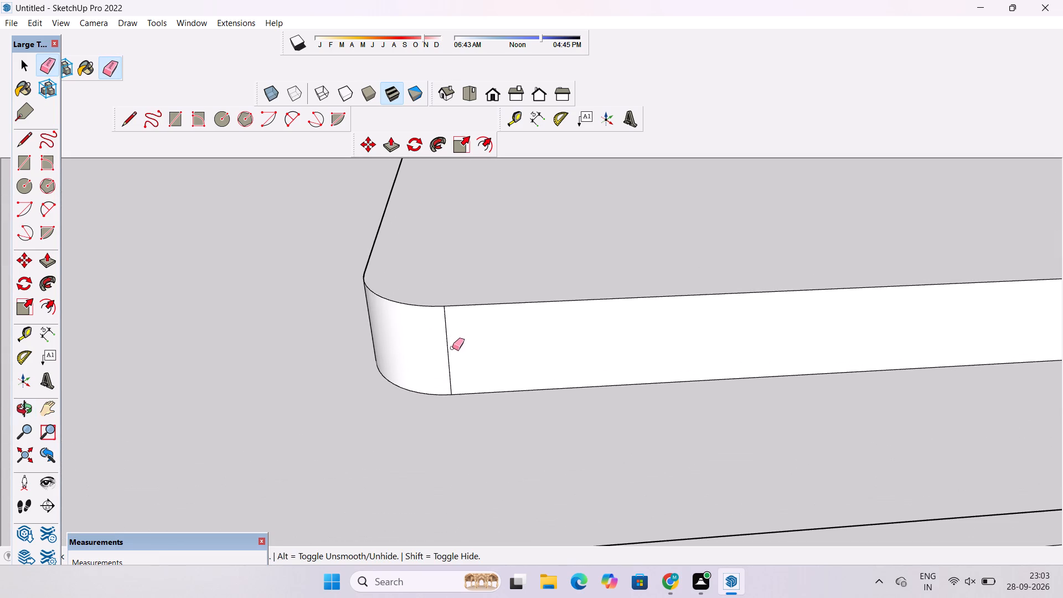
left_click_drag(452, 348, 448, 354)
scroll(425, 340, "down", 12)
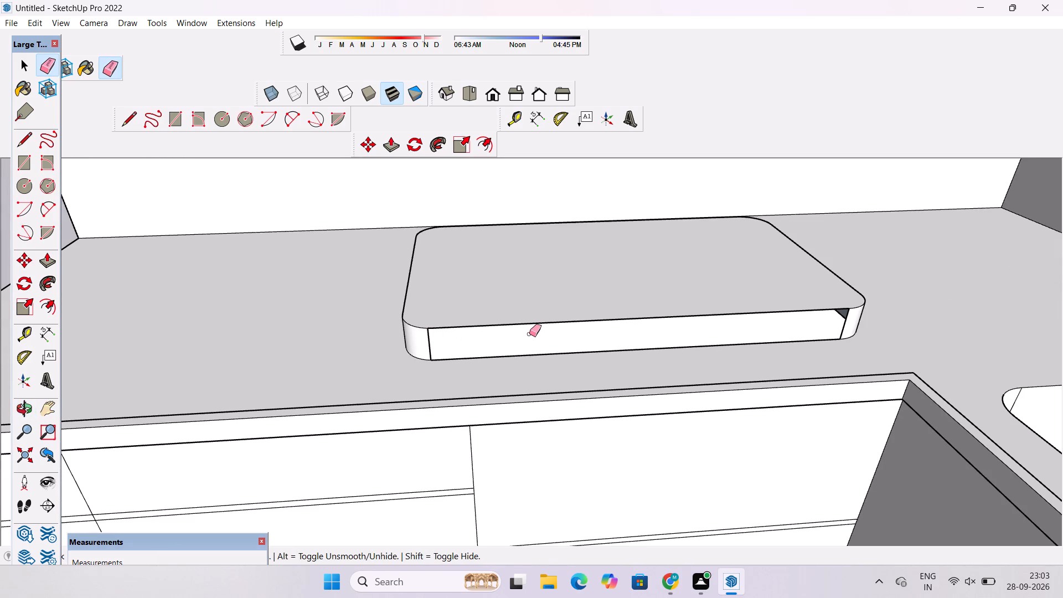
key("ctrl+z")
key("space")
Place two guides parallel to the block's short edges, about 2' 7 5/16" from the edge farther from the sink and 5' 9 3/16" beyond that.
type("o")
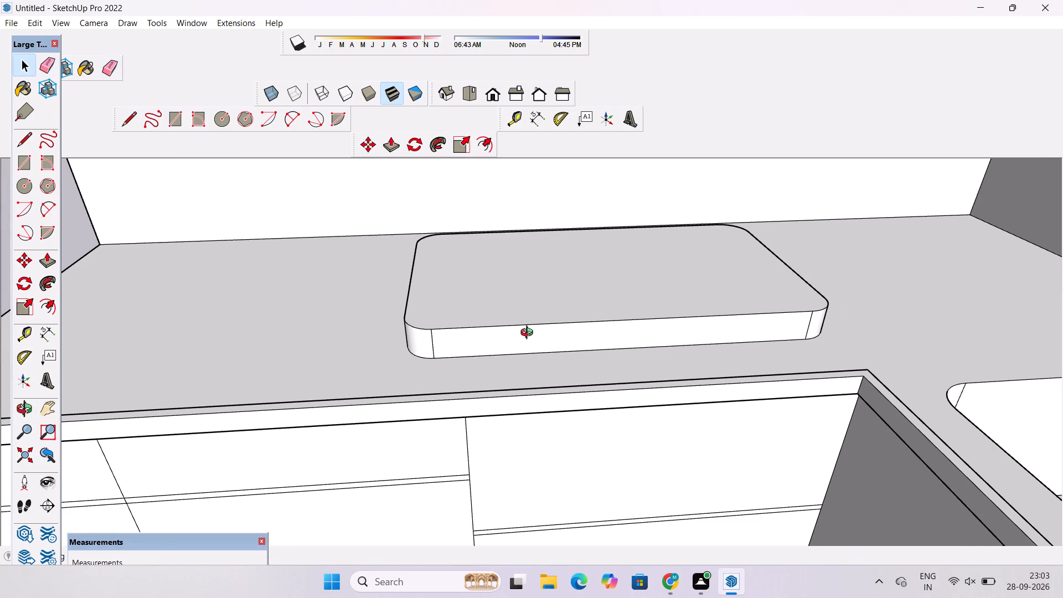
scroll(529, 334, "down", 5)
left_click_drag(529, 344, 525, 427)
left_click_drag(542, 331, 548, 388)
scroll(487, 327, "up", 2)
left_click_drag(487, 332, 497, 370, "shift")
scroll(499, 349, "down", 3)
left_click_drag(519, 339, 519, 399, "shift")
left_click_drag(517, 415, 464, 399)
scroll(464, 383, "up", 2)
left_click_drag(464, 383, 434, 393, "shift")
left_click_drag(434, 401, 472, 446)
scroll(474, 434, "down", 3)
left_click_drag(475, 429, 475, 395, "shift")
left_click_drag(478, 395, 527, 418)
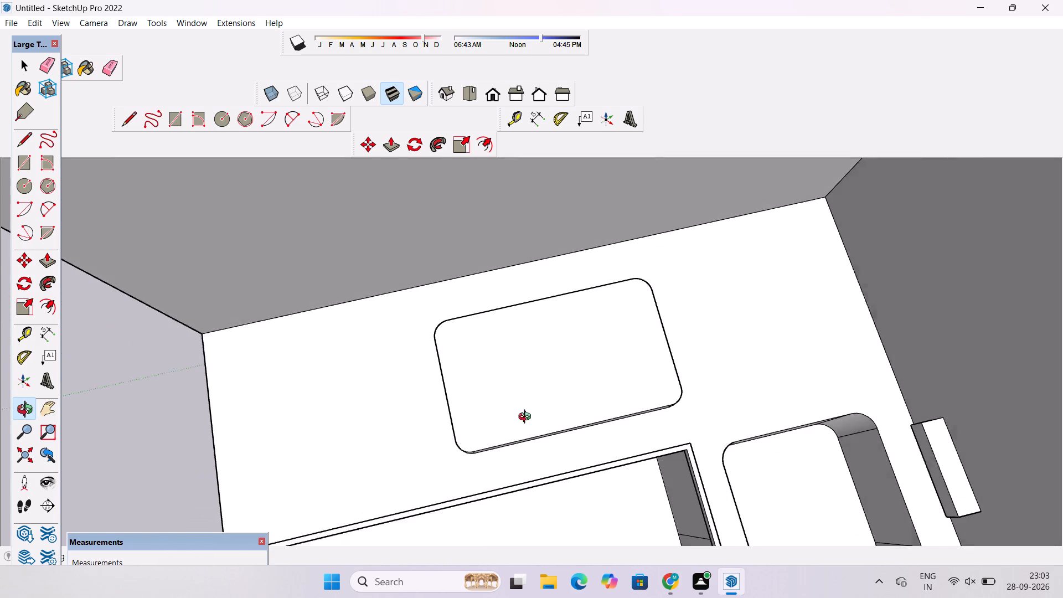
left_click_drag(527, 418, 532, 420)
scroll(480, 395, "up", 3)
left_click_drag(480, 395, 468, 399, "shift")
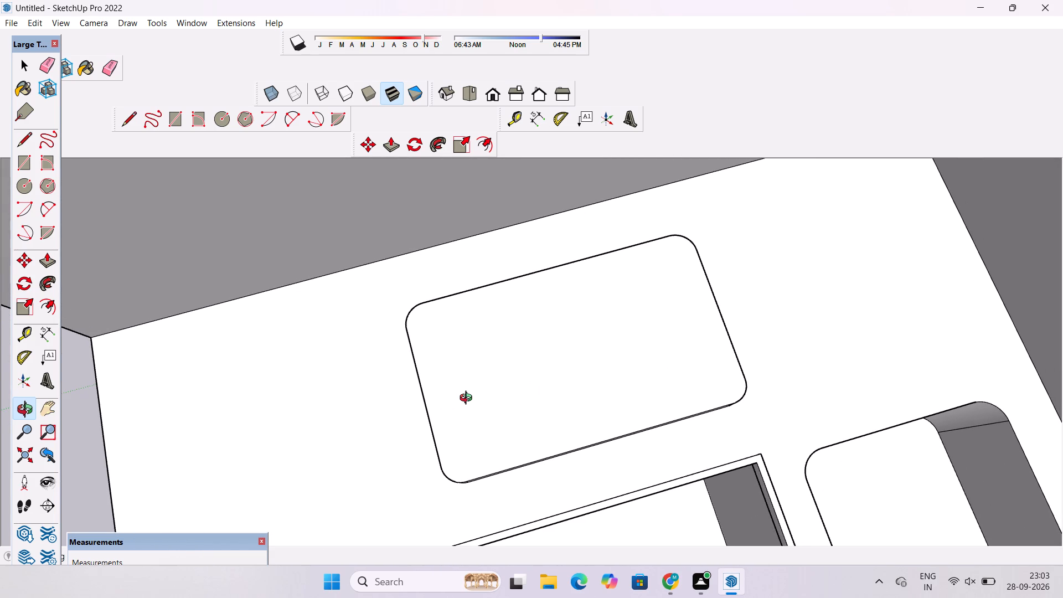
key("t")
left_click(424, 396)
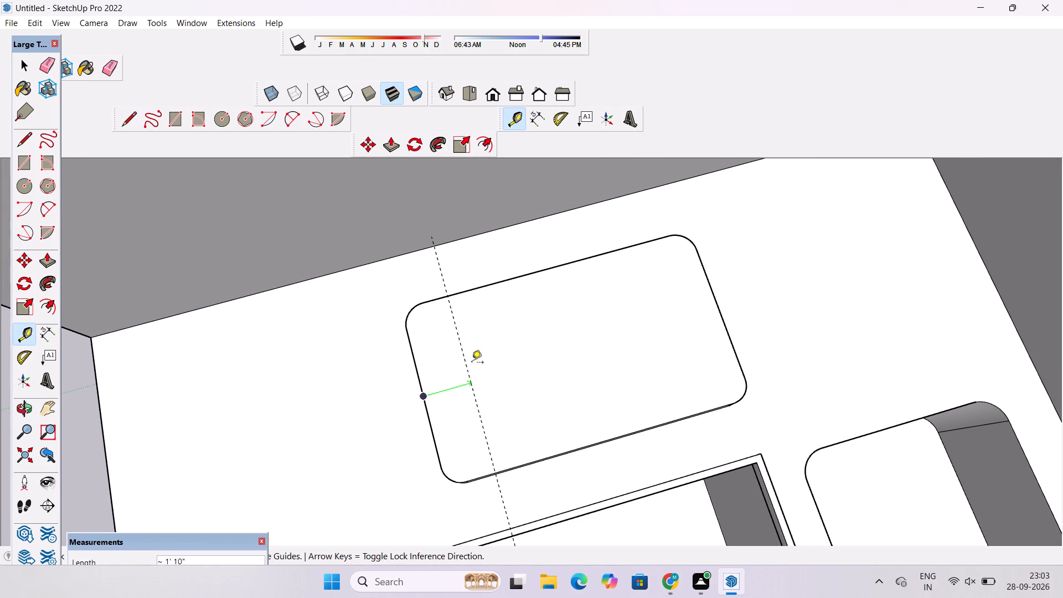
left_click(470, 288)
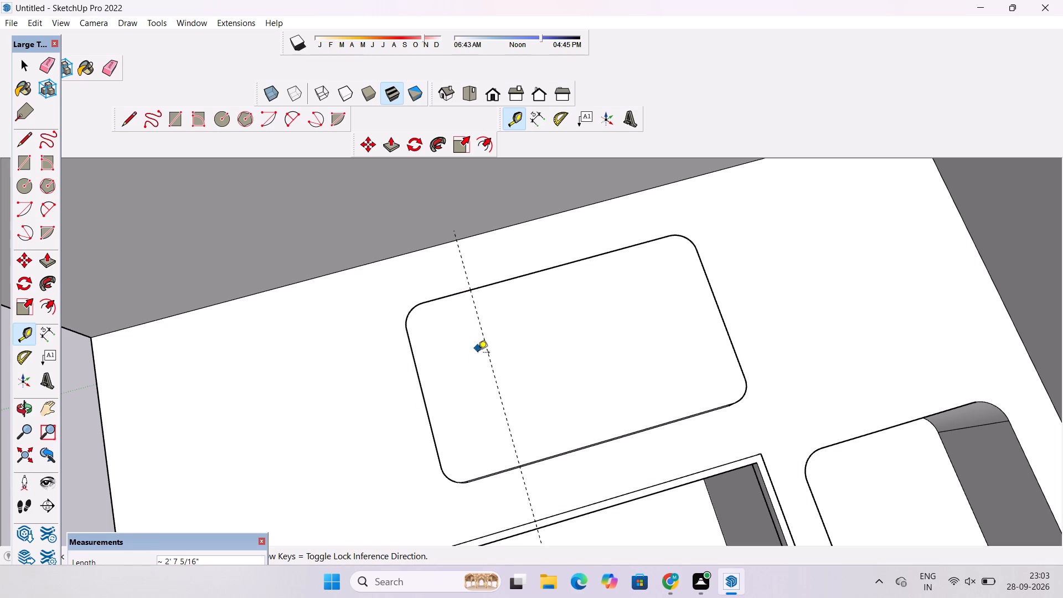
left_click(492, 364)
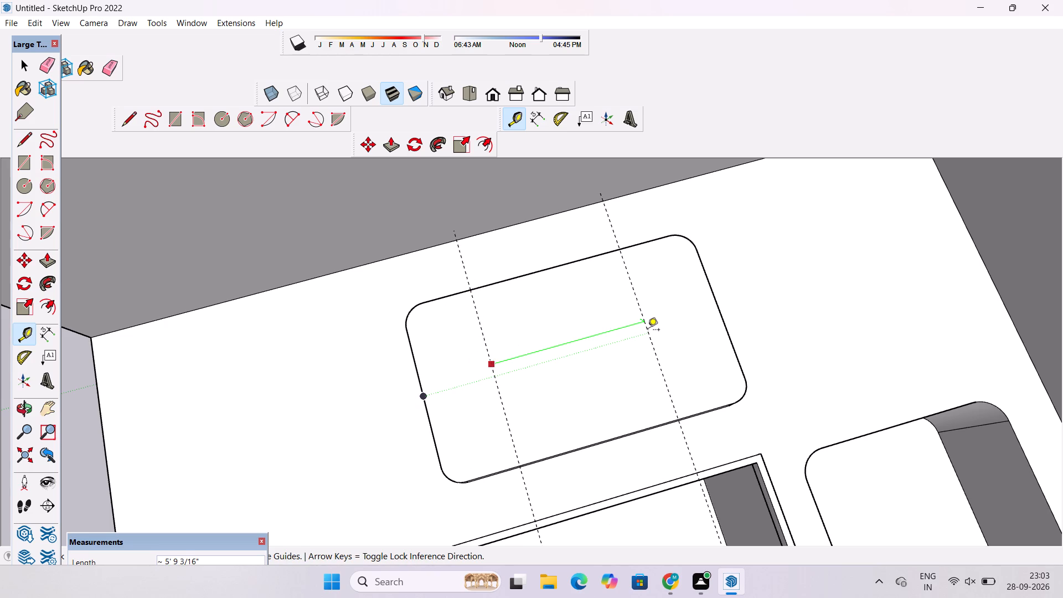
left_click(648, 331)
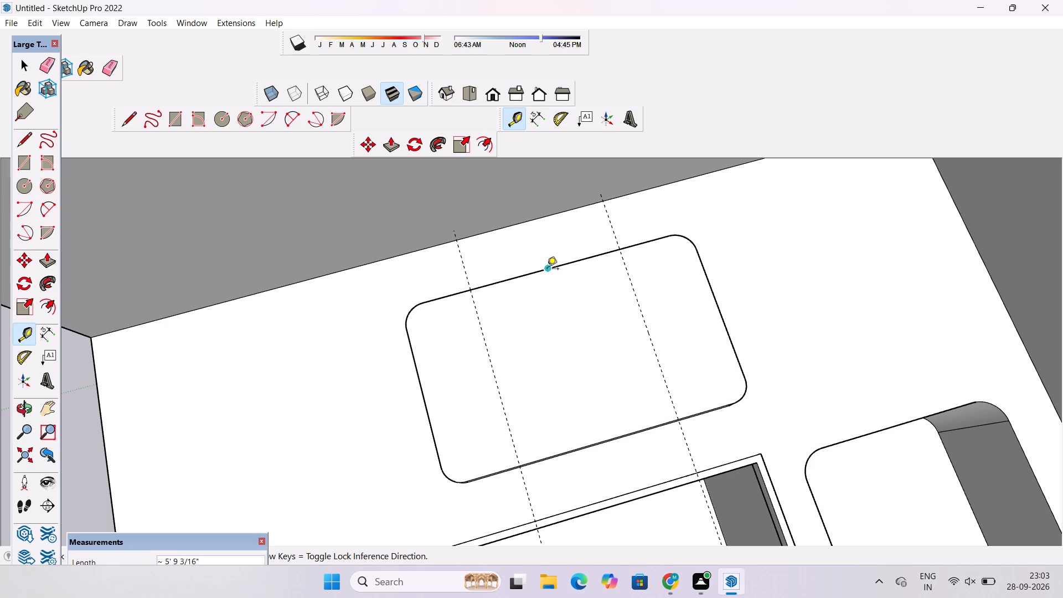
Place two guides parallel to the block's long edges, about 2' 4 7/16" in from the wall-side edge and another inside the drawer-side edge.
left_click(547, 270)
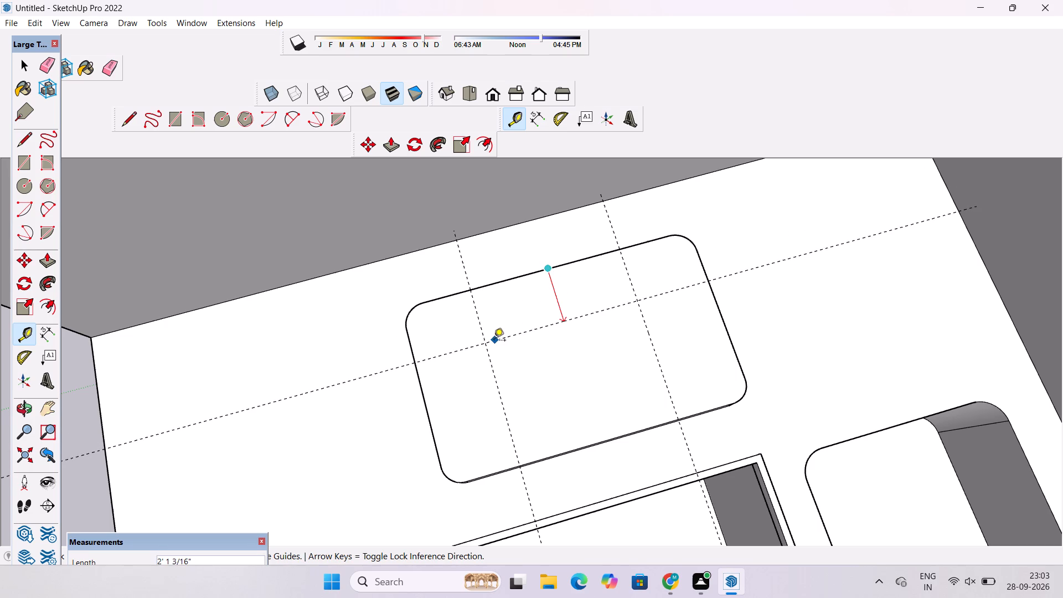
left_click(494, 348)
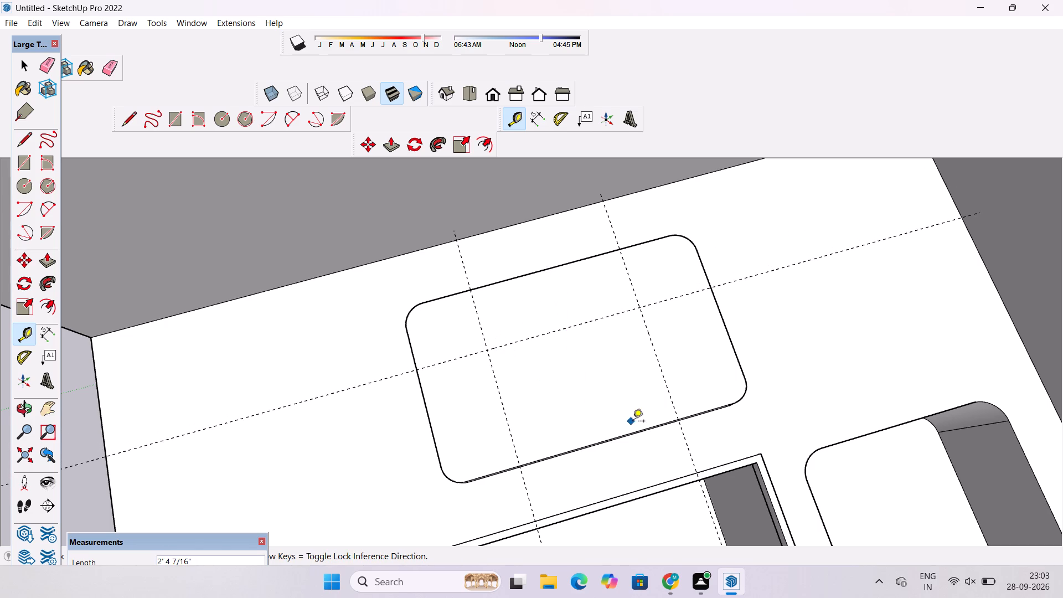
left_click(602, 442)
left_click(595, 385)
key("space")
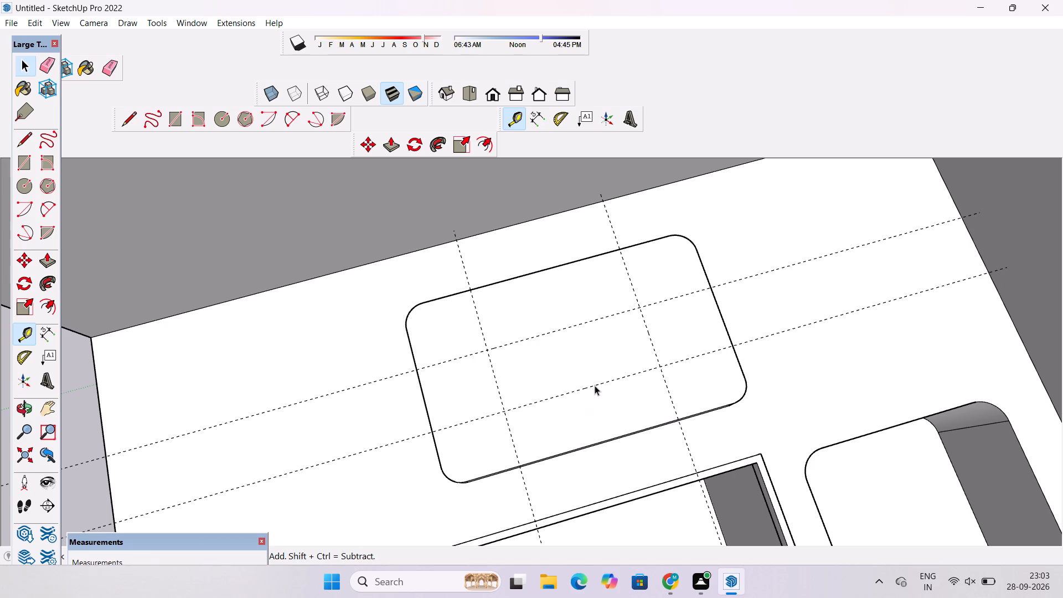
Draw a circle of 1' radius where the wall-side guide crosses the guide farther from the sink.
key("c")
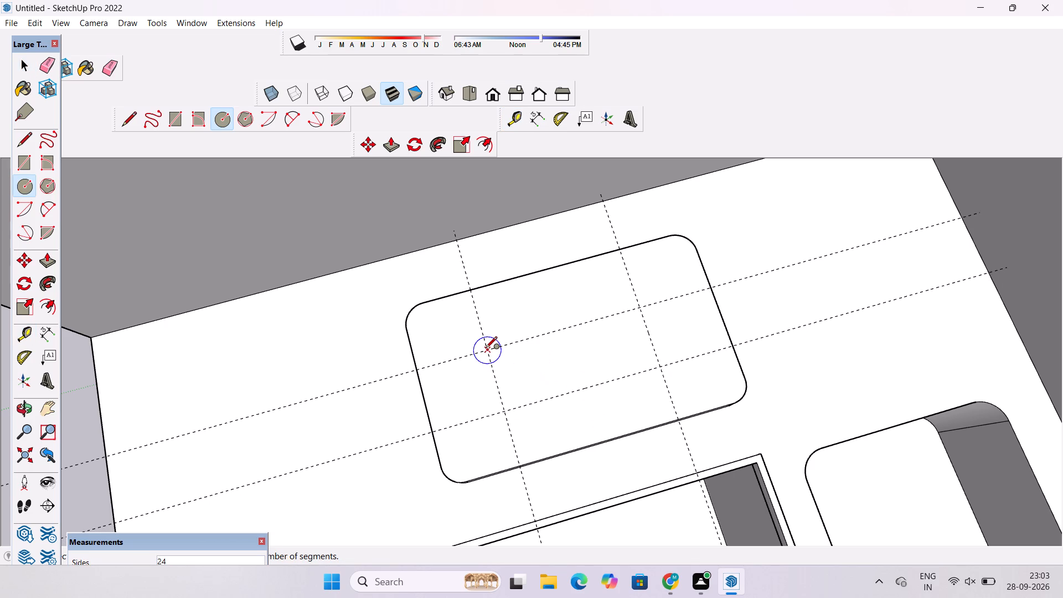
left_click(486, 350)
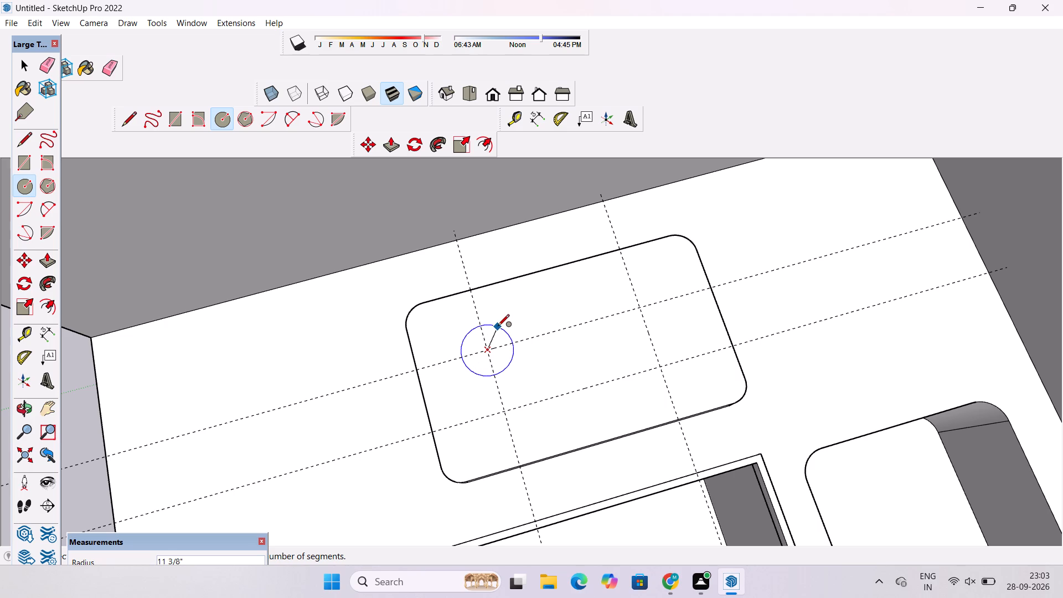
type("1'")
key("Return")
Set the new circle's segment count to 60 in its entity properties.
scroll(498, 327, "down", 5)
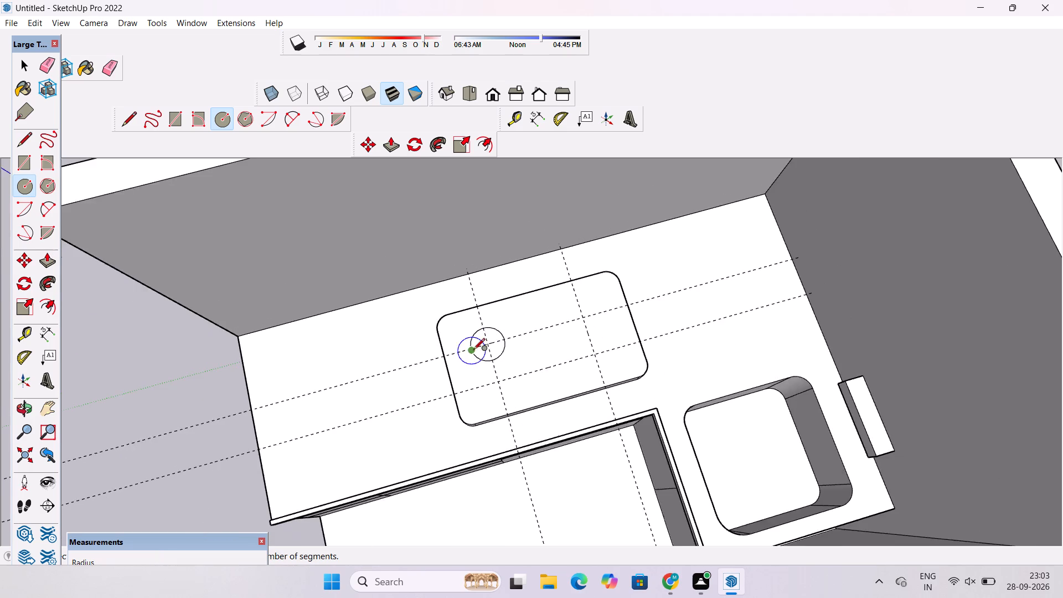
scroll(505, 337, "up", 7)
key("space")
scroll(501, 341, "up", 8)
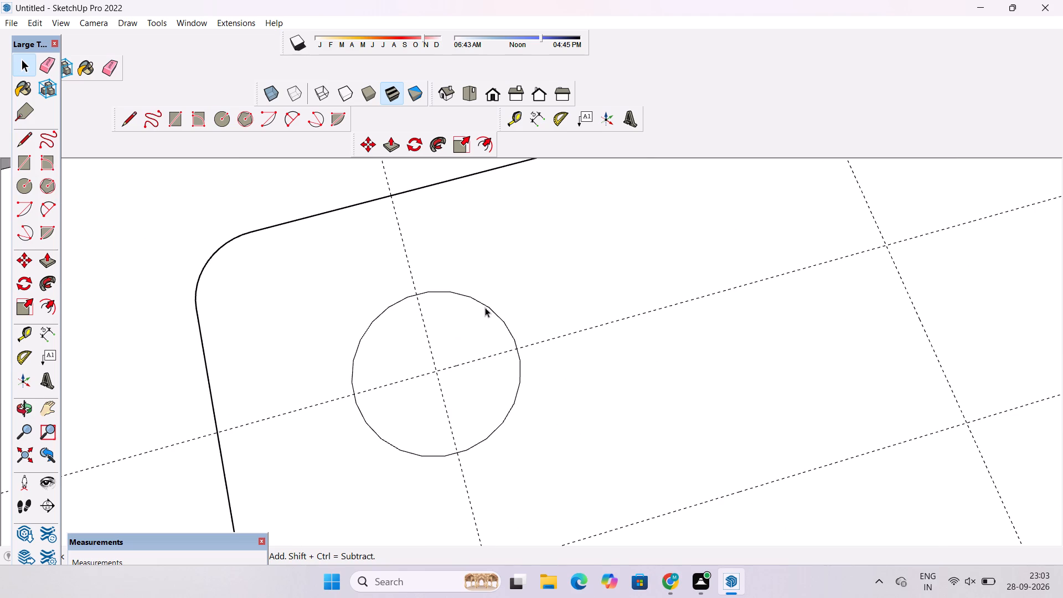
left_click(486, 305)
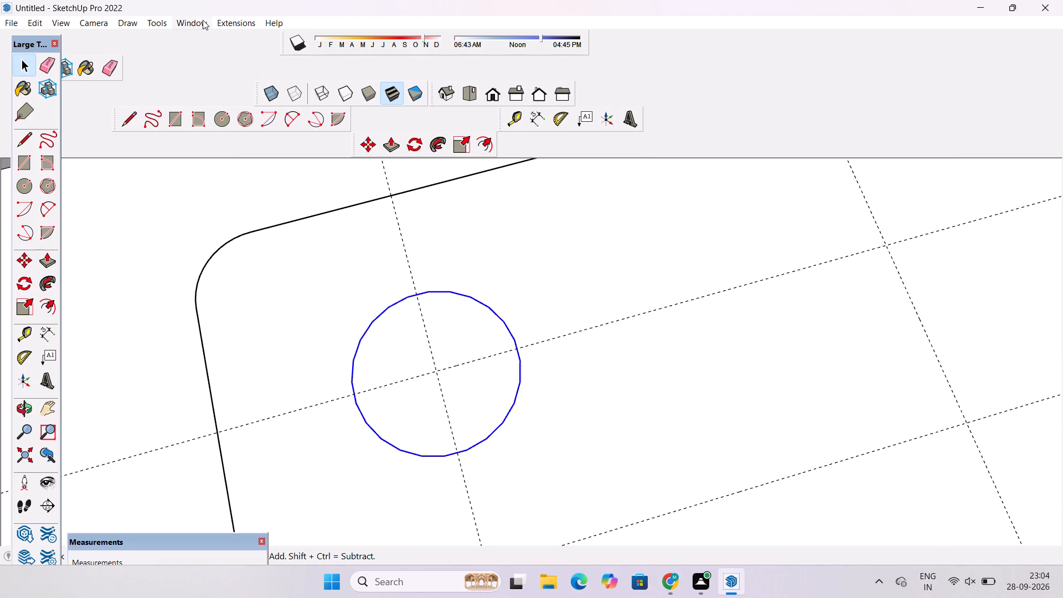
left_click(199, 19)
left_click(204, 51)
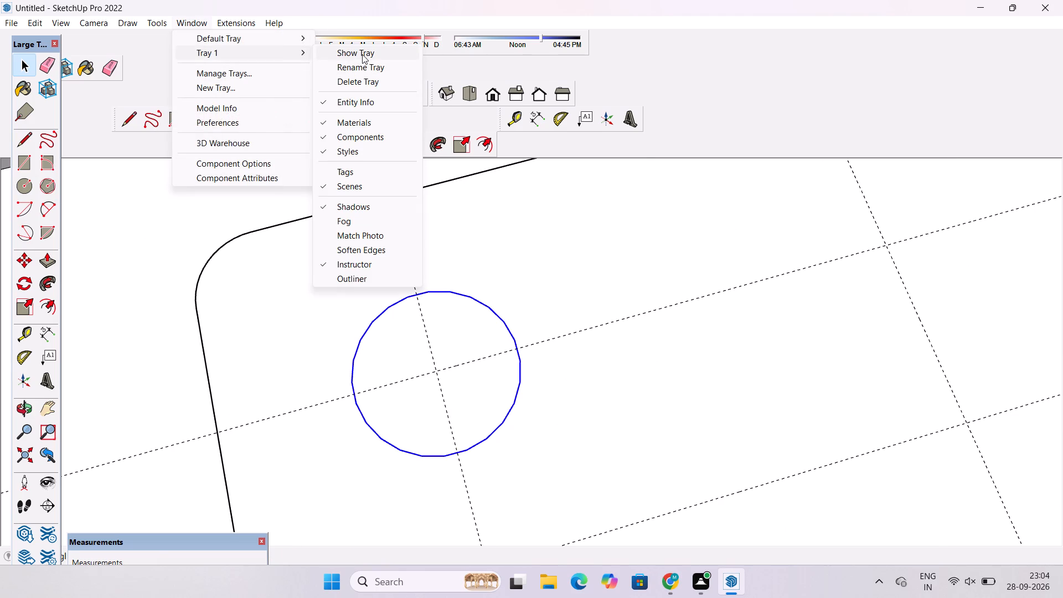
left_click(362, 54)
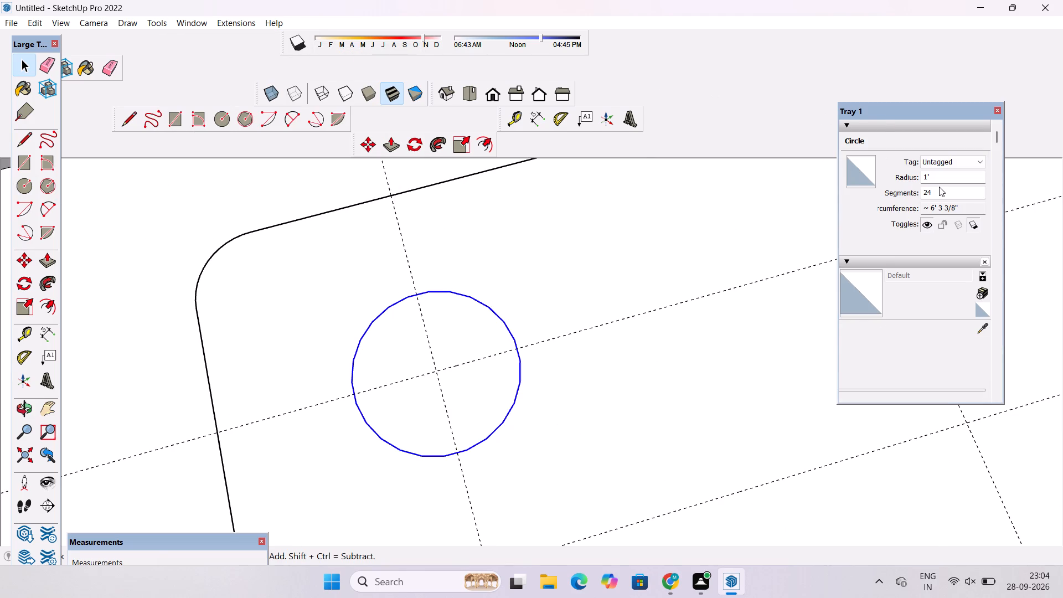
left_click(939, 187)
left_click(938, 195)
key("BackSpace")
key("BackSpace")
key("BackSpace")
key("BackSpace")
key("BackSpace")
key("BackSpace")
key("BackSpace")
key("BackSpace")
key("BackSpace")
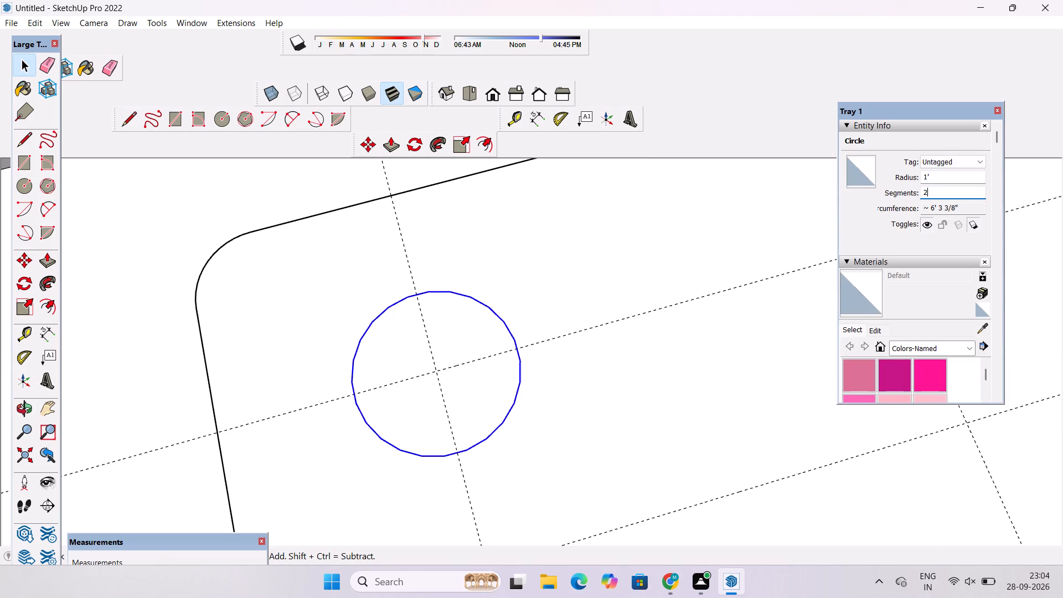
key("6")
key("0")
key("Return")
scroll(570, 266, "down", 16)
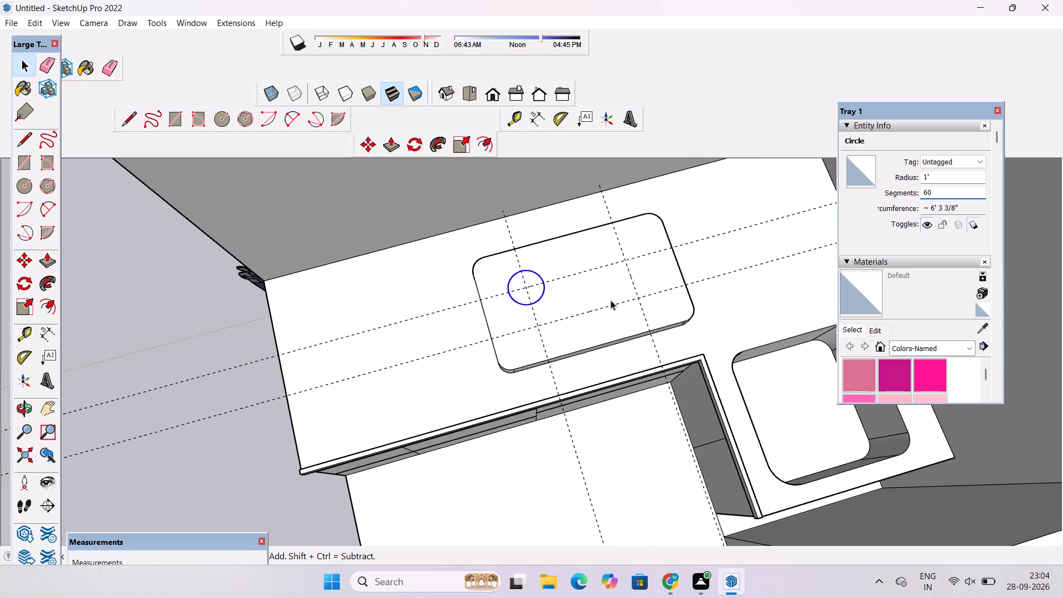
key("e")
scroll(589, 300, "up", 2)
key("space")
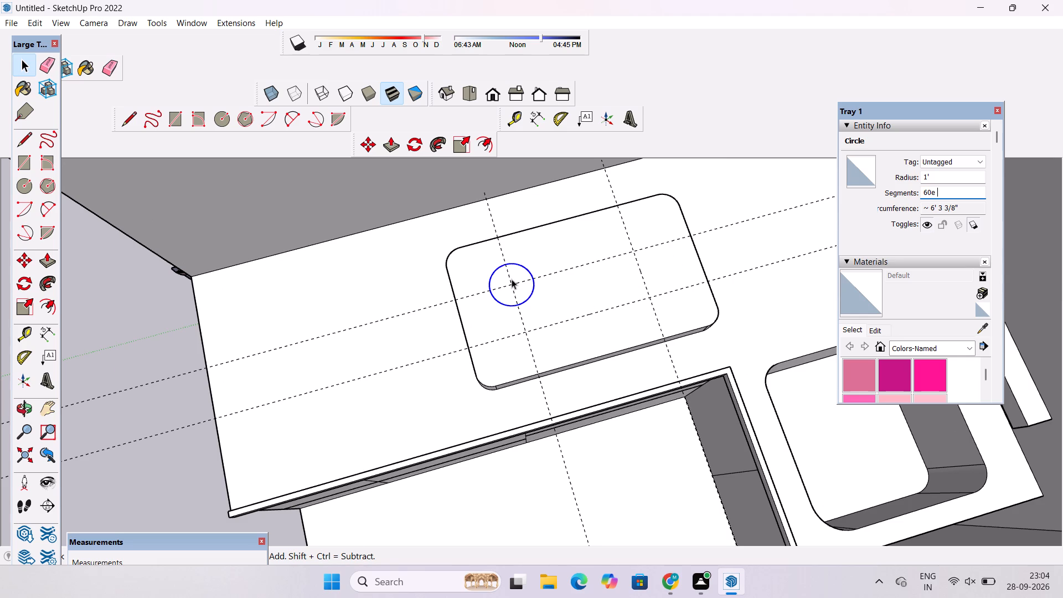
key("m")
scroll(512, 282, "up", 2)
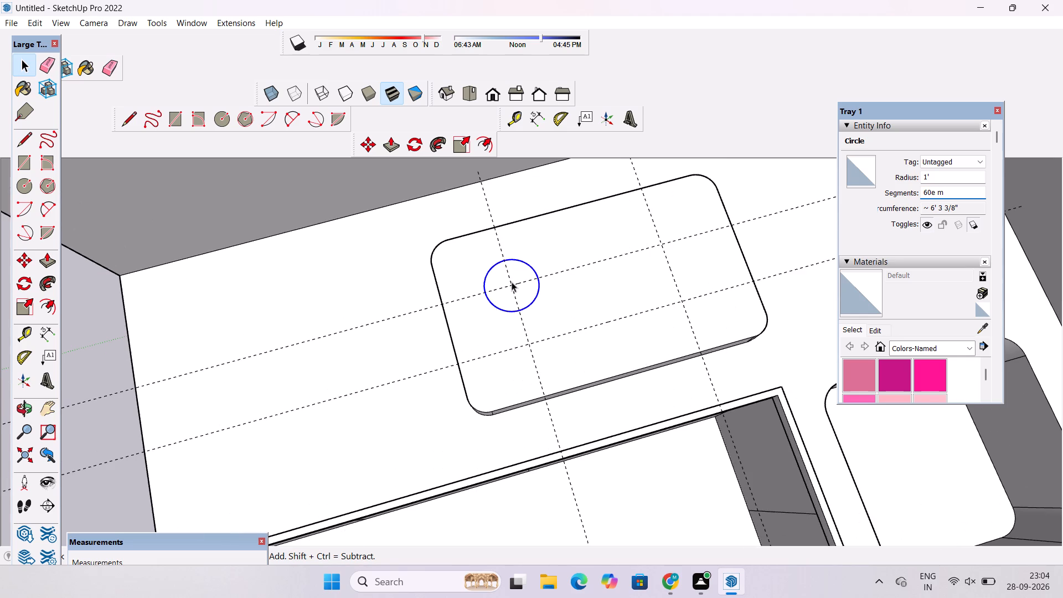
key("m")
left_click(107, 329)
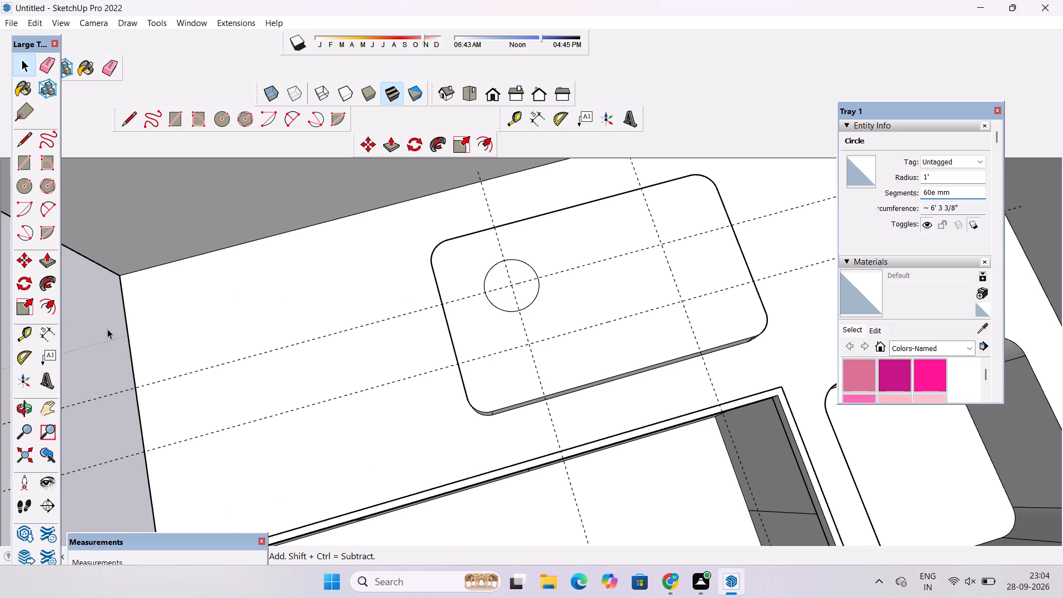
Copy the circle to the wall-side guide's other crossing, about 5' 9 3/16" away, and again onto the drawer-side guide roughly midway between them.
left_click(522, 261)
key("comma")
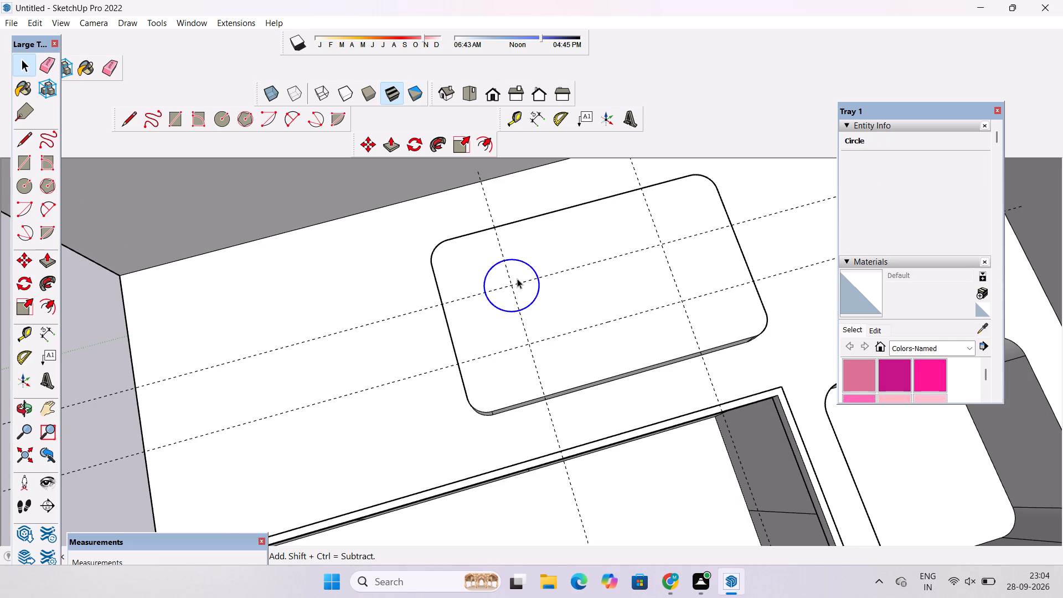
key("m")
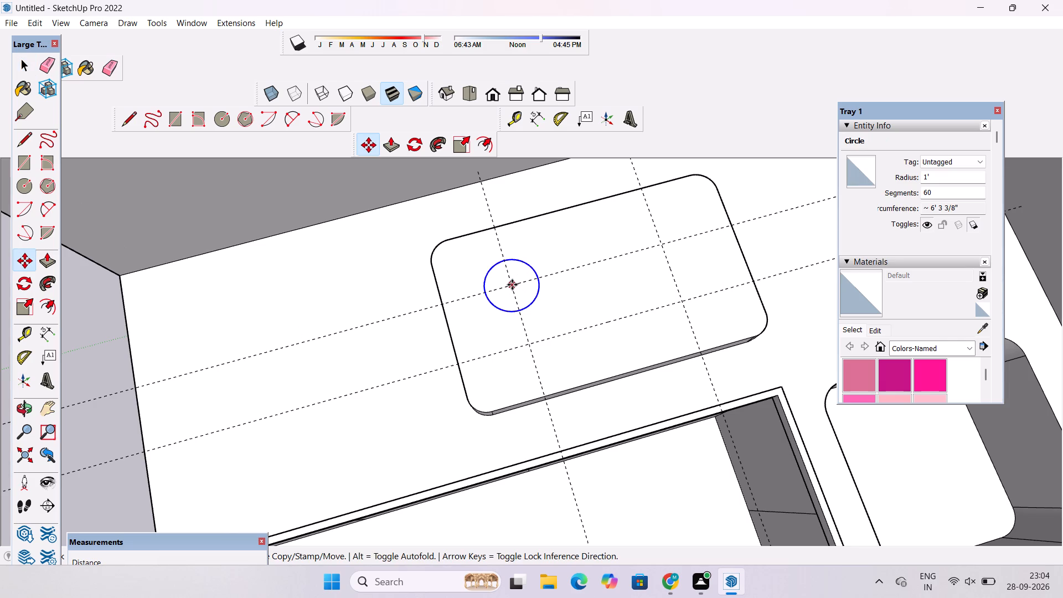
left_click(512, 285)
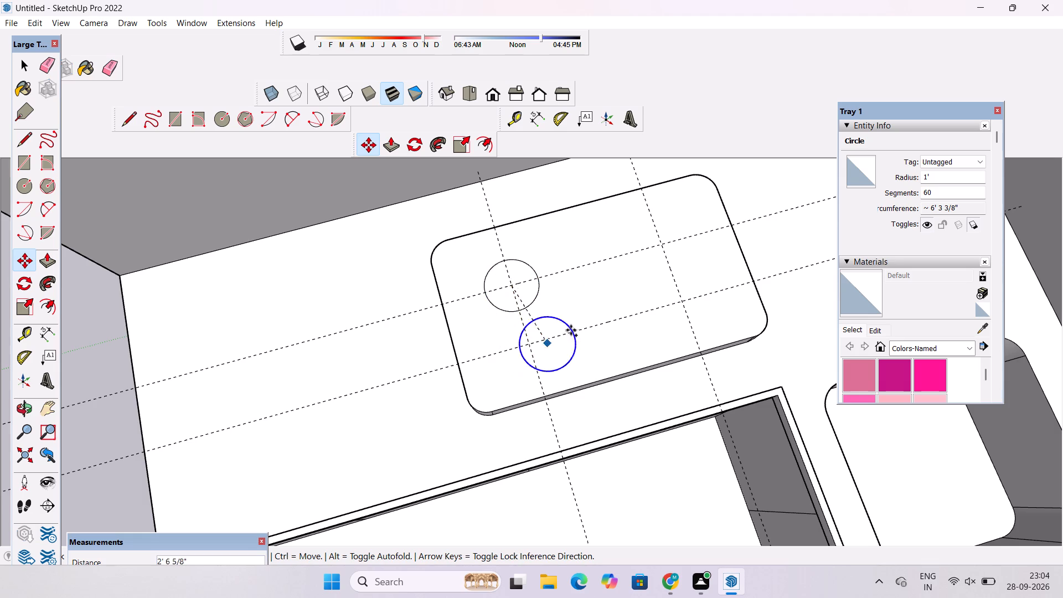
left_click(658, 243)
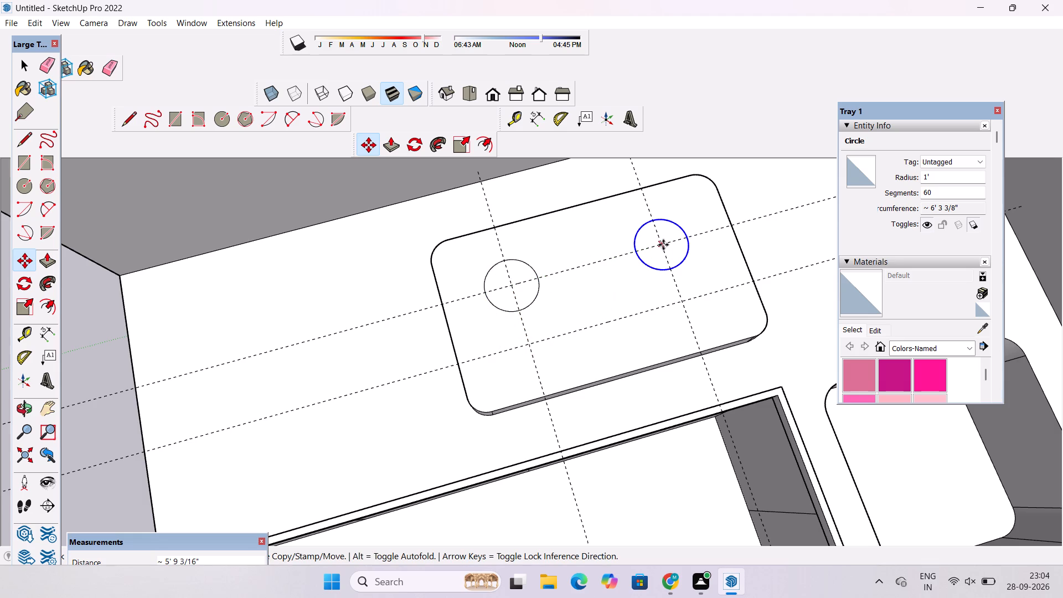
left_click(663, 245)
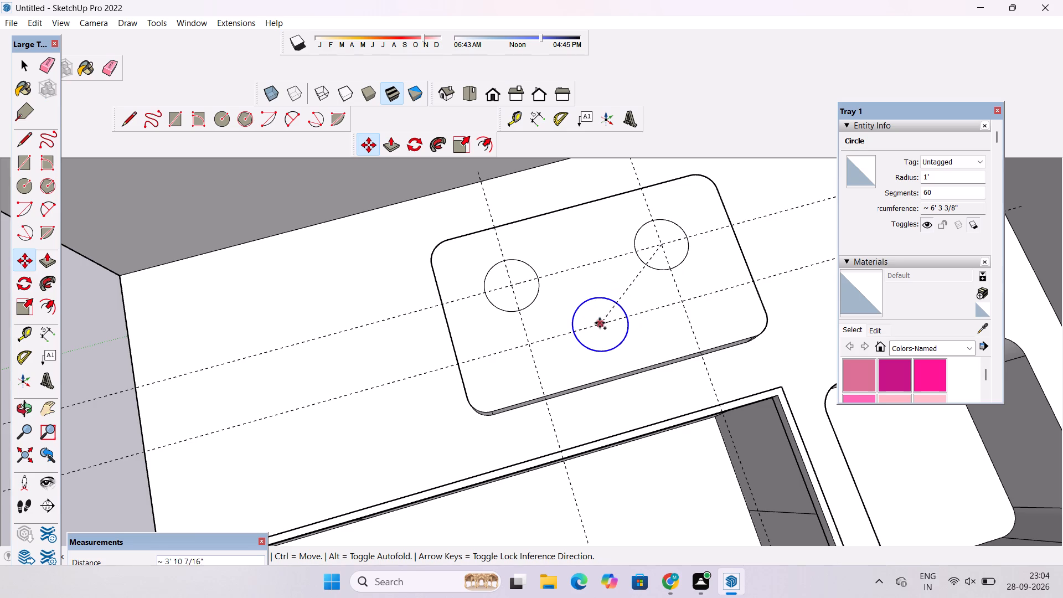
left_click(605, 323)
key("space")
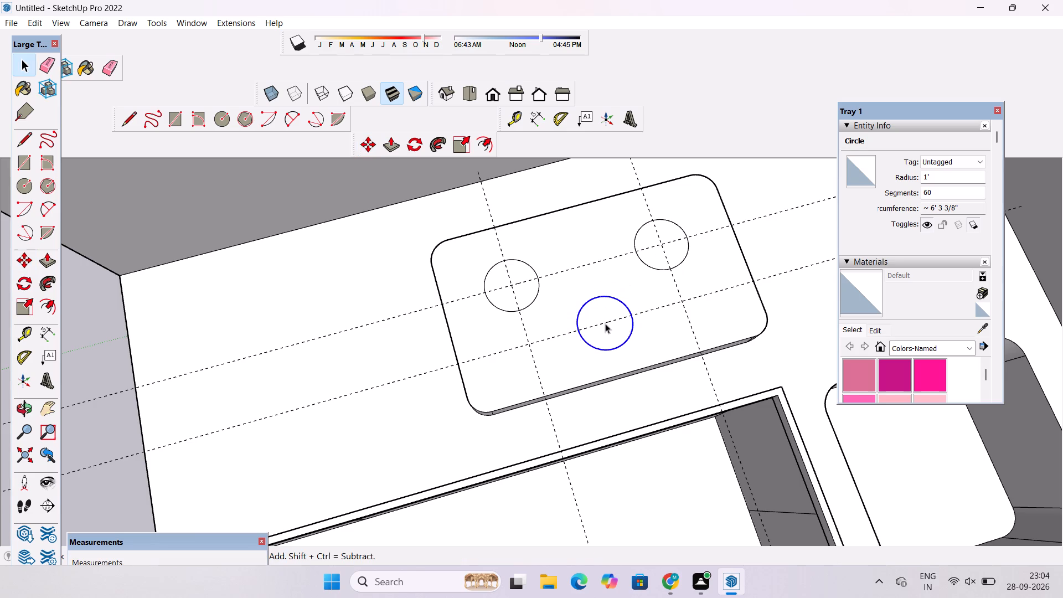
Examine the layout of the three circles on the raised block from several angles.
type("o")
left_click_drag(618, 343, 603, 317)
scroll(602, 315, "down", 4)
left_click_drag(602, 316, 535, 291, "shift")
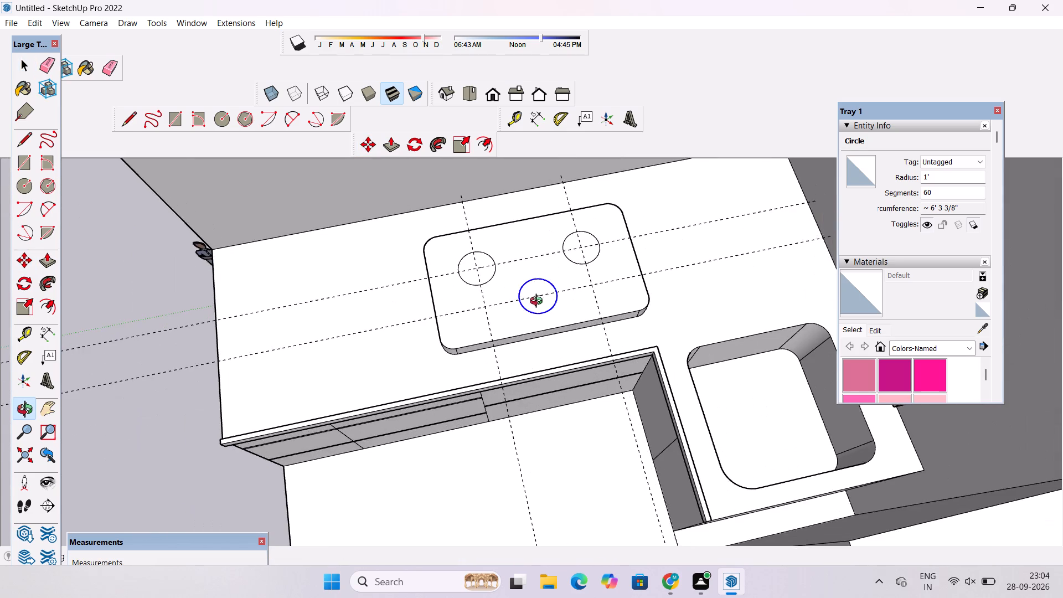
left_click_drag(539, 303, 541, 271)
left_click_drag(547, 276, 572, 305, "shift")
left_click_drag(572, 313, 554, 350)
scroll(550, 329, "down", 4)
left_click_drag(555, 346, 564, 377)
scroll(555, 324, "up", 4)
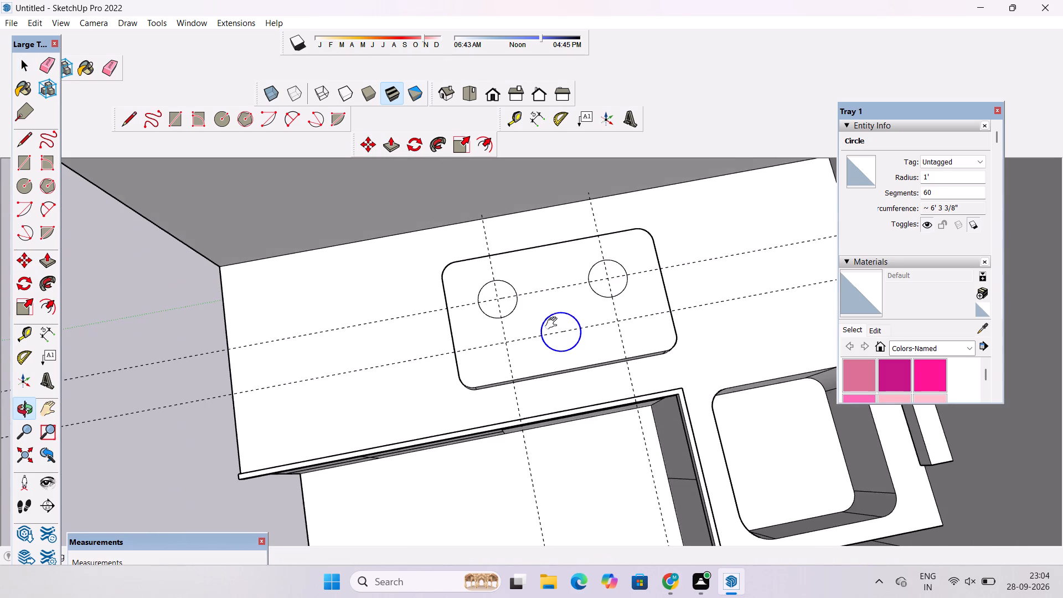
left_click_drag(553, 323, 561, 307, "shift")
scroll(563, 307, "up", 2)
scroll(563, 307, "down", 1)
left_click_drag(562, 307, 561, 307)
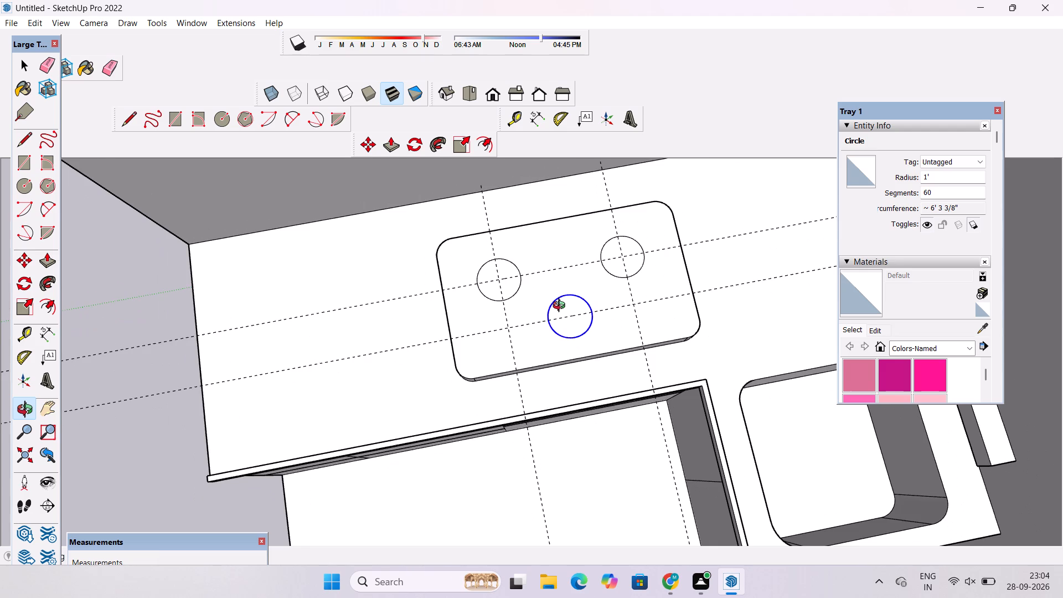
left_click_drag(561, 307, 551, 297)
Erase the four guides crossing the raised block.
key("e")
left_click_drag(402, 282, 398, 363)
left_click(398, 363)
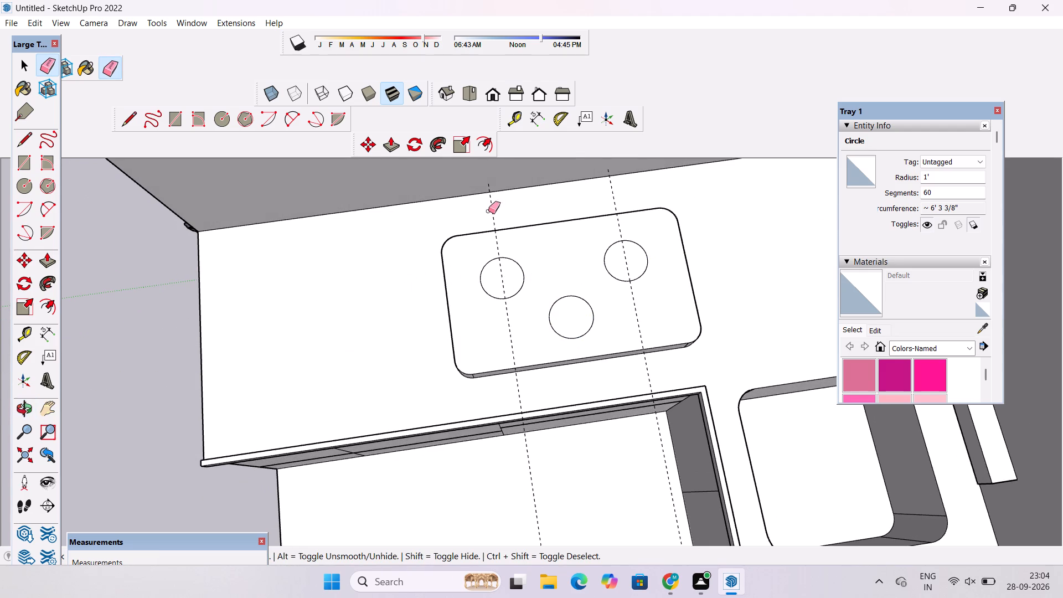
left_click_drag(495, 204, 487, 216)
left_click_drag(622, 190, 609, 200)
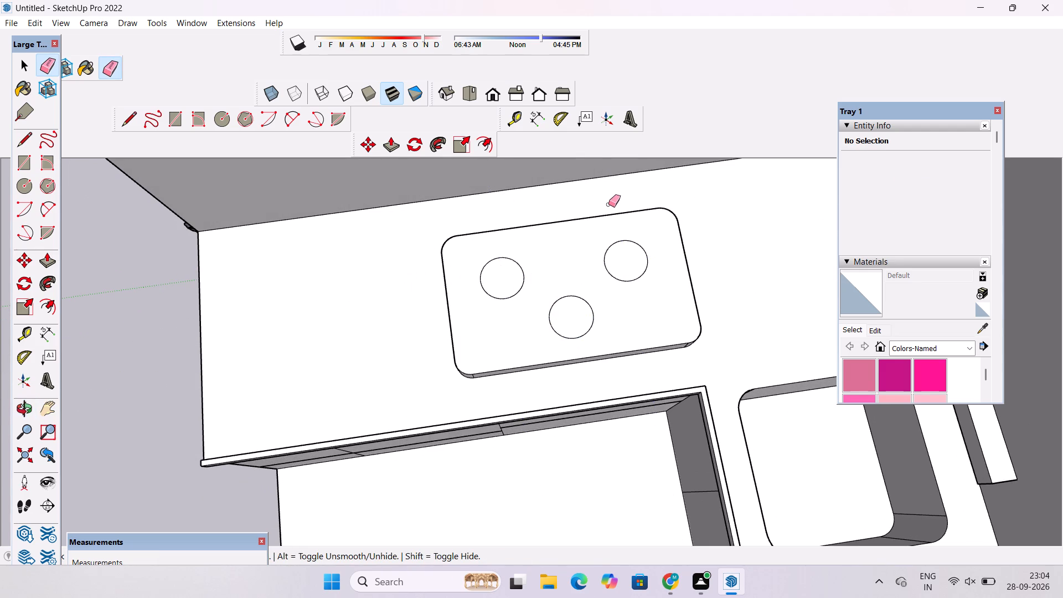
Push/Pull the wall-side circle farther from the sink upward by 2".
key("space")
type("o")
left_click_drag(607, 286, 602, 252)
left_click_drag(571, 298, 581, 307, "shift")
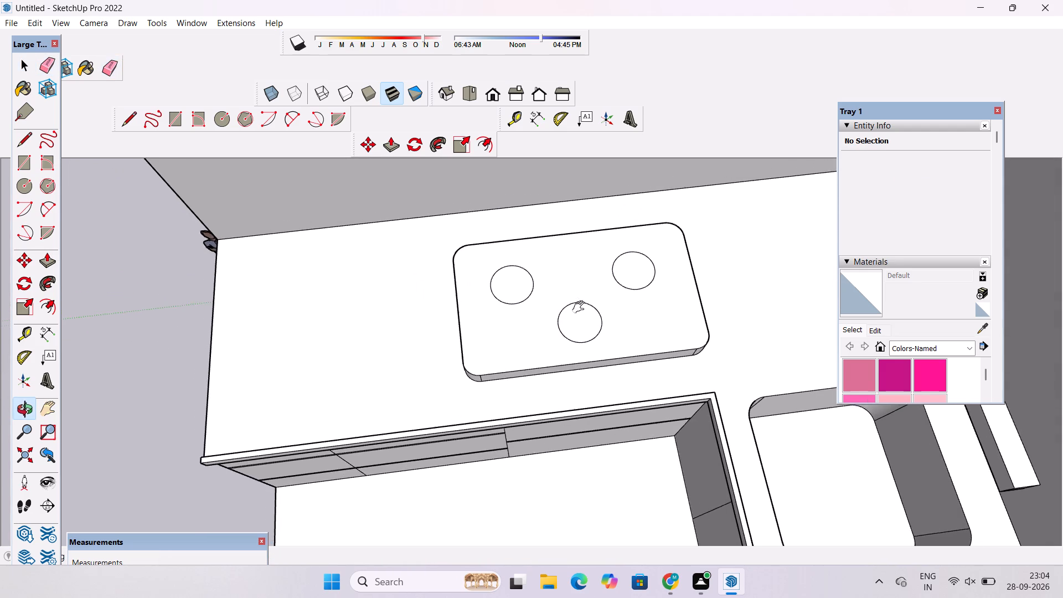
left_click_drag(581, 307, 586, 313, "shift")
left_click_drag(589, 329, 592, 289)
left_click_drag(592, 311, 545, 305, "shift")
left_click_drag(537, 339, 547, 377)
scroll(491, 300, "up", 3)
left_click_drag(474, 302, 502, 330, "shift")
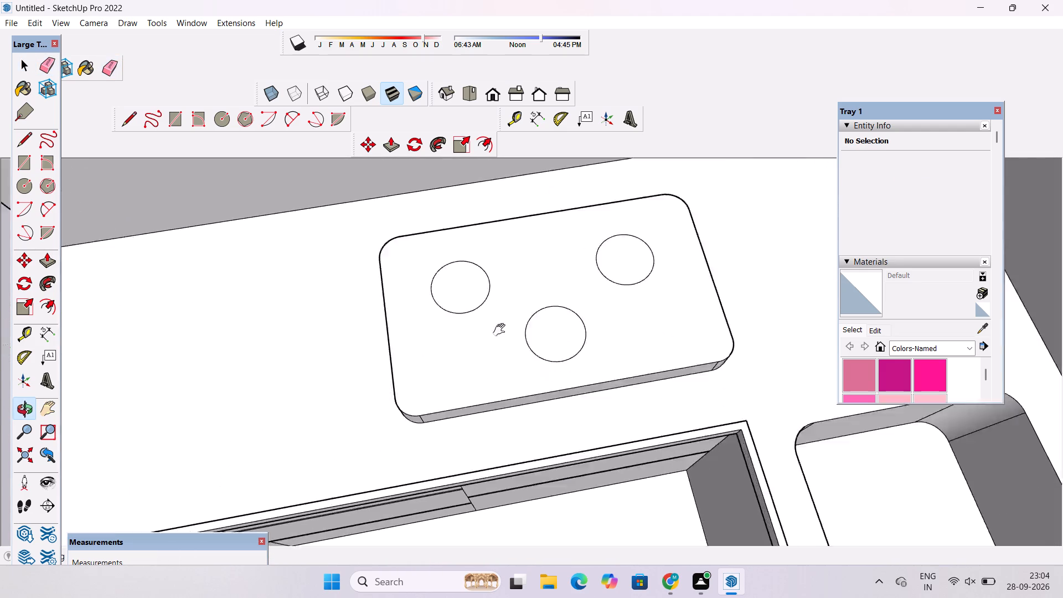
left_click_drag(502, 330, 507, 338, "shift")
scroll(472, 323, "up", 5)
left_click_drag(493, 335, 485, 290)
left_click_drag(488, 290, 454, 293, "shift")
left_click_drag(478, 334, 429, 336)
scroll(430, 334, "up", 3)
left_click_drag(430, 338, 438, 355, "shift")
key("p")
left_click(437, 342)
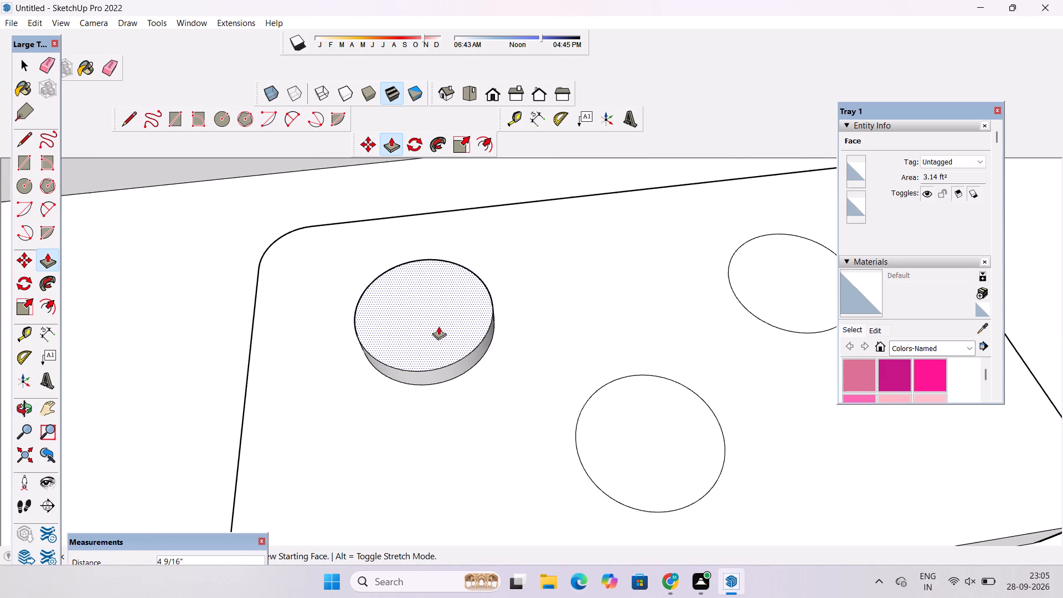
type("2\"")
key("Return")
Push/Pull the wall-side circle nearer the sink upward by 2".
scroll(438, 326, "down", 9)
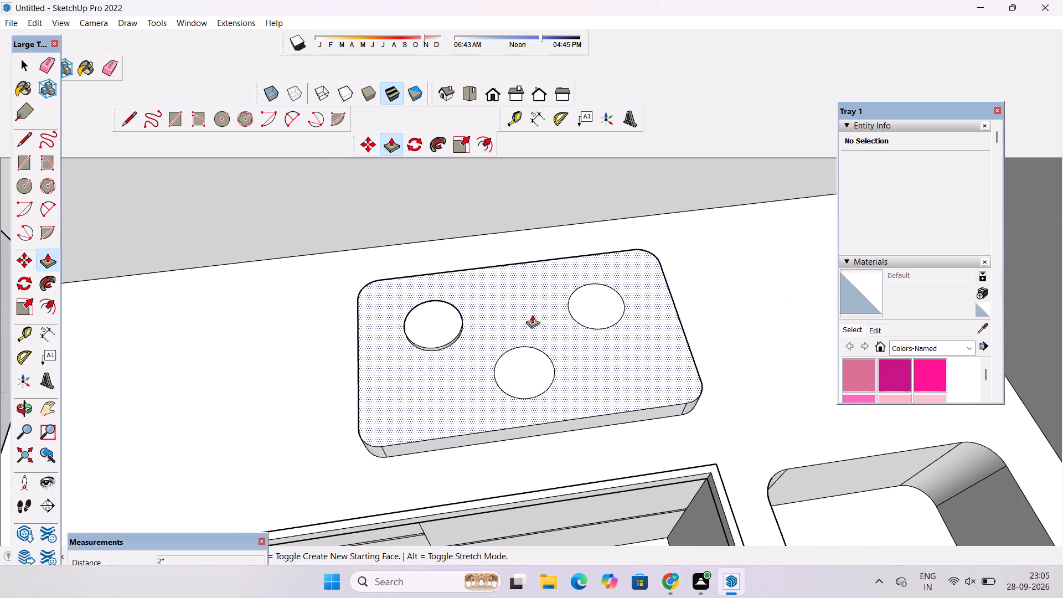
left_click(601, 304)
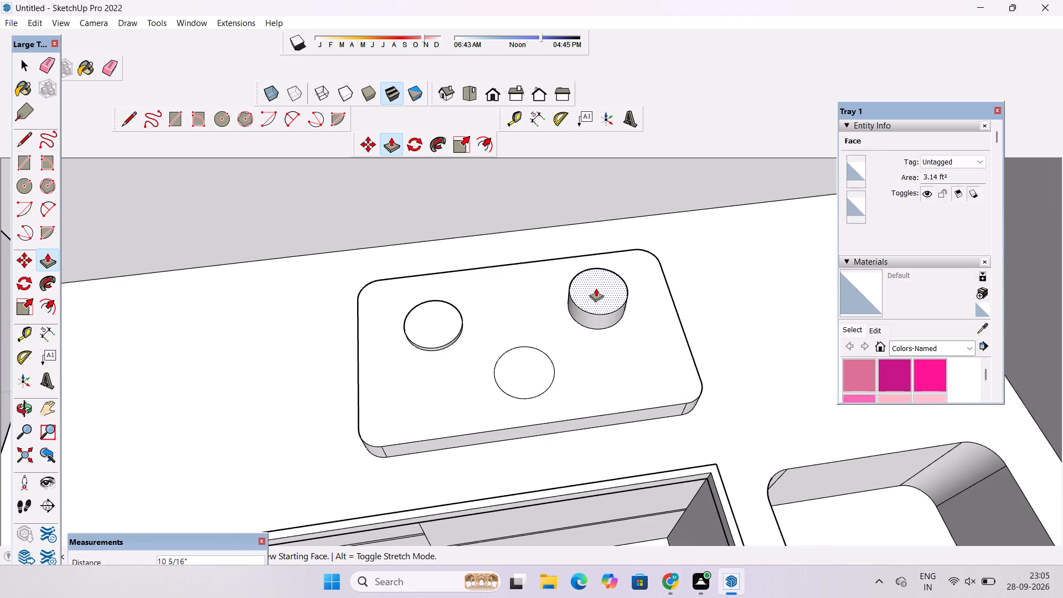
type("2\"")
key("Return")
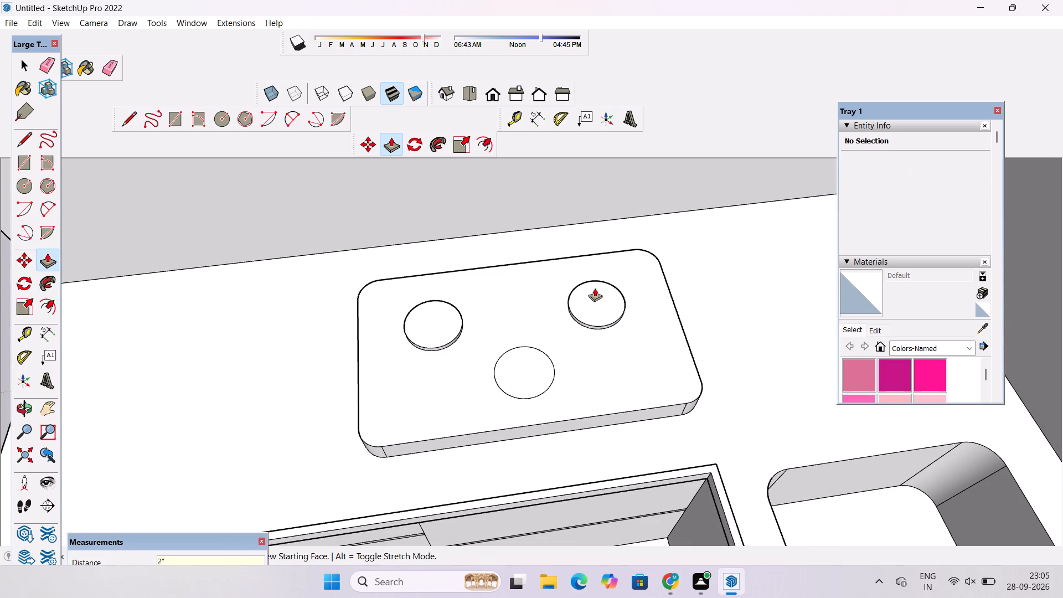
Push/Pull the circle nearest the counter's front edge upward by 2" to match the height of the other two burners.
left_click(520, 365)
left_click(593, 322)
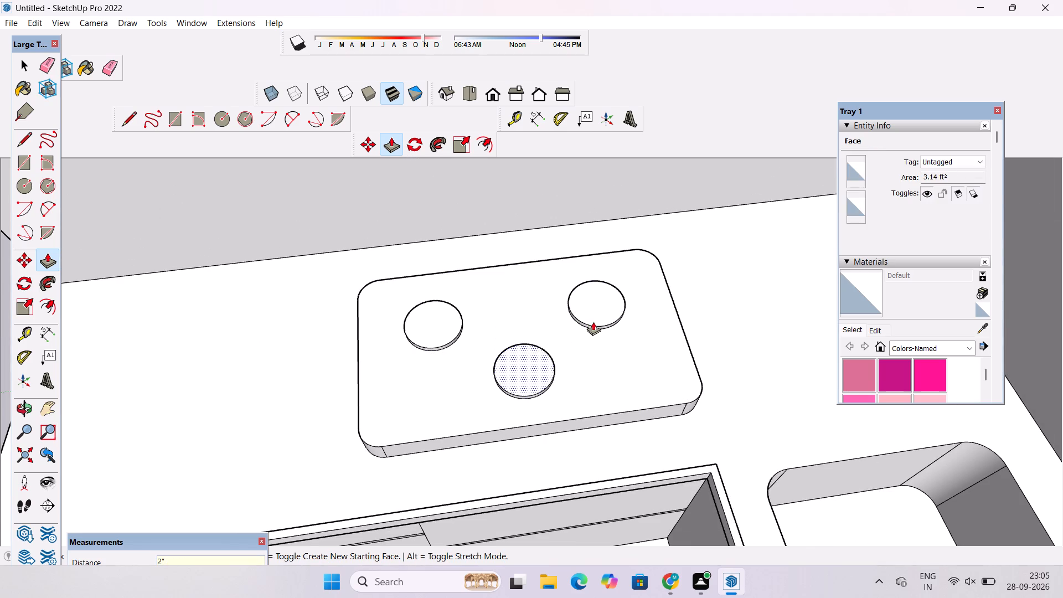
scroll(593, 322, "up", 2)
scroll(593, 322, "down", 3)
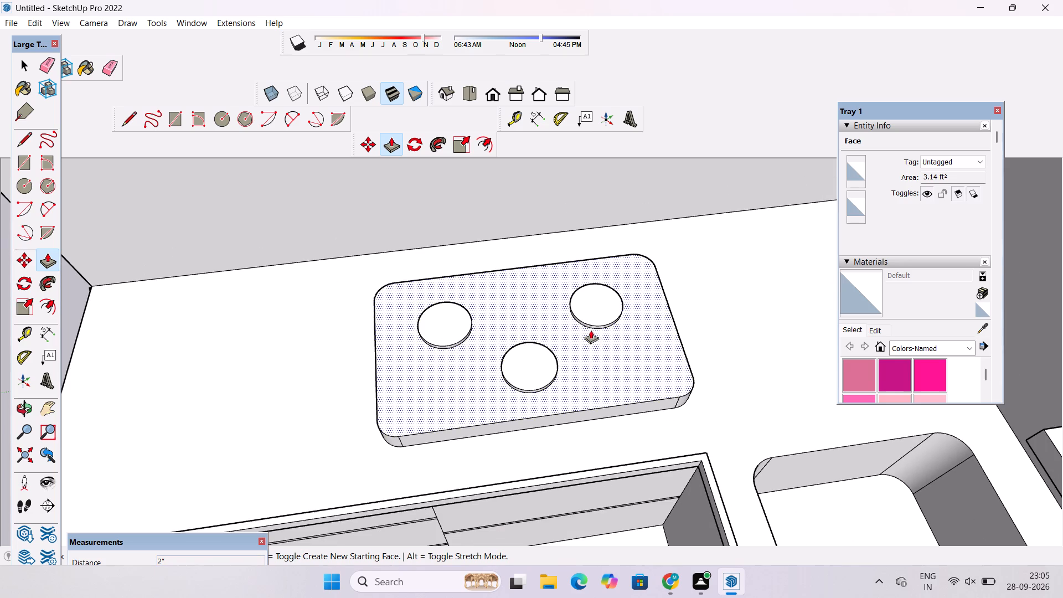
key("space")
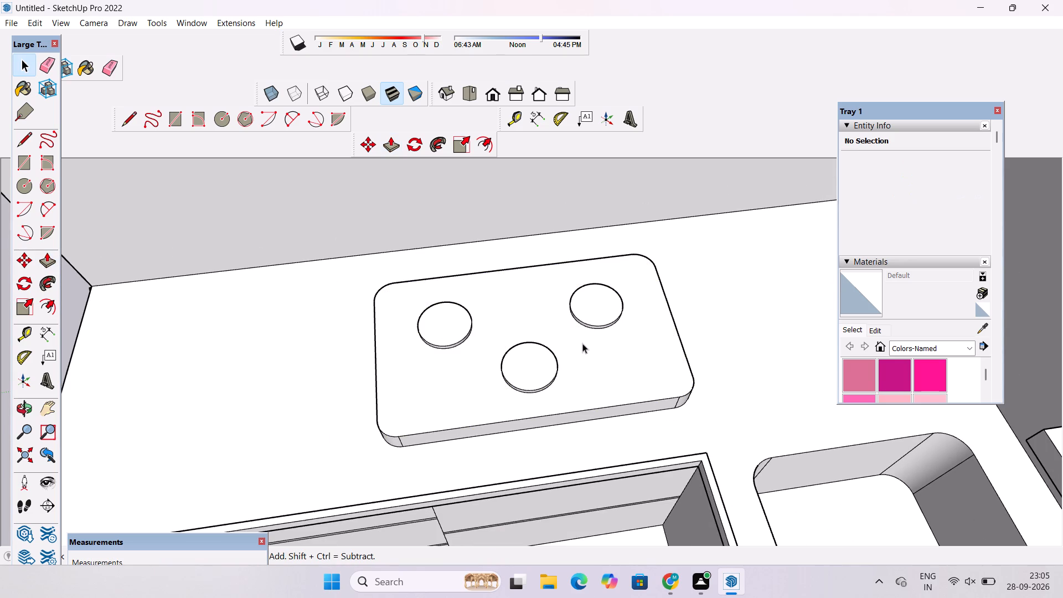
Examine the three raised burners on the cooktop block from several angles.
key("o")
left_click_drag(579, 377, 571, 345)
left_click_drag(531, 362, 594, 366, "shift")
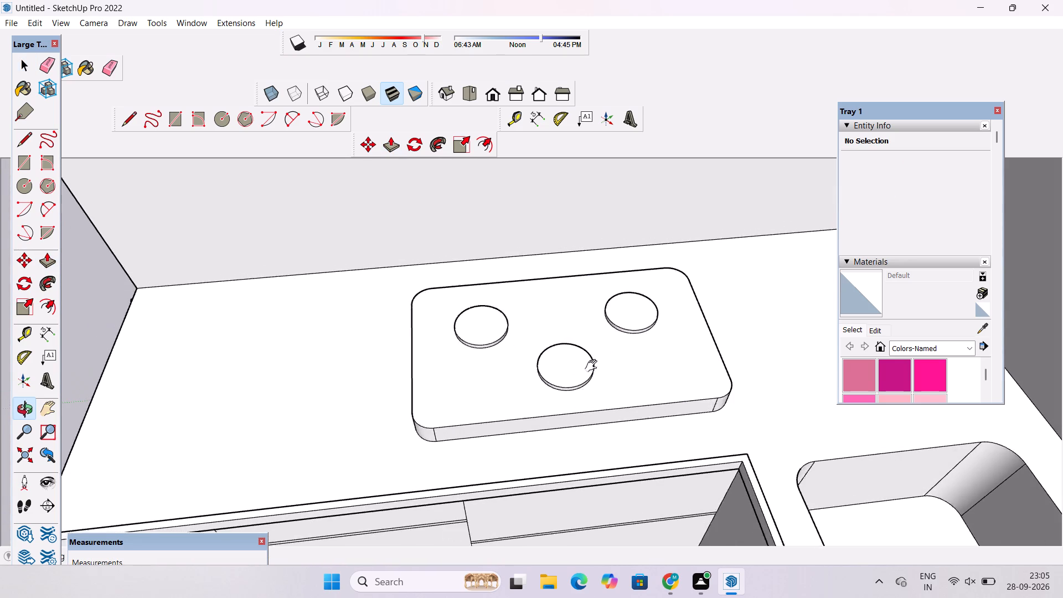
left_click_drag(594, 366, 596, 370, "shift")
left_click_drag(598, 390, 638, 417)
scroll(533, 370, "up", 3)
left_click_drag(525, 390, 518, 344)
left_click_drag(575, 362, 550, 362)
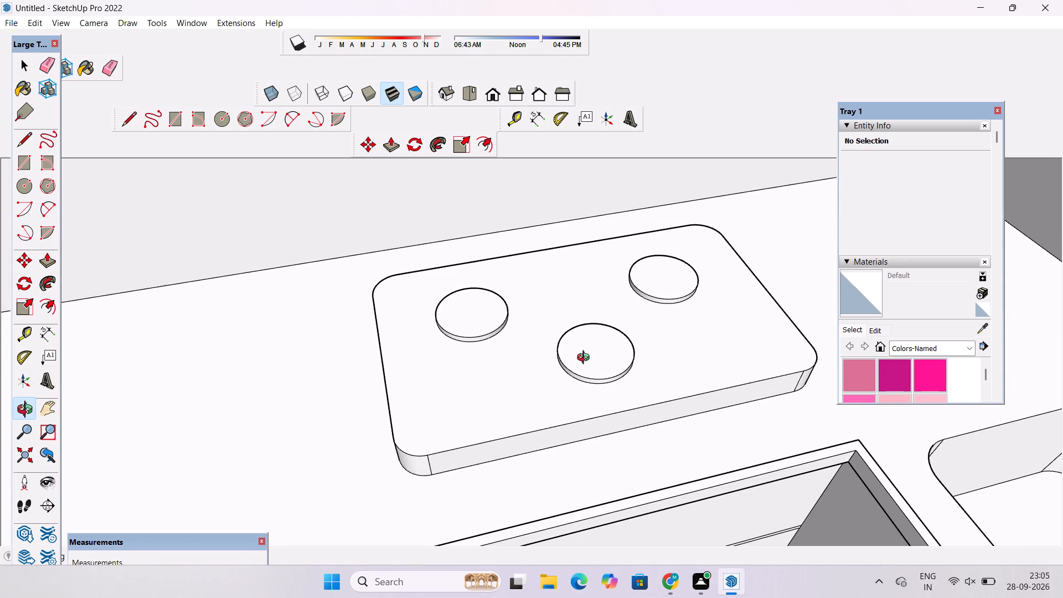
left_click_drag(586, 359, 569, 366)
left_click_drag(569, 366, 514, 366)
left_click_drag(514, 368, 519, 415)
scroll(519, 395, "down", 5)
left_click_drag(523, 395, 523, 415)
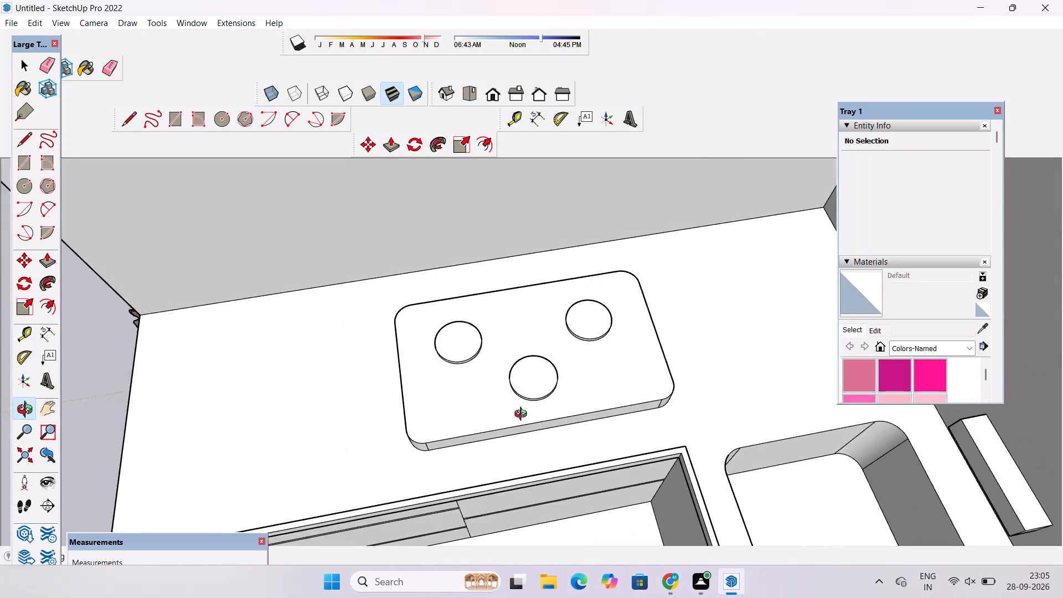
left_click_drag(523, 415, 522, 422)
scroll(525, 378, "up", 4)
scroll(523, 367, "down", 1)
Draw a circle with a 5" radius at the centre of the front burner's top face.
left_click_drag(540, 373, 543, 396, "shift")
scroll(544, 407, "up", 3)
left_click_drag(543, 404, 533, 391, "shift")
scroll(532, 389, "up", 1)
key("c")
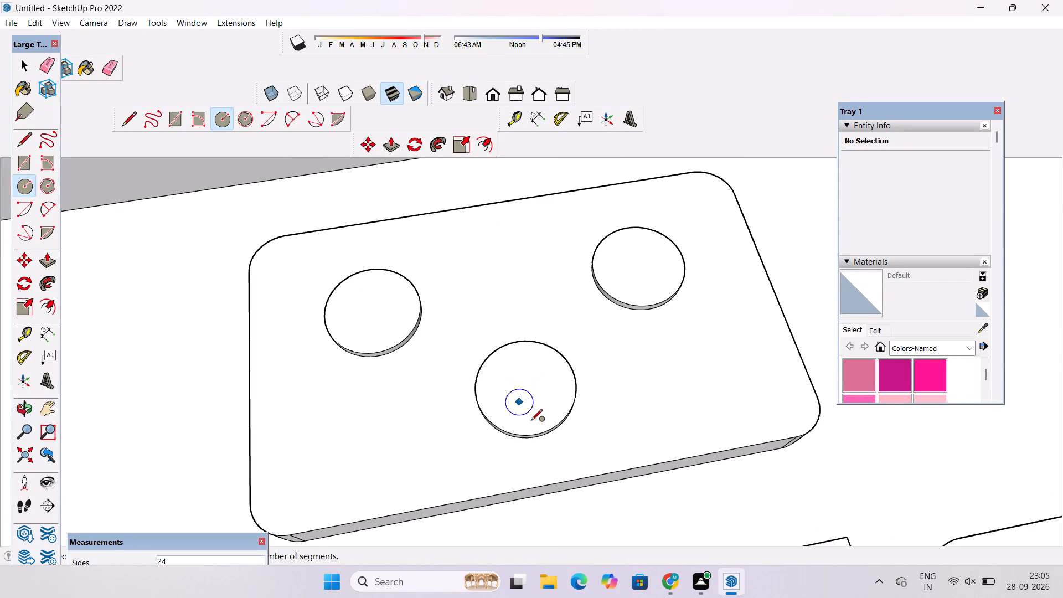
left_click(525, 389)
scroll(528, 375, "up", 5)
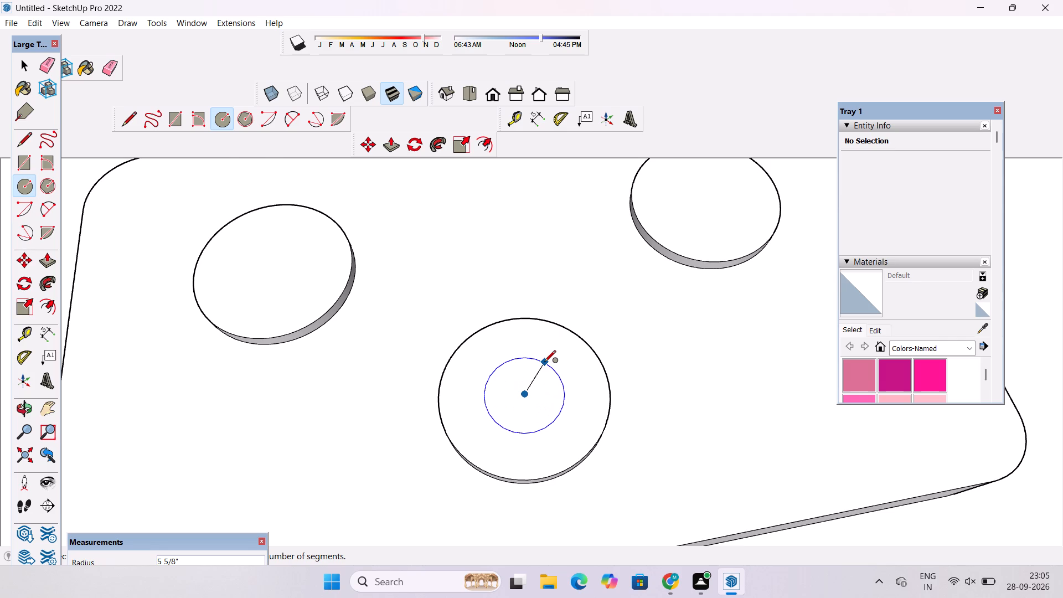
scroll(544, 363, "down", 1)
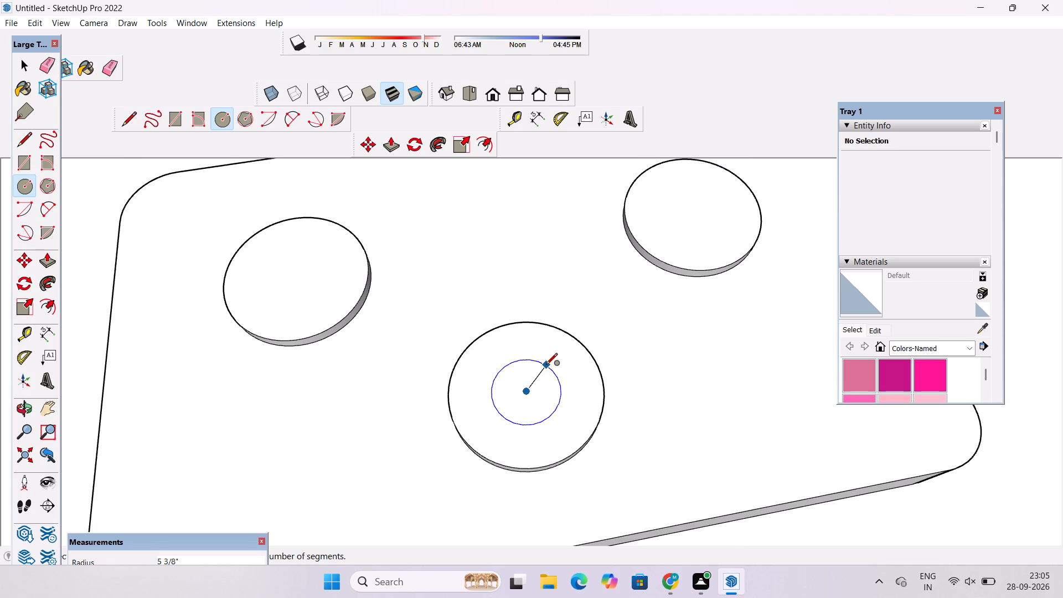
type("5\"")
key("Return")
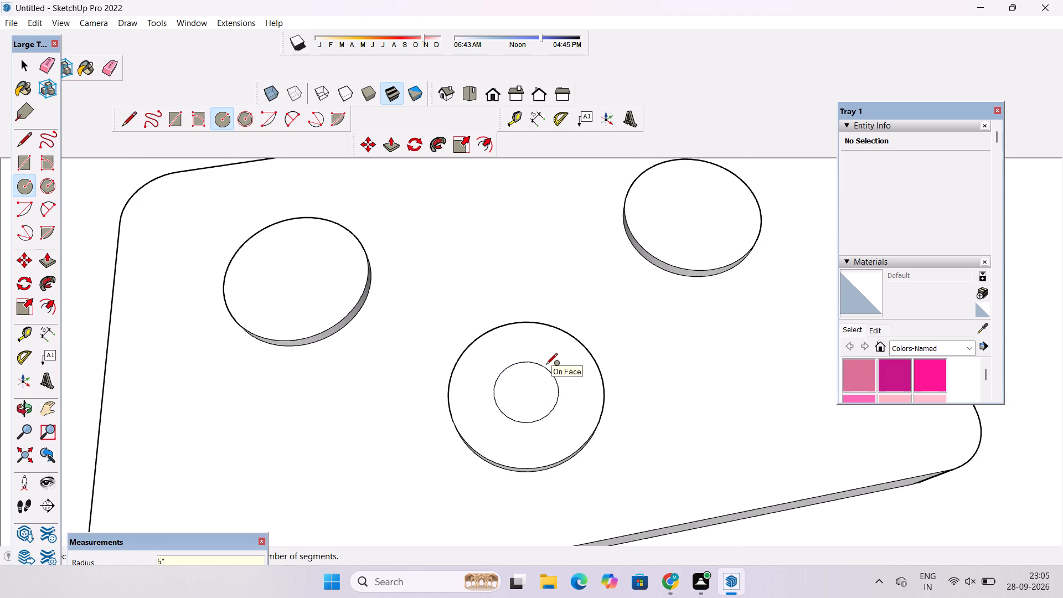
key("space")
Set the front burner's inner circle to 60 segments.
scroll(513, 362, "up", 3)
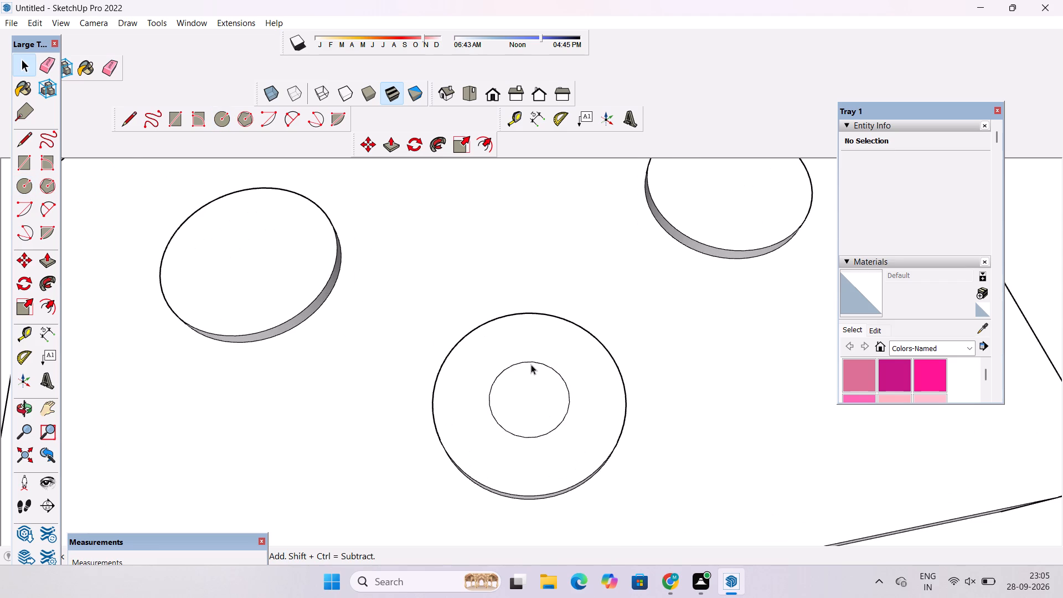
left_click(533, 361)
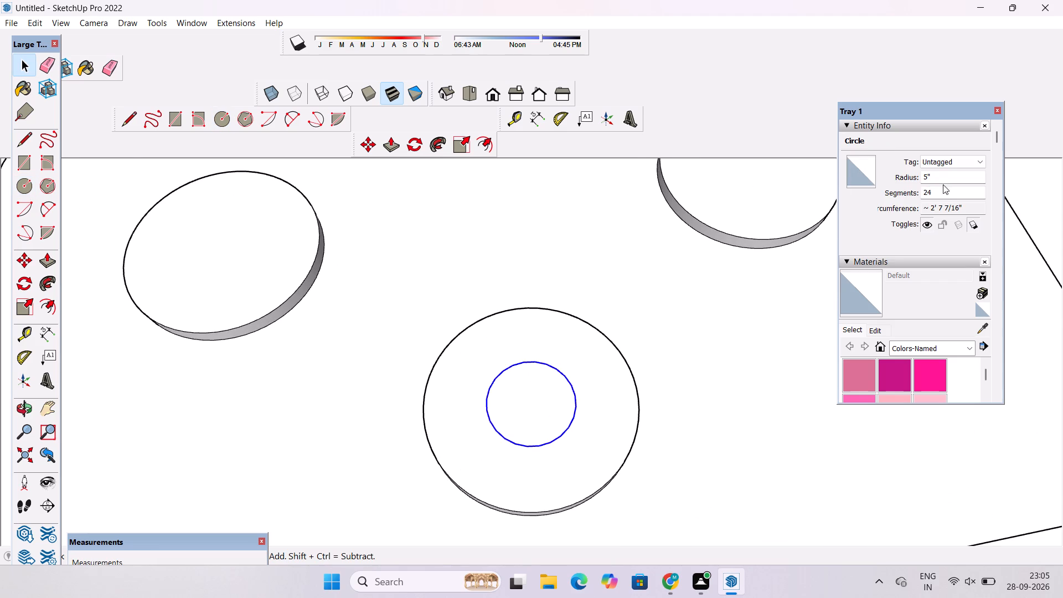
left_click(940, 194)
key("BackSpace")
key("BackSpace")
key("BackSpace")
key("BackSpace")
key("BackSpace")
key("BackSpace")
key("BackSpace")
key("BackSpace")
key("BackSpace")
key("BackSpace")
key("BackSpace")
type("60")
key("Return")
scroll(706, 272, "down", 5)
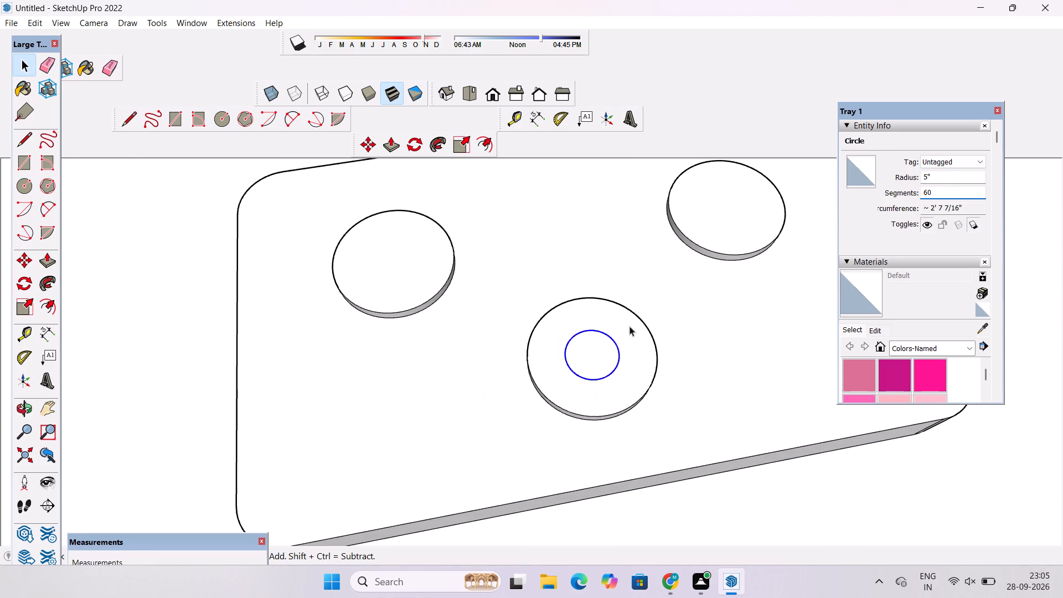
scroll(569, 389, "down", 3)
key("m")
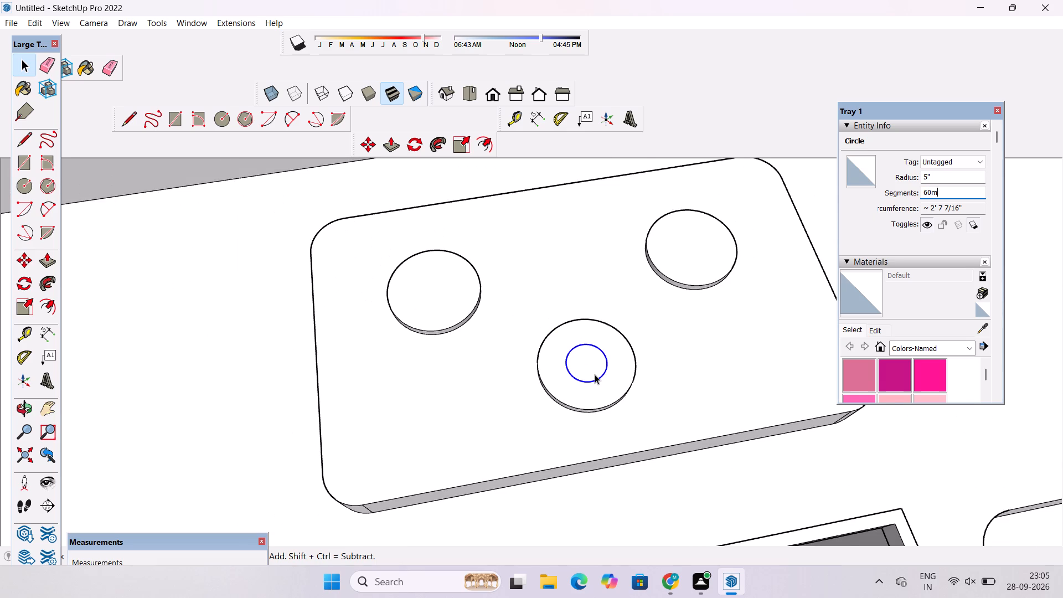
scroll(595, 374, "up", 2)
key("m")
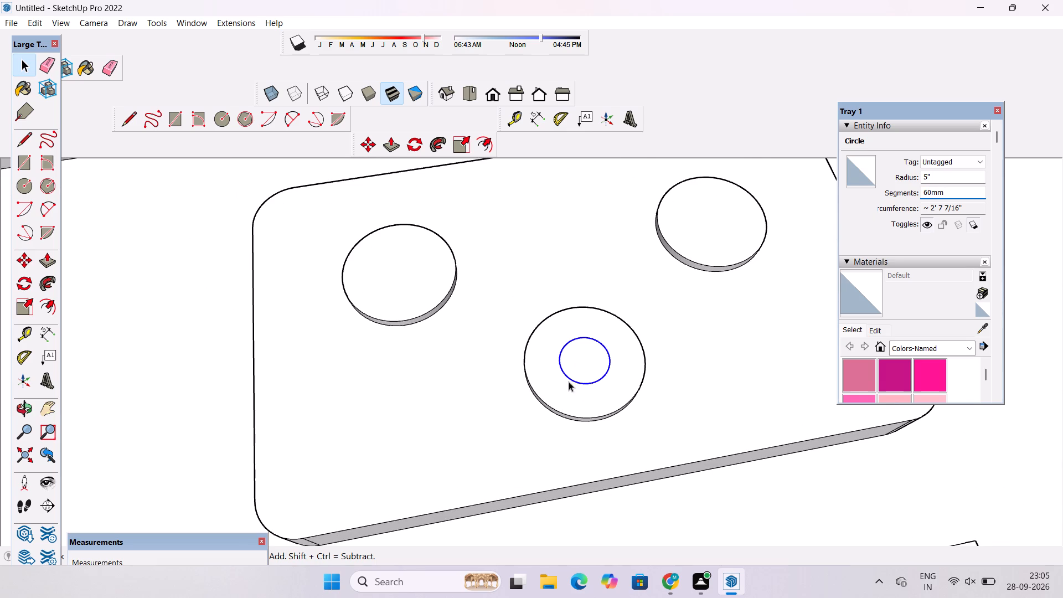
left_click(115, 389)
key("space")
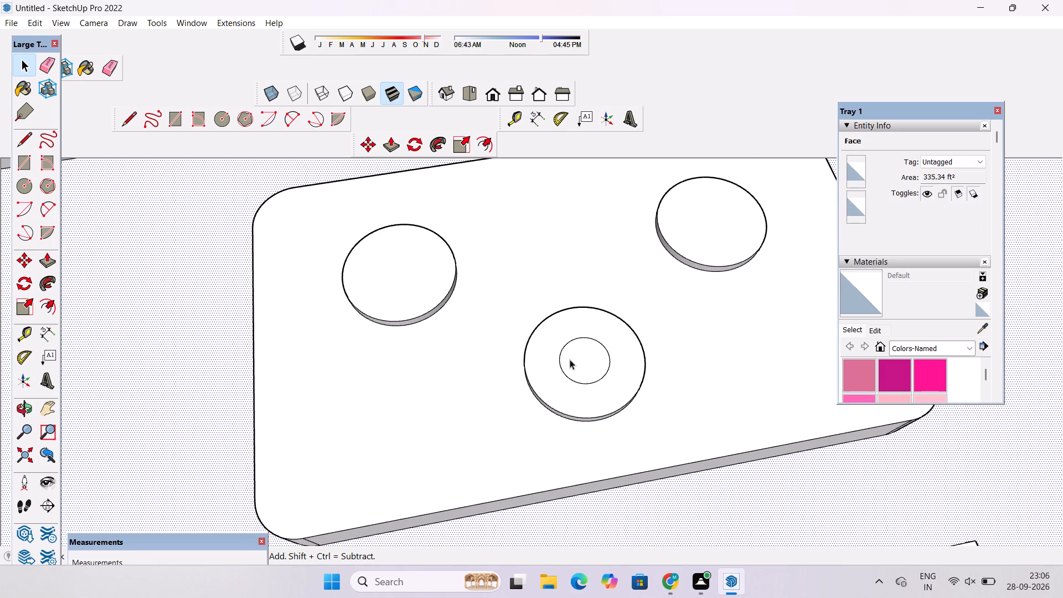
Copy the inner circle with its face from the front burner to the centre of the wall-side burner nearer the sink.
left_click(570, 359)
double_click(572, 356)
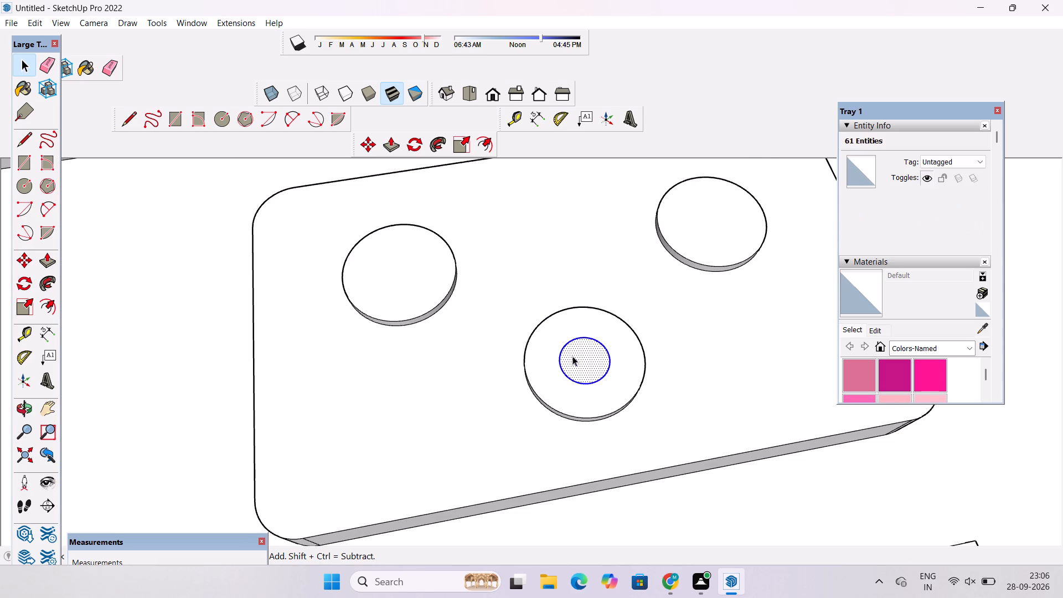
key("m")
left_click(585, 361)
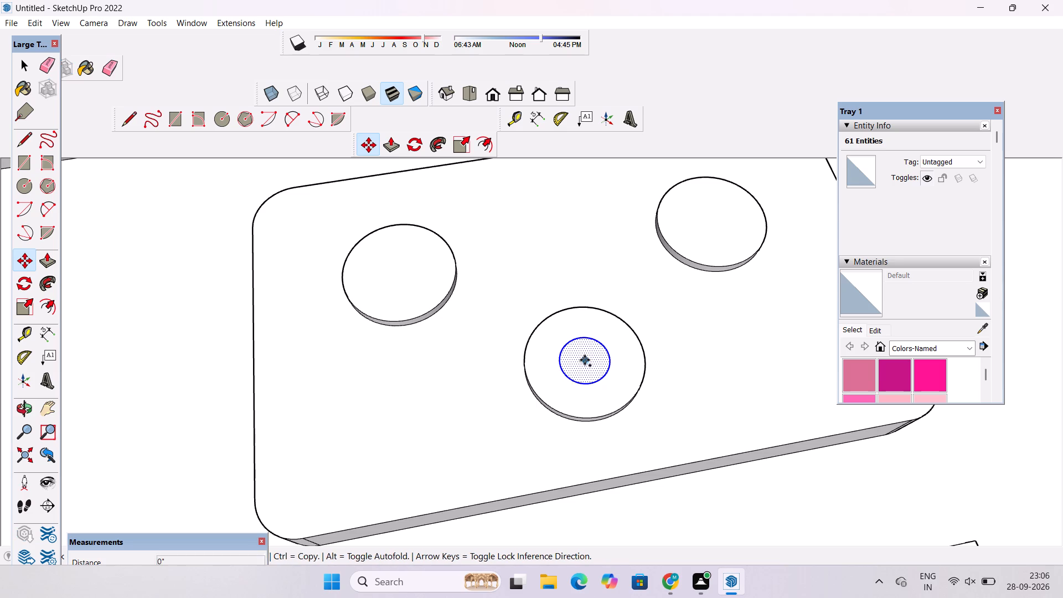
scroll(582, 357, "down", 6)
scroll(642, 285, "up", 5)
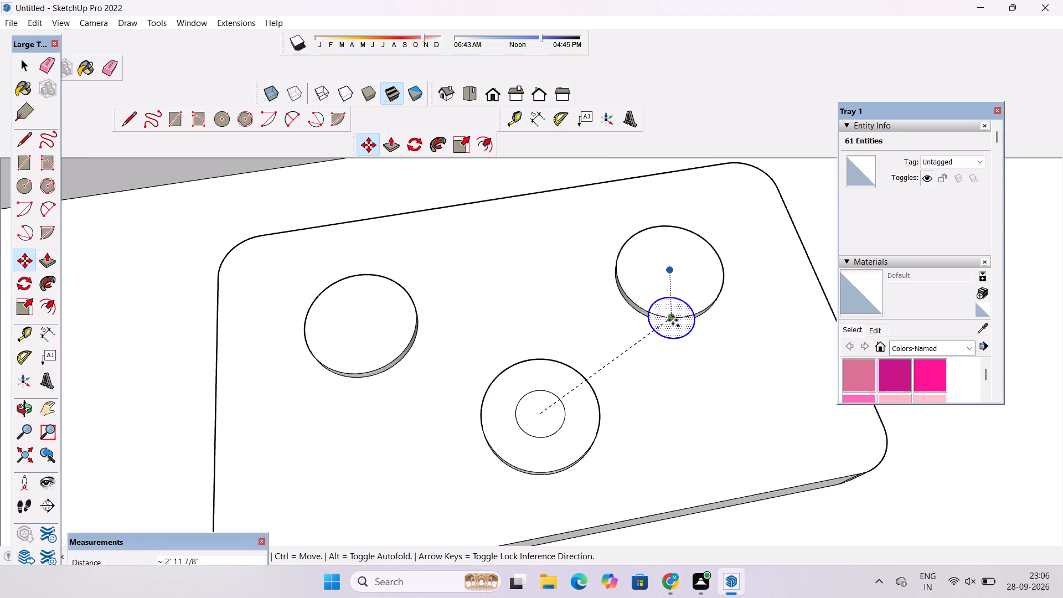
left_click(668, 270)
Copy the inner circle from the wall-side burner nearer the sink to the centre of the wall-side burner farther from the sink.
left_click(668, 271)
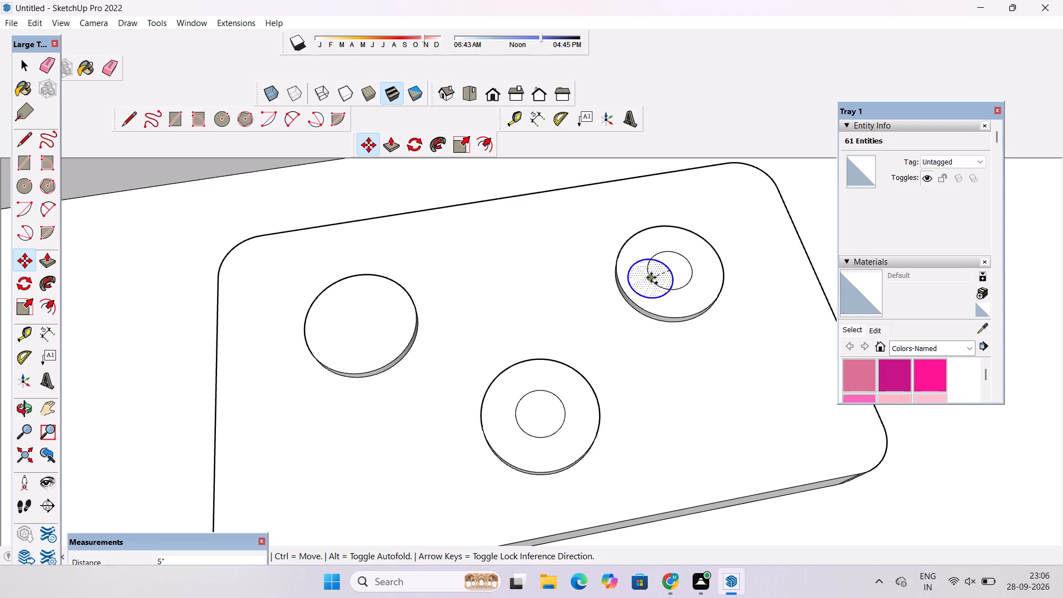
scroll(493, 331, "down", 3)
scroll(414, 360, "up", 2)
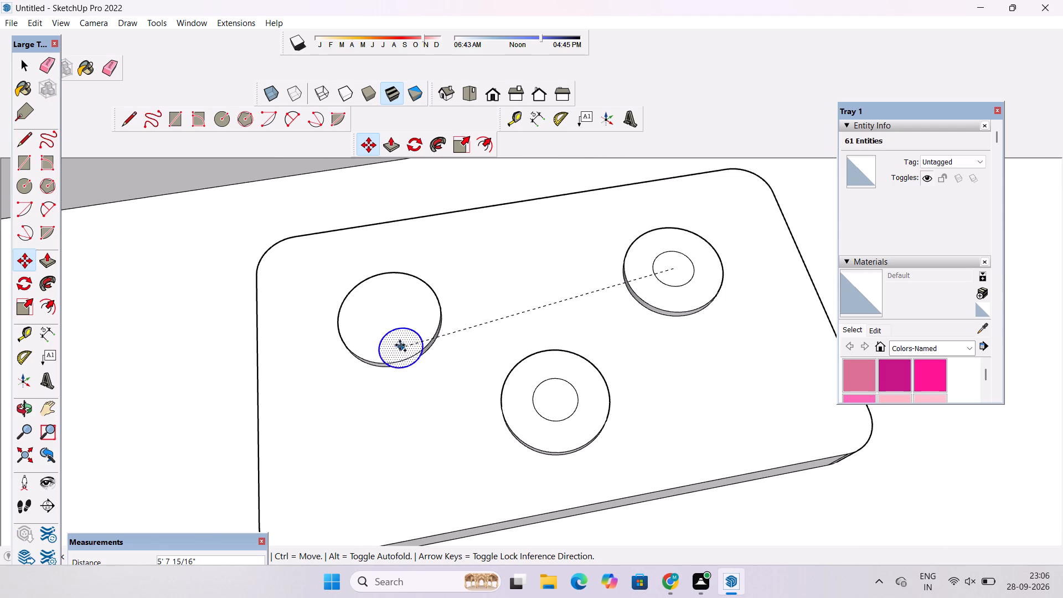
left_click(390, 316)
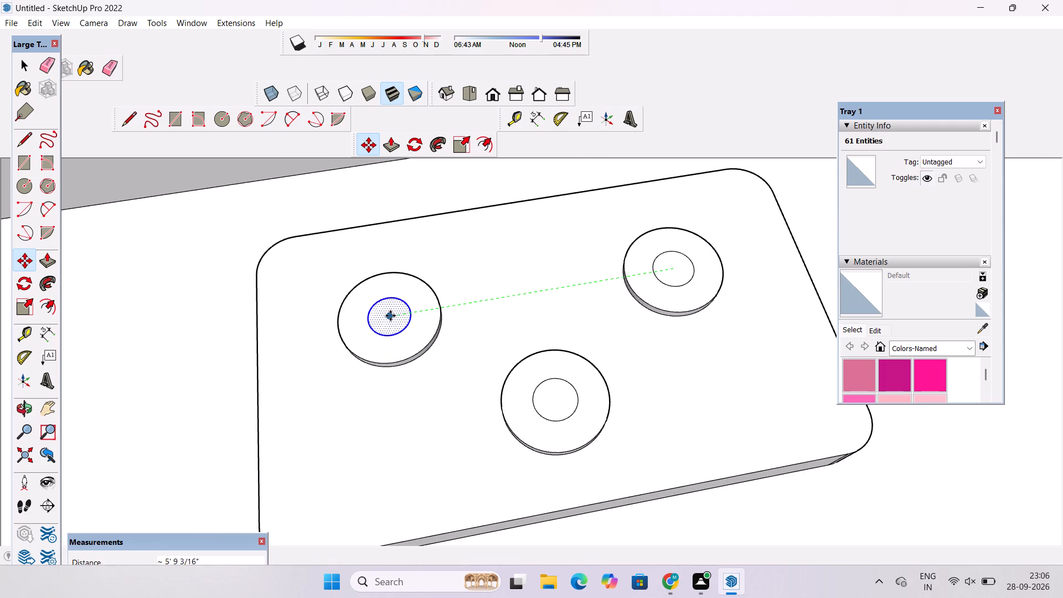
key("space")
scroll(392, 315, "down", 17)
left_click_drag(183, 334, 210, 334)
Examine the inner circles on the three burners from several angles.
scroll(386, 301, "up", 17)
key("o")
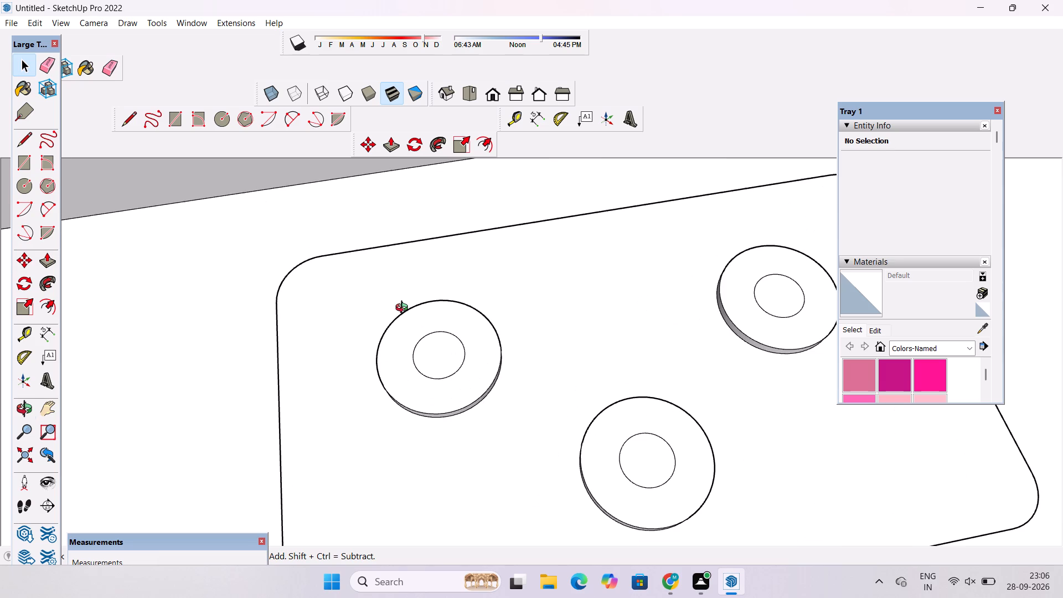
left_click_drag(409, 390, 433, 321)
left_click_drag(466, 378, 464, 349, "shift")
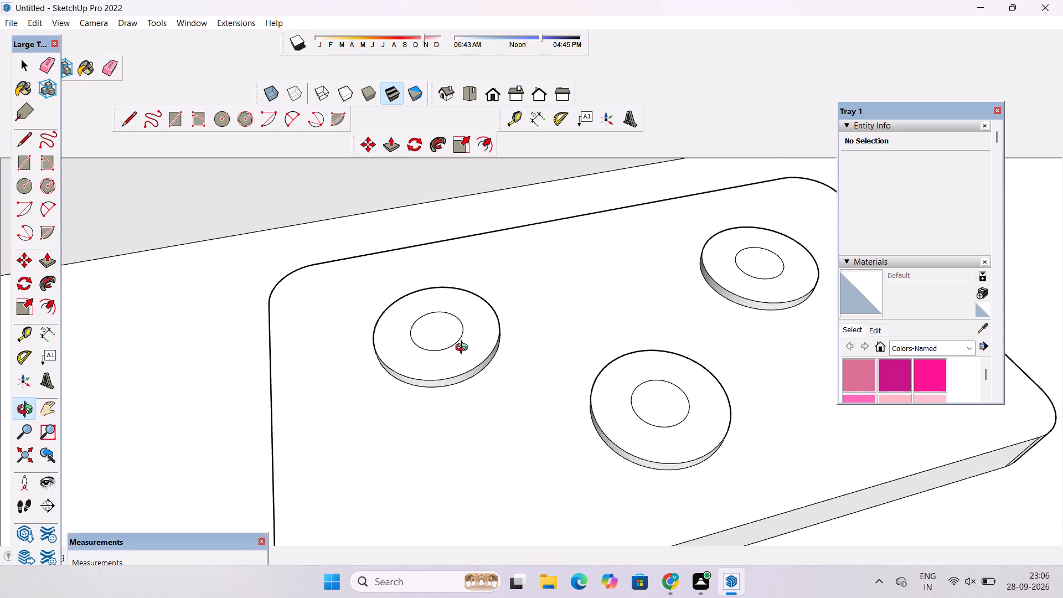
left_click_drag(473, 384, 430, 363)
scroll(425, 348, "down", 4)
left_click_drag(472, 338, 473, 348)
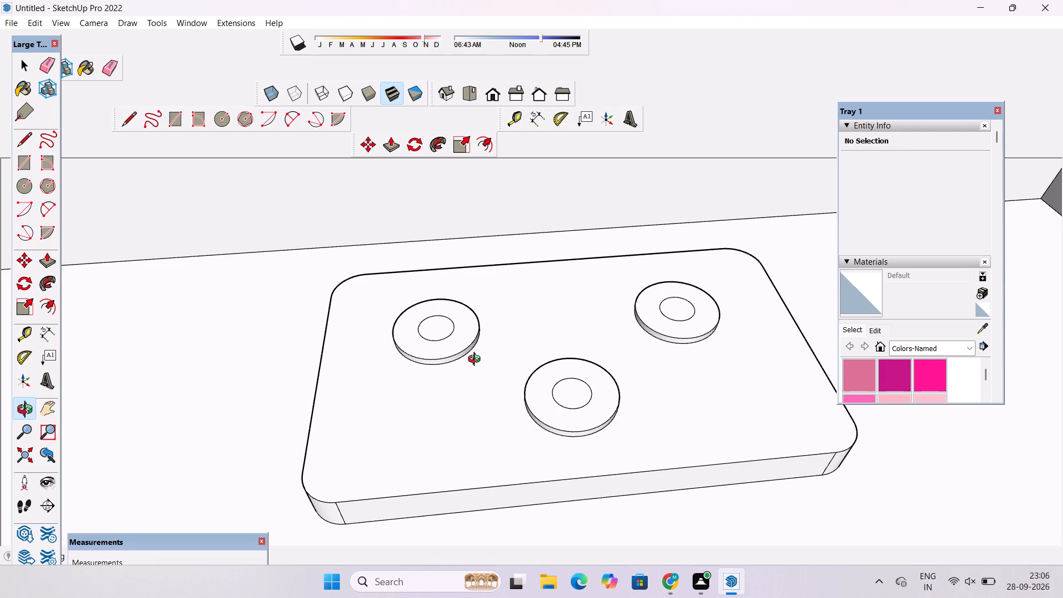
left_click_drag(477, 360, 472, 413)
scroll(451, 396, "down", 3)
left_click_drag(451, 394, 441, 448)
scroll(438, 370, "up", 4)
left_click_drag(438, 370, 466, 416, "shift")
left_click_drag(466, 417, 532, 396)
left_click_drag(520, 421, 516, 408)
left_click(516, 408)
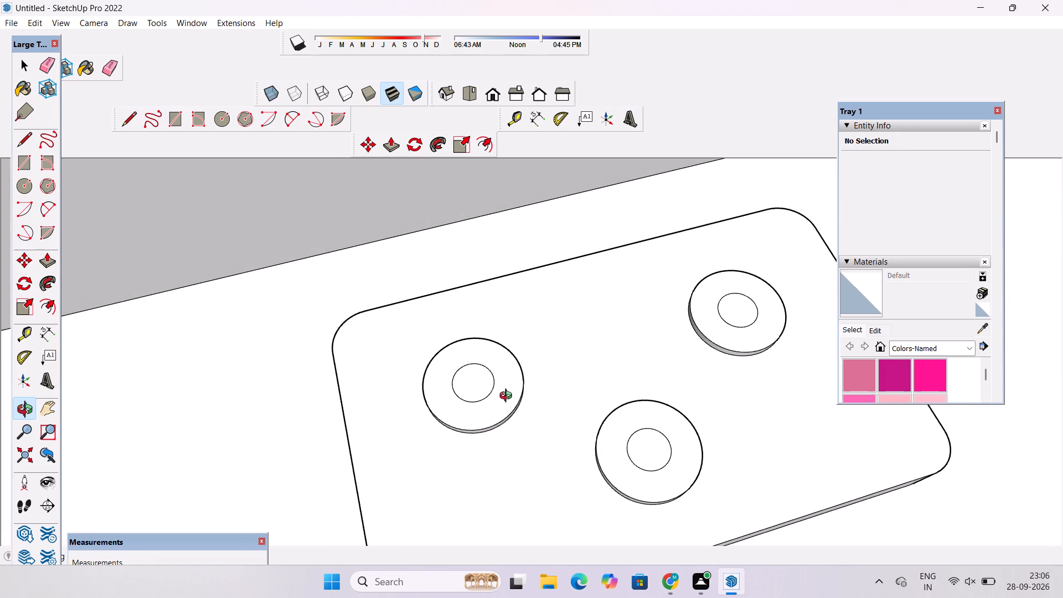
left_click_drag(504, 399, 472, 409)
left_click_drag(472, 418, 472, 390, "shift")
left_click_drag(473, 390, 475, 355)
scroll(477, 340, "up", 4)
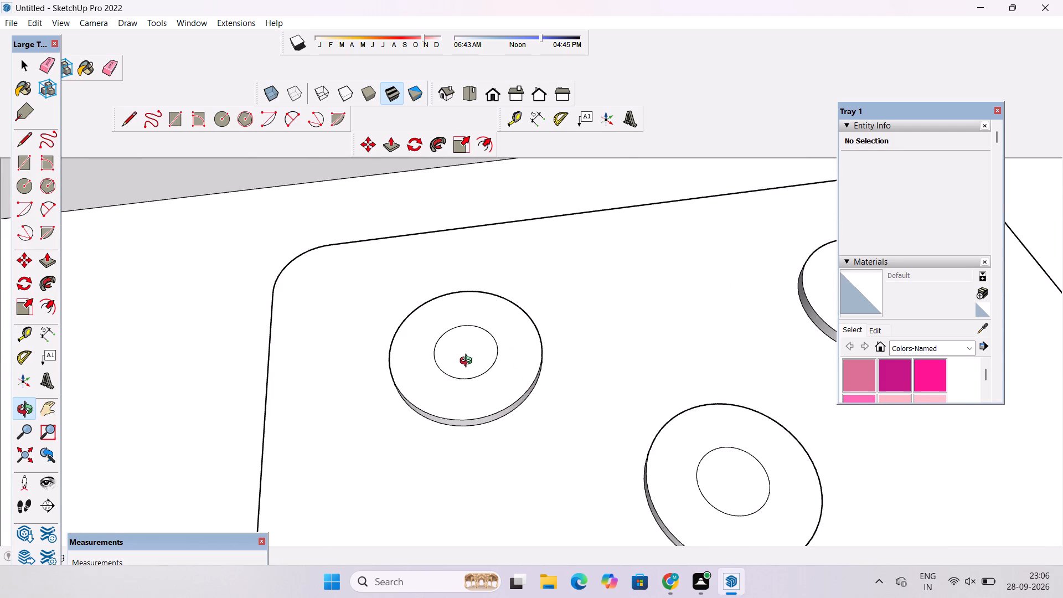
left_click_drag(468, 362, 468, 342)
left_click_drag(468, 342, 365, 354, "shift")
left_click_drag(390, 373, 394, 379)
left_click(394, 380)
left_click_drag(389, 395, 390, 379)
left_click_drag(390, 379, 433, 367, "shift")
left_click_drag(435, 368, 432, 394)
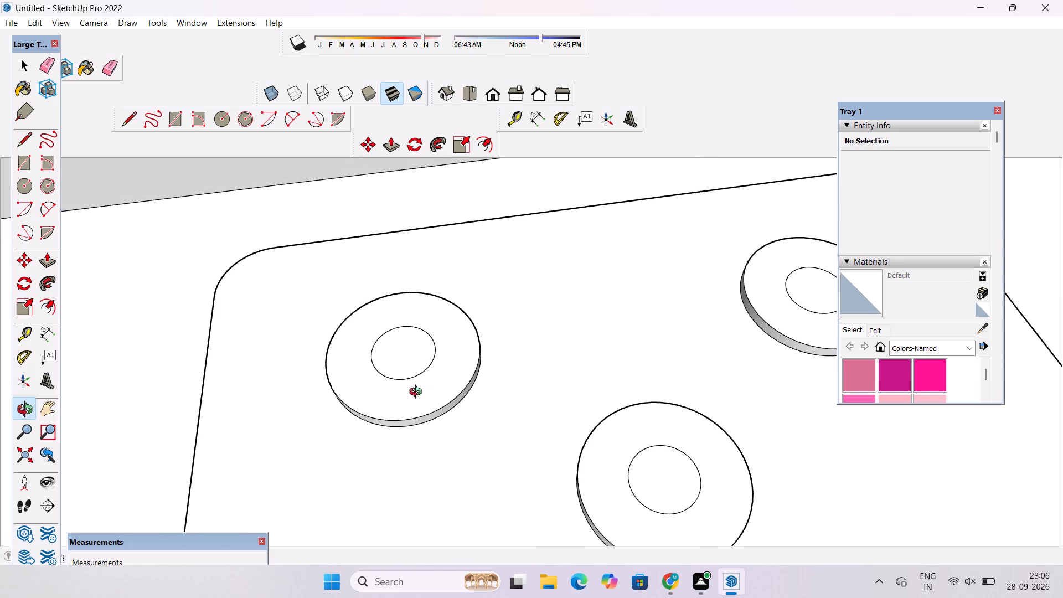
scroll(412, 380, "down", 6)
left_click_drag(415, 374, 406, 422)
scroll(403, 372, "up", 3)
left_click_drag(405, 369, 420, 372, "shift")
left_click_drag(426, 384, 425, 396)
scroll(424, 383, "up", 2)
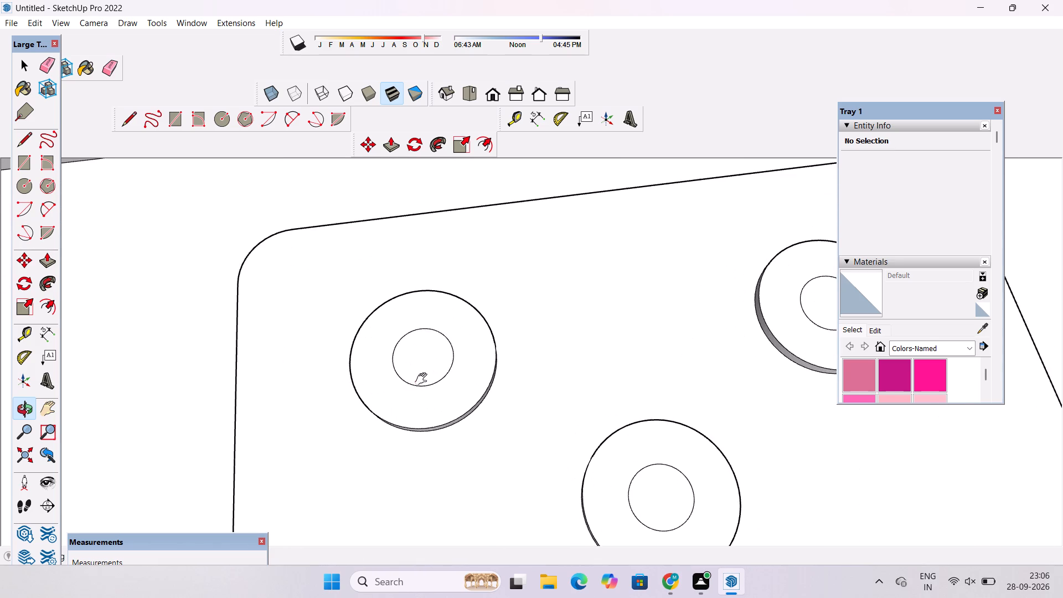
left_click_drag(424, 379, 430, 381, "shift")
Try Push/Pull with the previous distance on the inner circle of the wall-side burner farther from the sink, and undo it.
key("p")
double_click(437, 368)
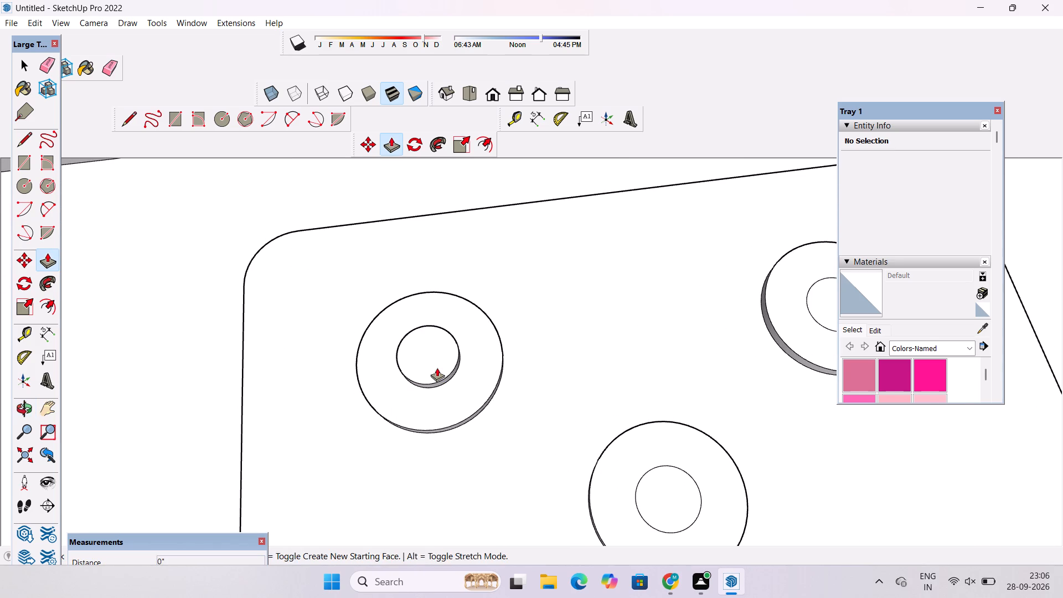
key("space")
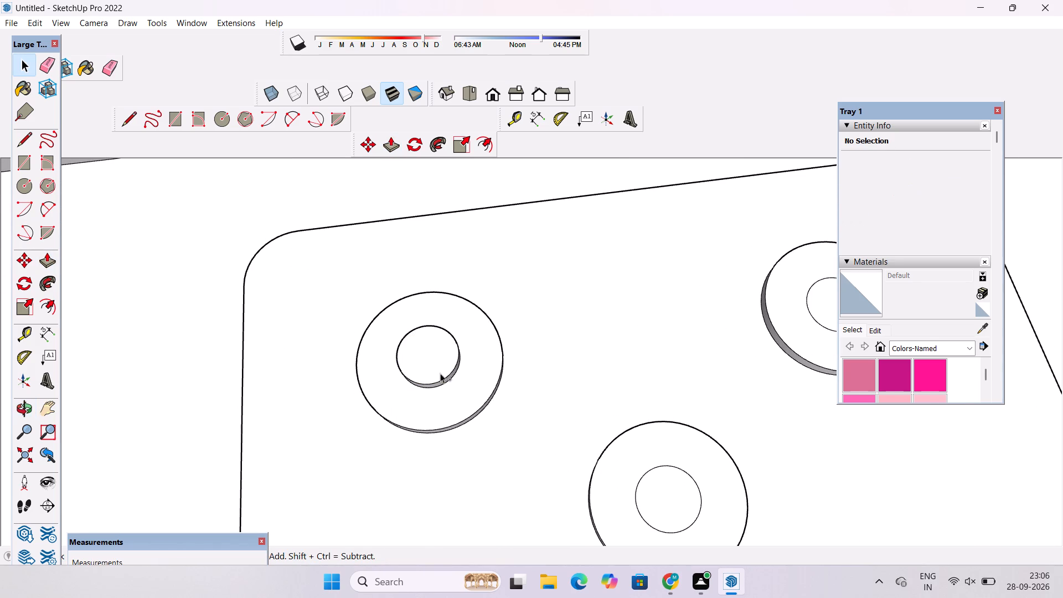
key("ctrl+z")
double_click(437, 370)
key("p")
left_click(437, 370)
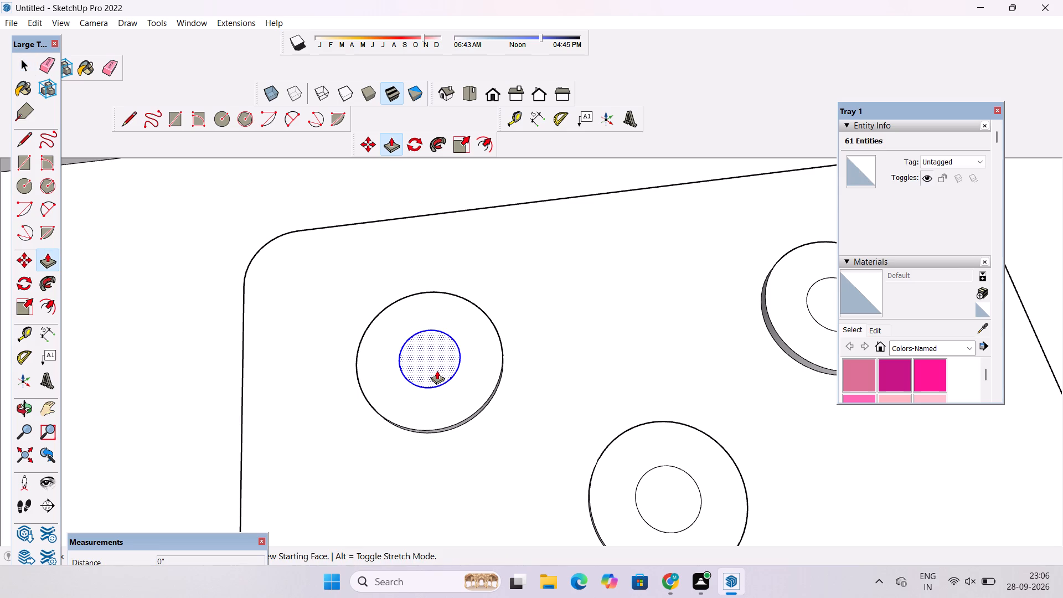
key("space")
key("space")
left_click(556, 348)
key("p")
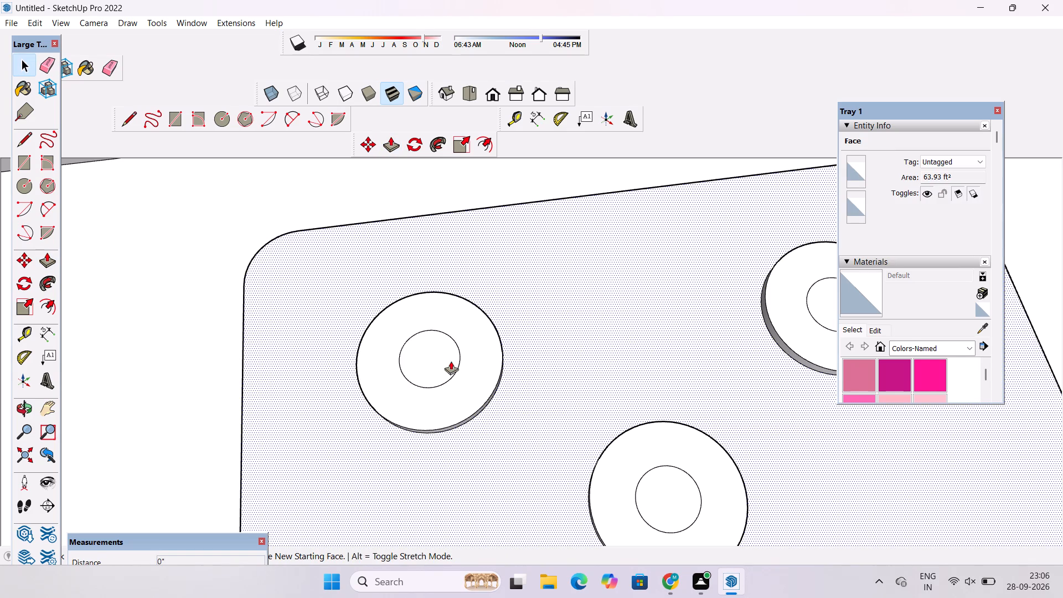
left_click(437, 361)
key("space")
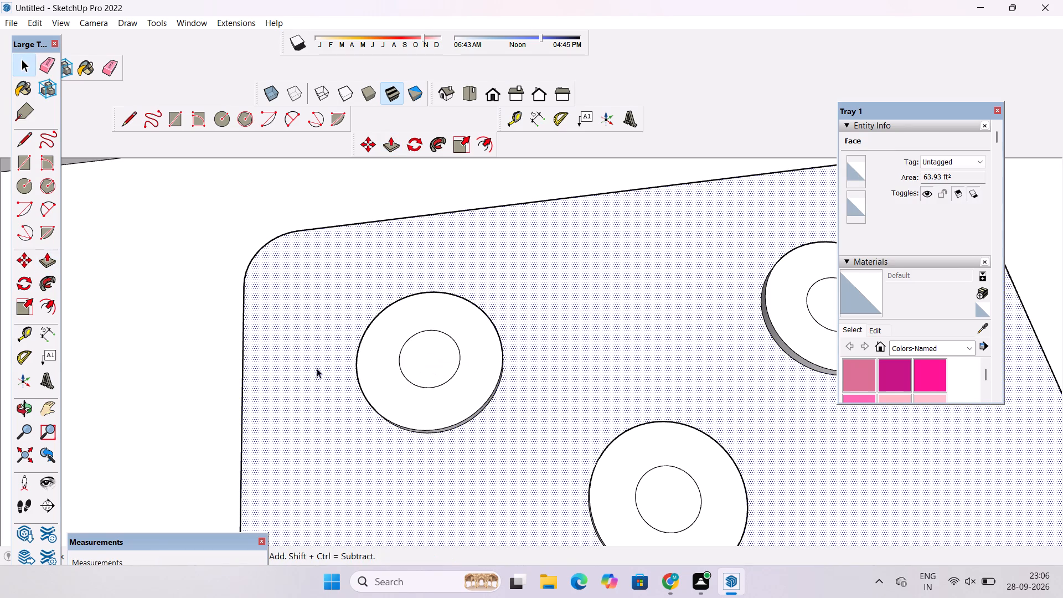
Push the inner circles of all three cooktop burners down 1.5" to hollow their centres.
left_click(206, 364)
left_click(438, 354)
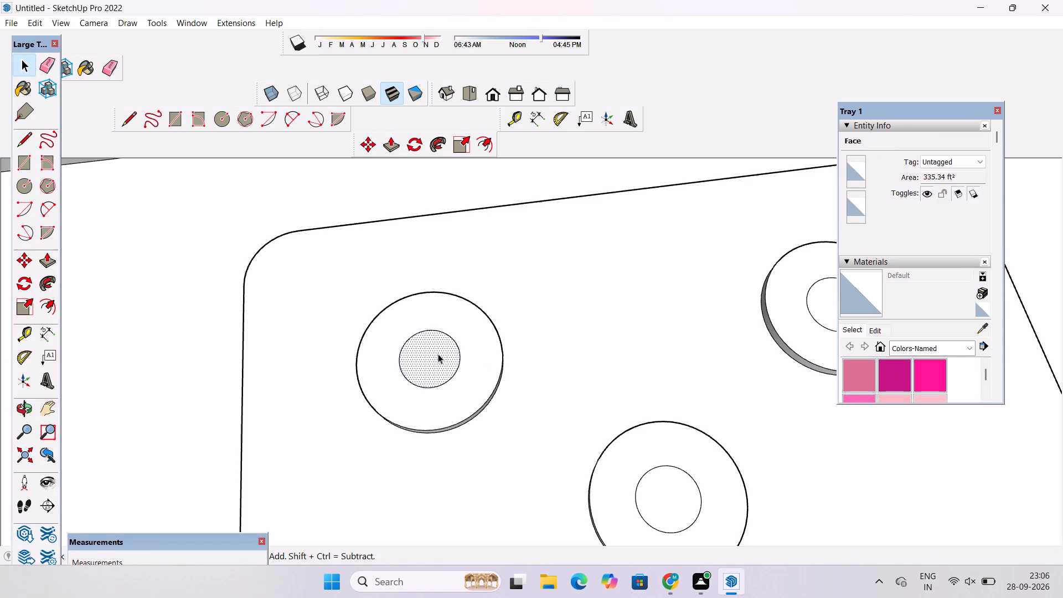
key("p")
left_click(438, 354)
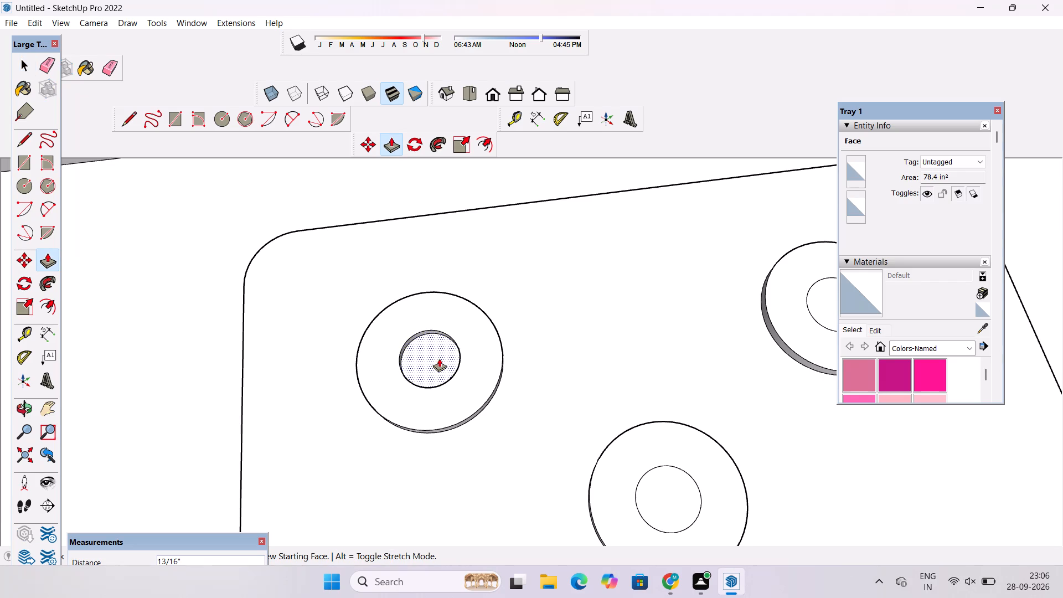
type("1.5\"")
key("shift+Return")
scroll(439, 358, "down", 10)
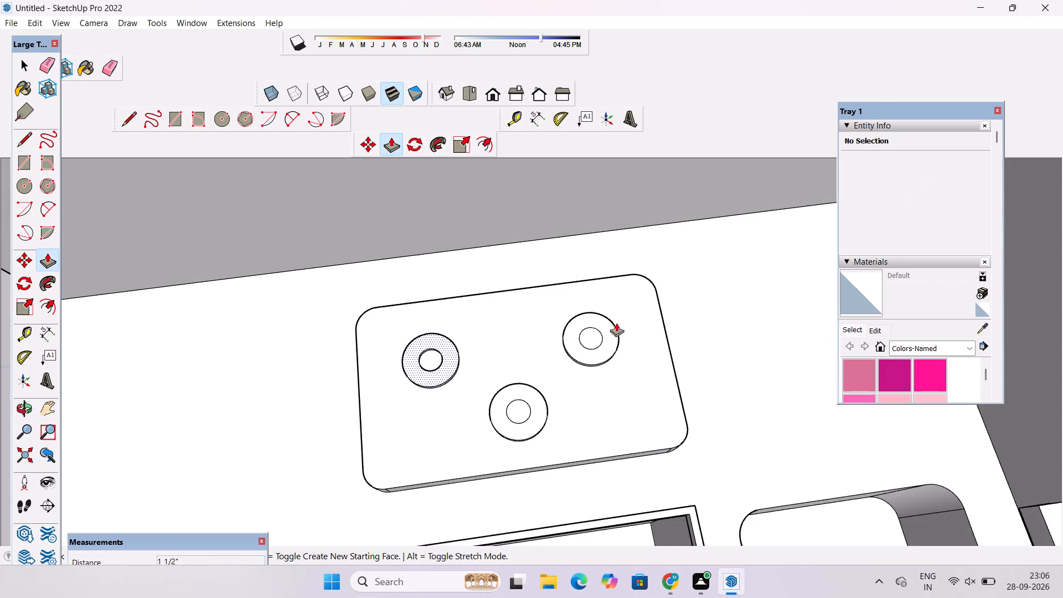
scroll(669, 310, "up", 4)
left_click(546, 352)
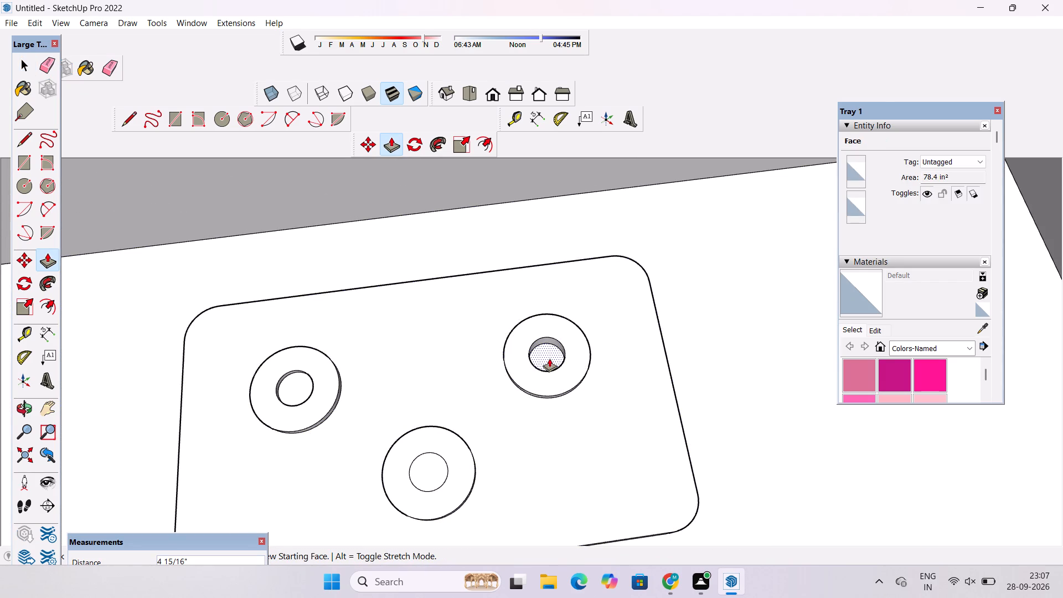
type("1.5\"")
key("Return")
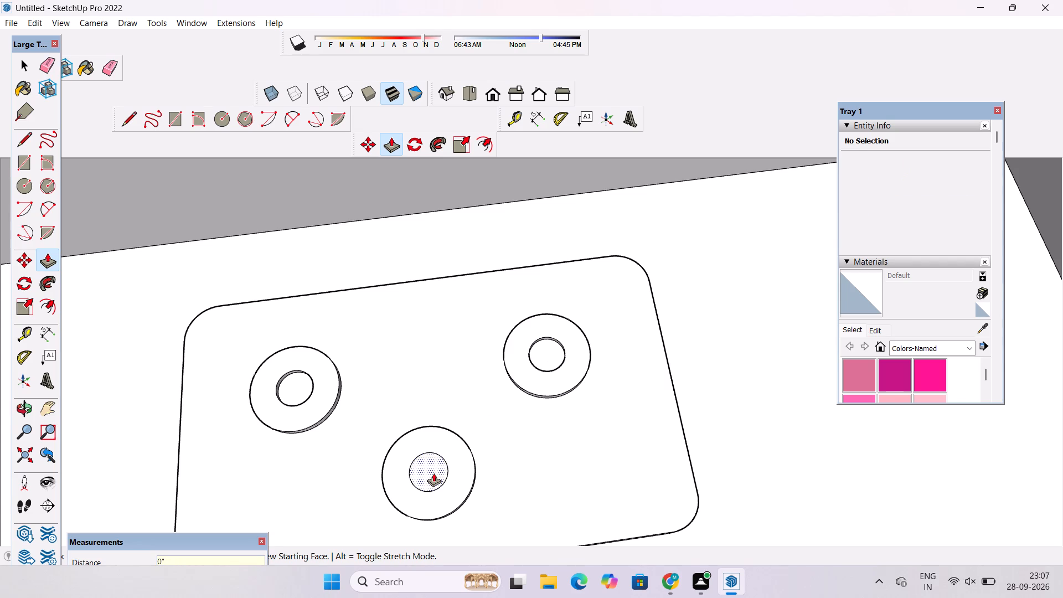
left_click(434, 473)
left_click(547, 353)
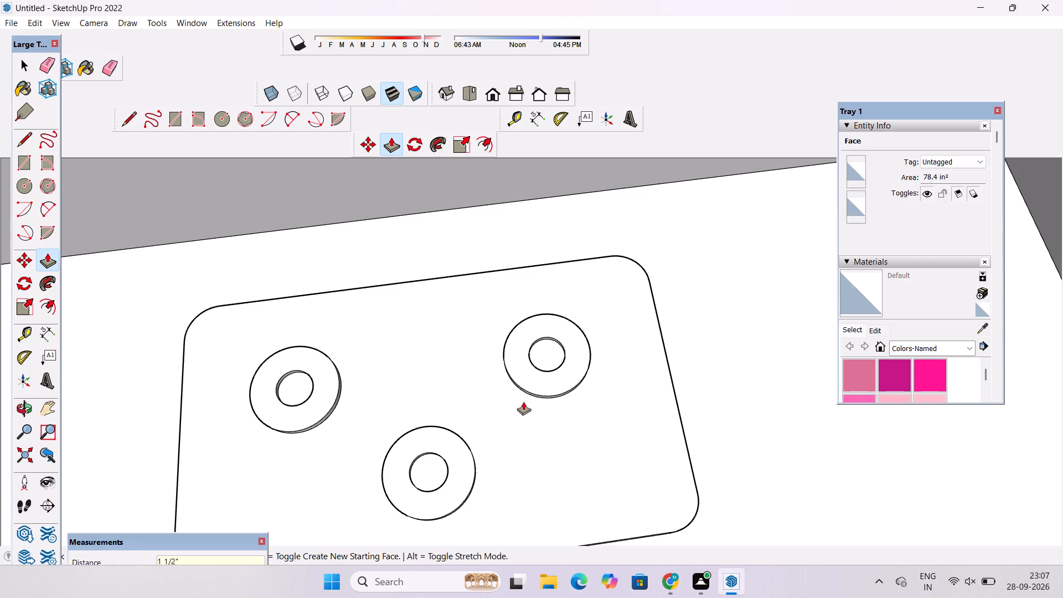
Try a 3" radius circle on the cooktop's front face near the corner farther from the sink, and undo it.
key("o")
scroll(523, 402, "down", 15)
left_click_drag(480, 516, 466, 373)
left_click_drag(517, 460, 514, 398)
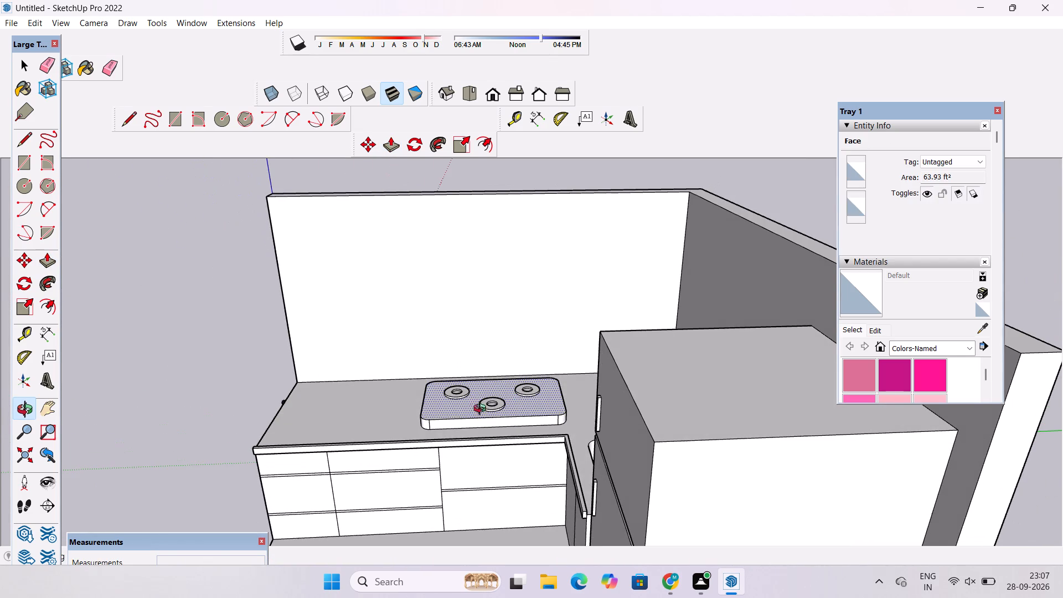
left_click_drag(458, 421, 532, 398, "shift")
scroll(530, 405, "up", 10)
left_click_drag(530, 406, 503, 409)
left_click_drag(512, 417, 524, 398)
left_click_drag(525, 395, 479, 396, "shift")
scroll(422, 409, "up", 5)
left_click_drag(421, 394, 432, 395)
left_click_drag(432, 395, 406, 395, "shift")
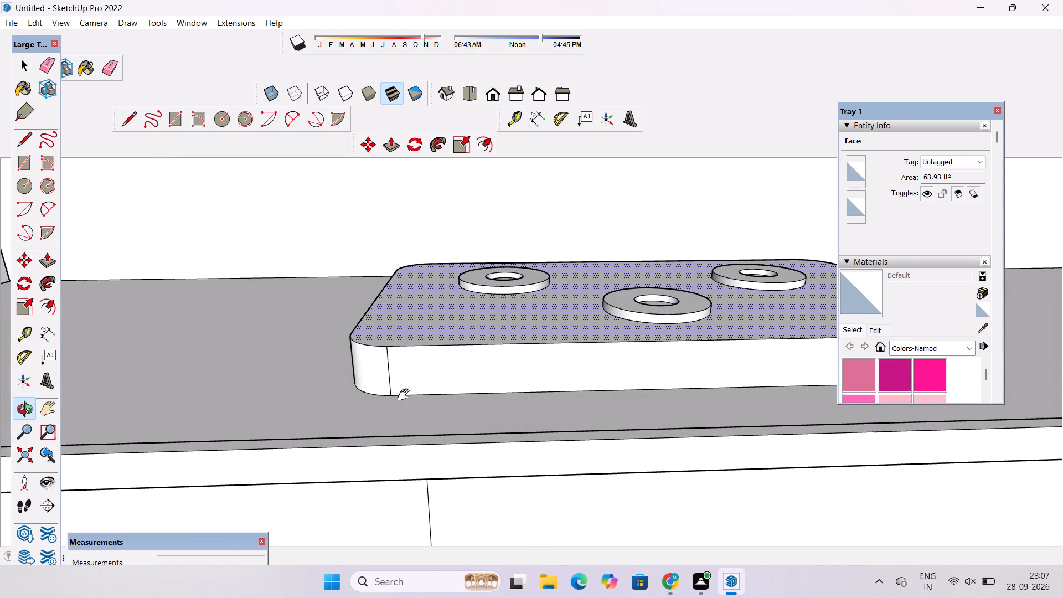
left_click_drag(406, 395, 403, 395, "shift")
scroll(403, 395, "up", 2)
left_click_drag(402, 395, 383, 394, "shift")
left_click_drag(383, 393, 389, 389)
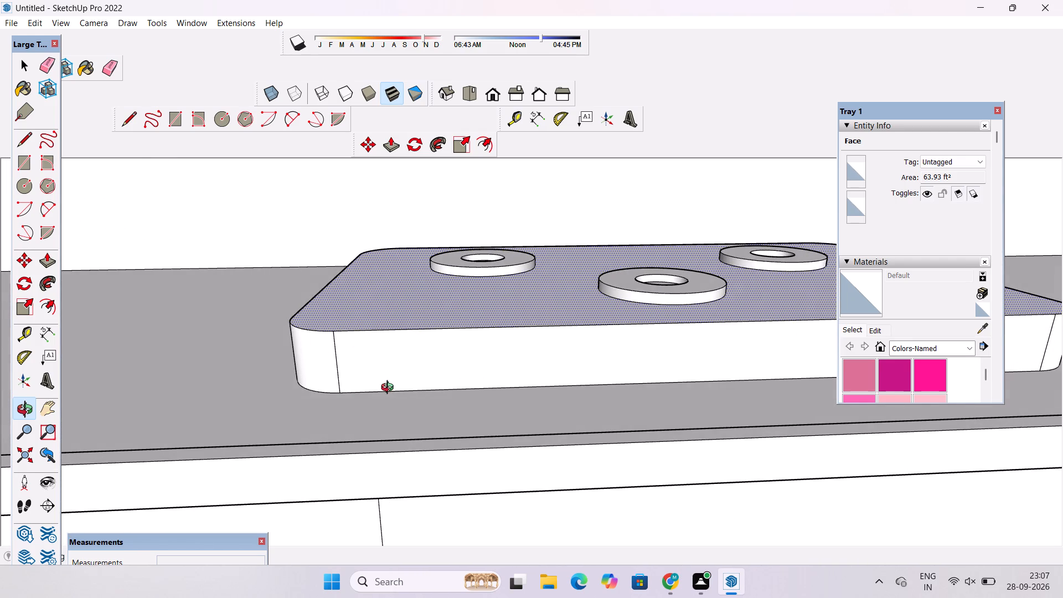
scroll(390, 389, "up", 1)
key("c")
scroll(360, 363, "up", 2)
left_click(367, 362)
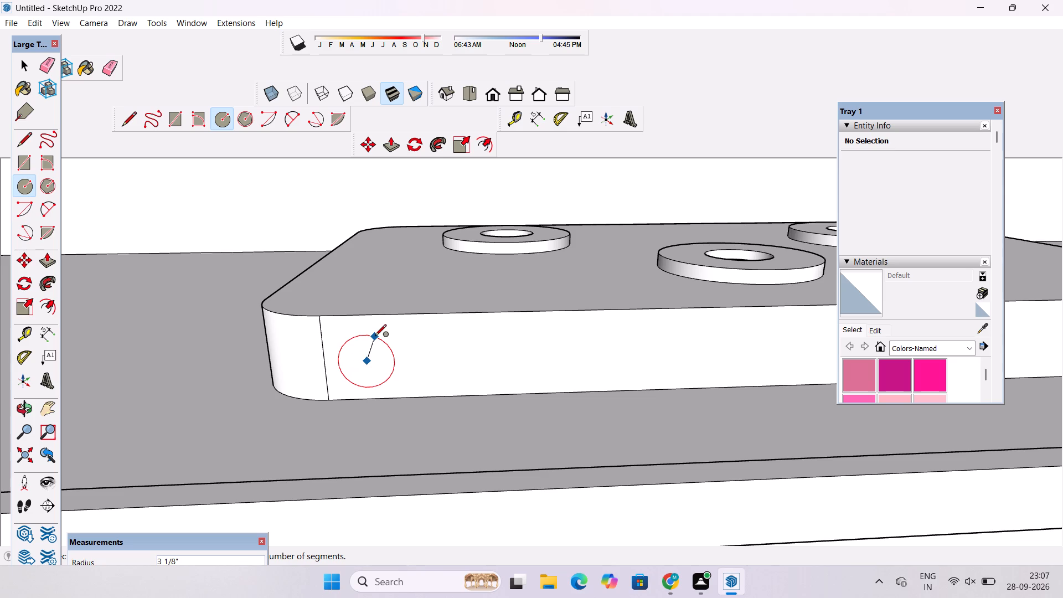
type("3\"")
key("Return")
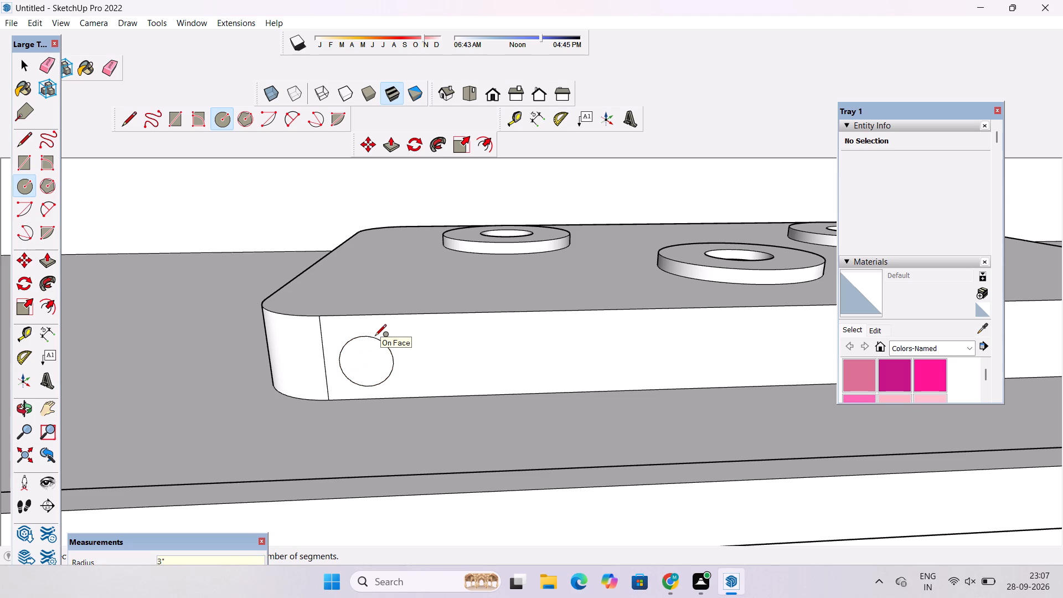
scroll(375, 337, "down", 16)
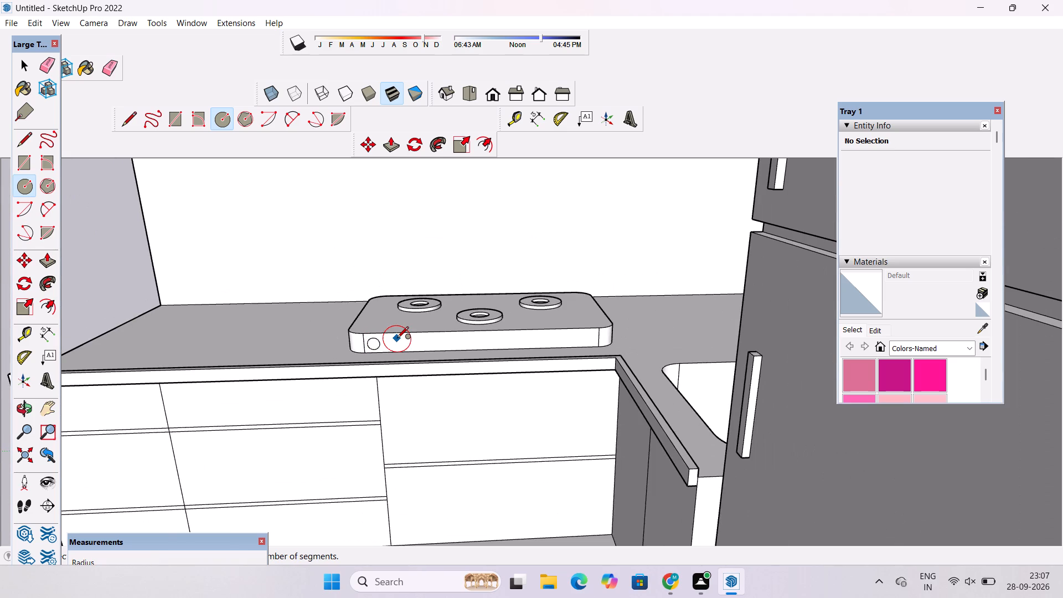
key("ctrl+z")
Draw a 2" radius circle on the cooktop's front face near the rounded corner farther from the sink.
scroll(354, 349, "up", 15)
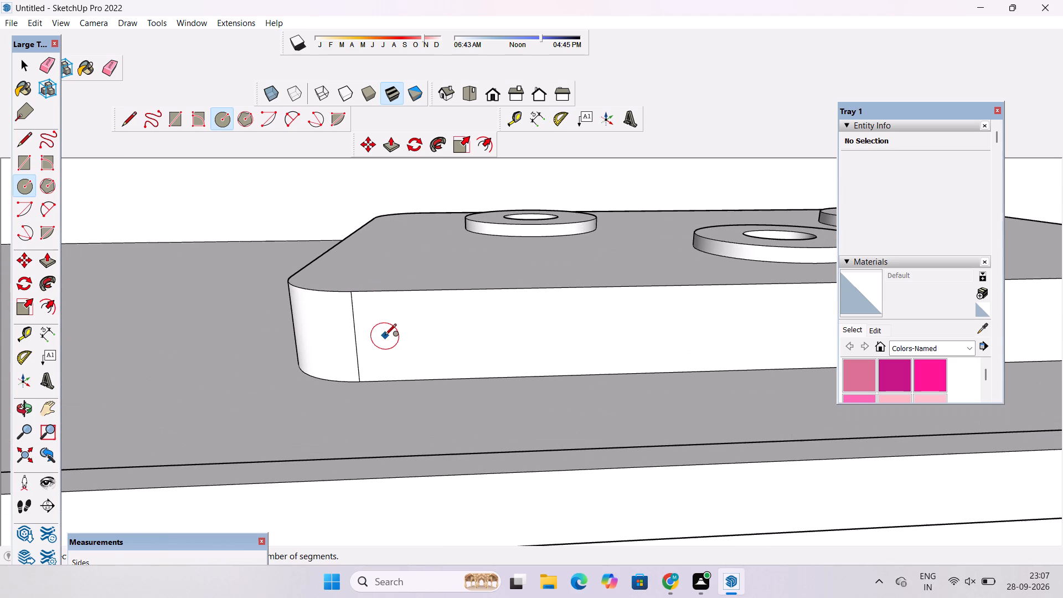
left_click(392, 339)
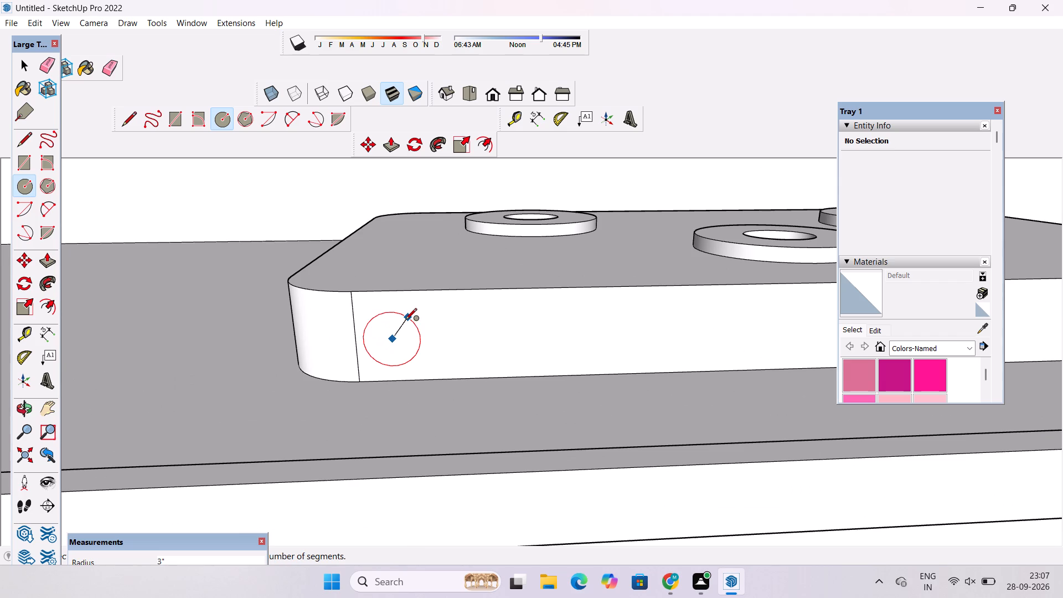
type("2\"")
key("Return")
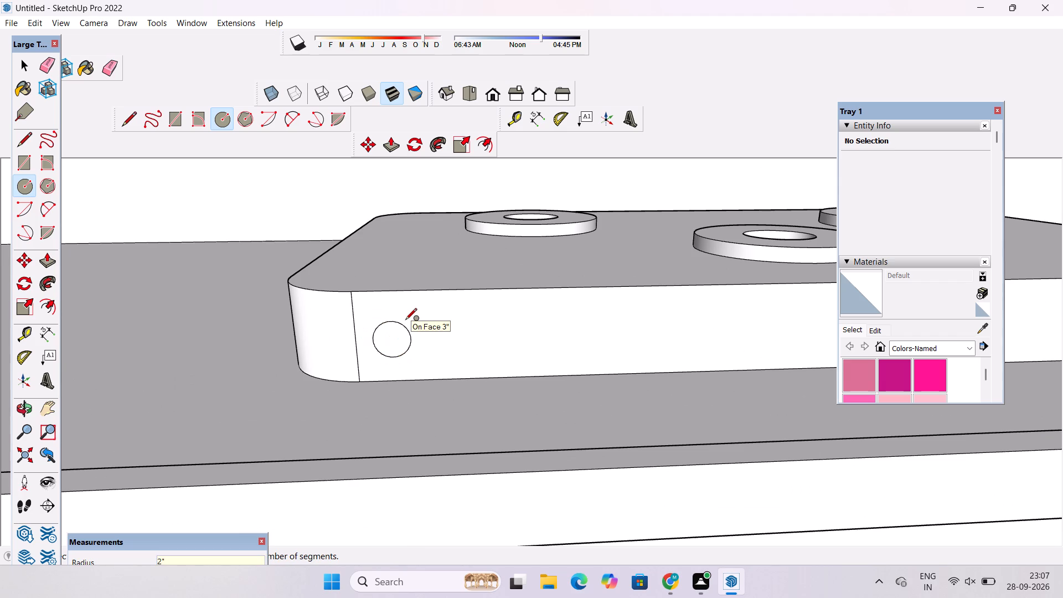
key("space")
Copy the front-face circle with its face 6" along the cooktop's front edge towards the sink.
scroll(405, 321, "down", 1)
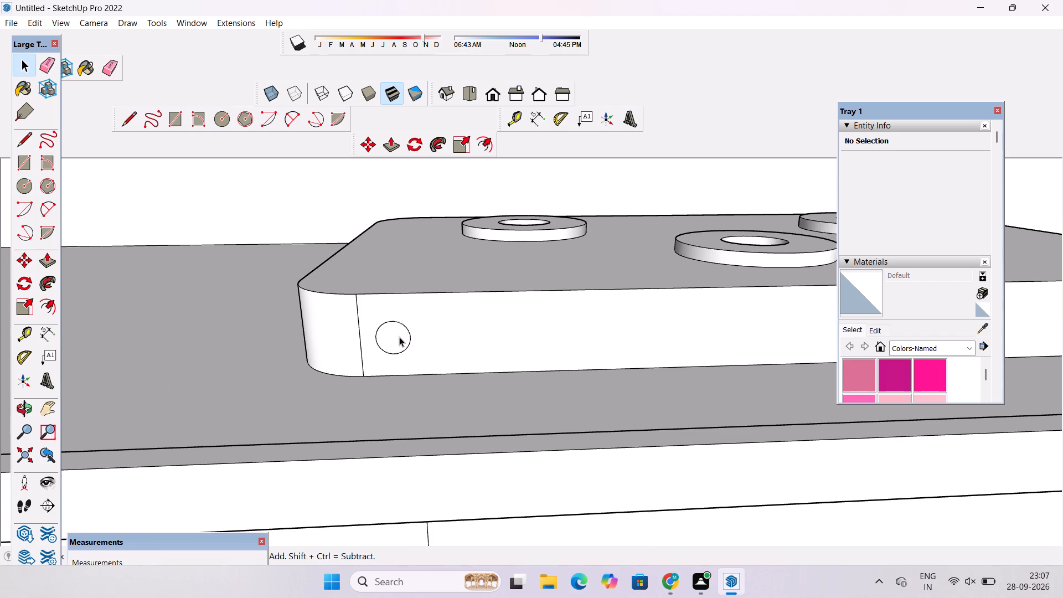
double_click(399, 337)
scroll(399, 341, "up", 3)
key("m")
scroll(399, 341, "up", 5)
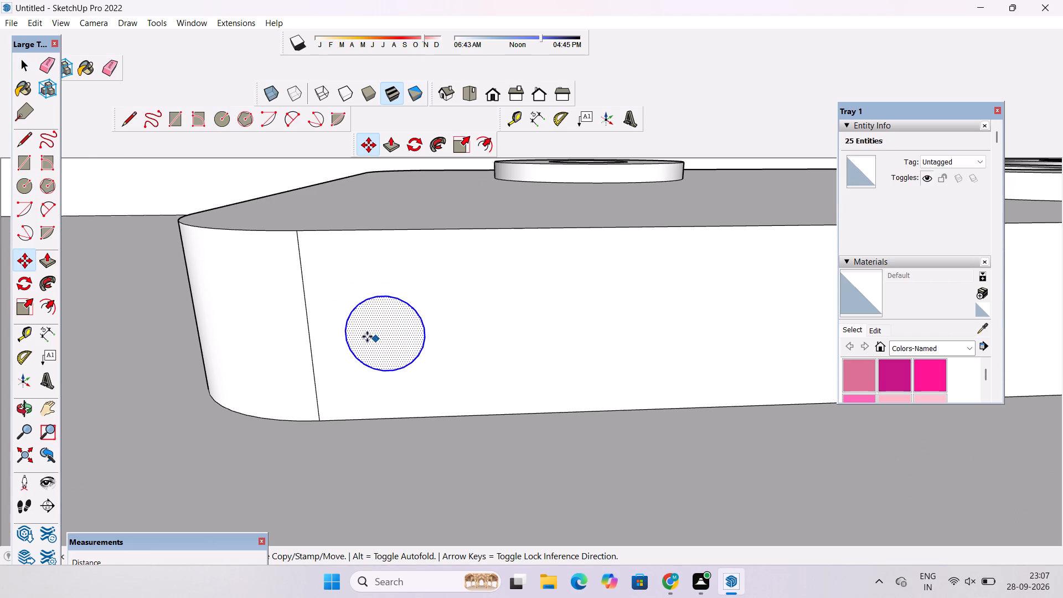
left_click(343, 333)
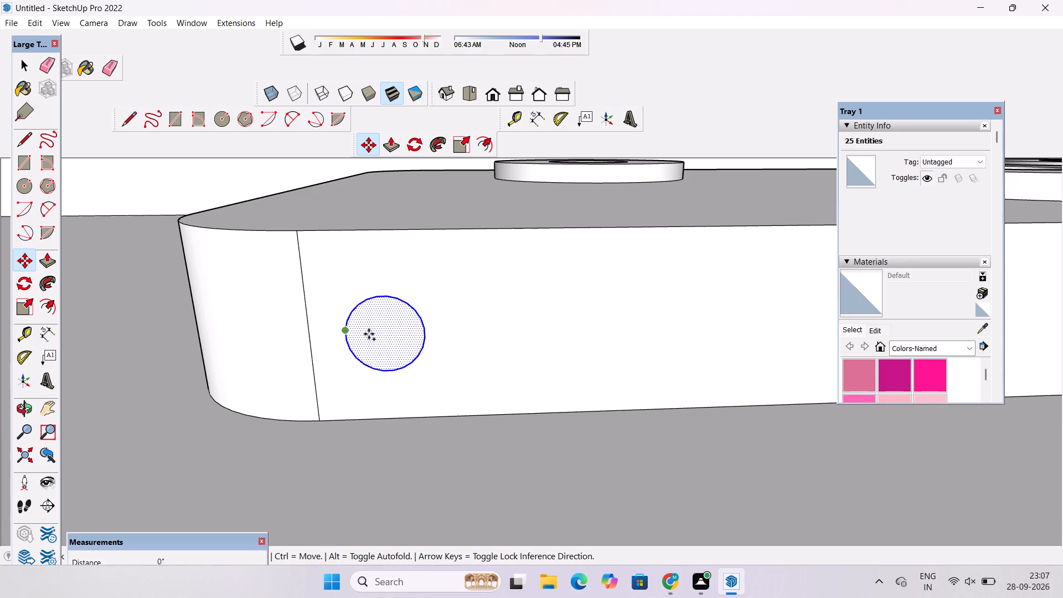
scroll(403, 334, "down", 12)
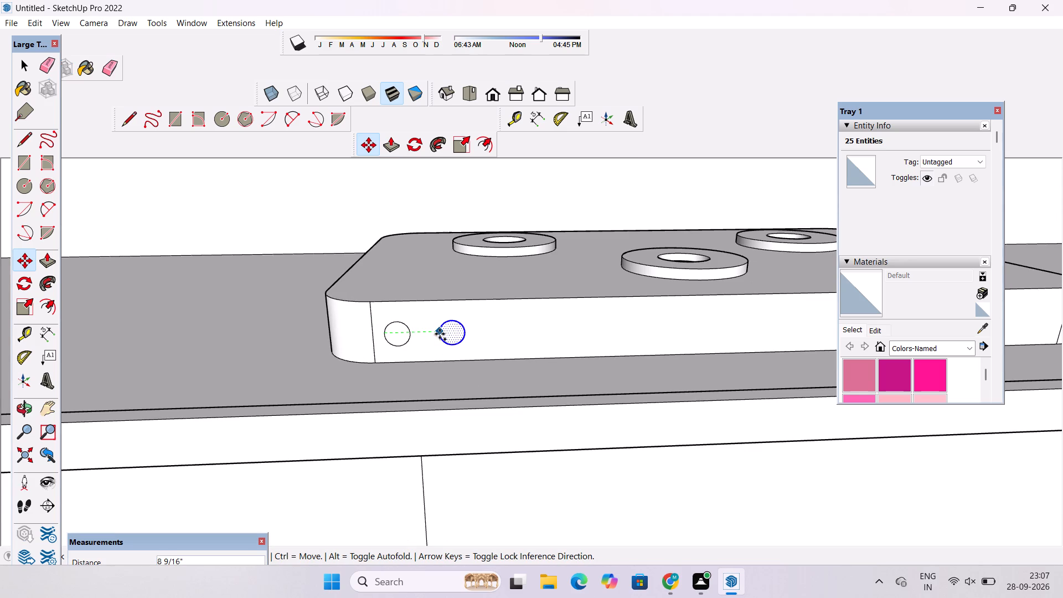
scroll(440, 334, "up", 2)
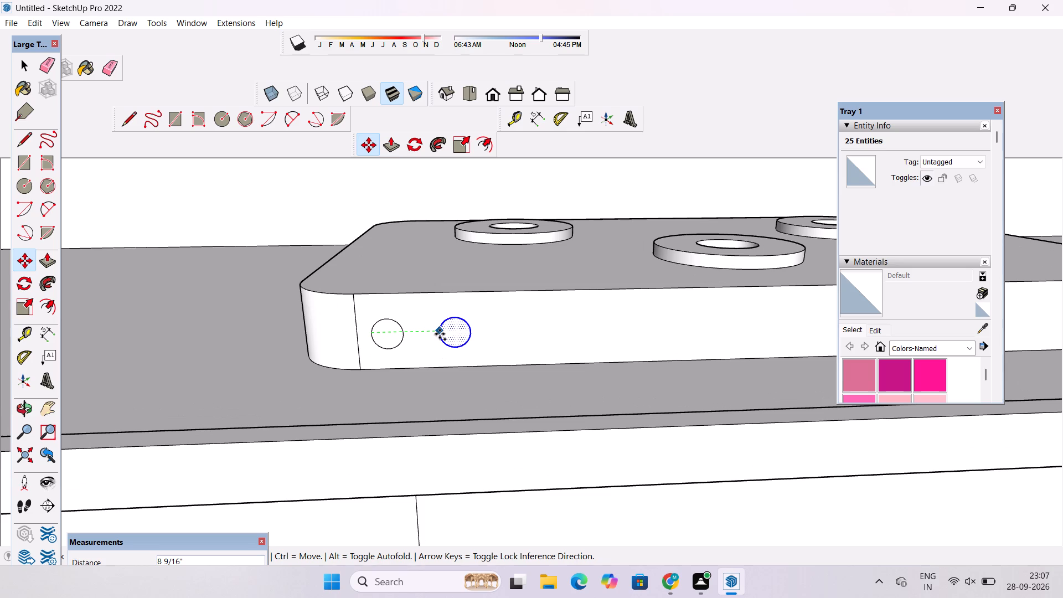
type("6\"")
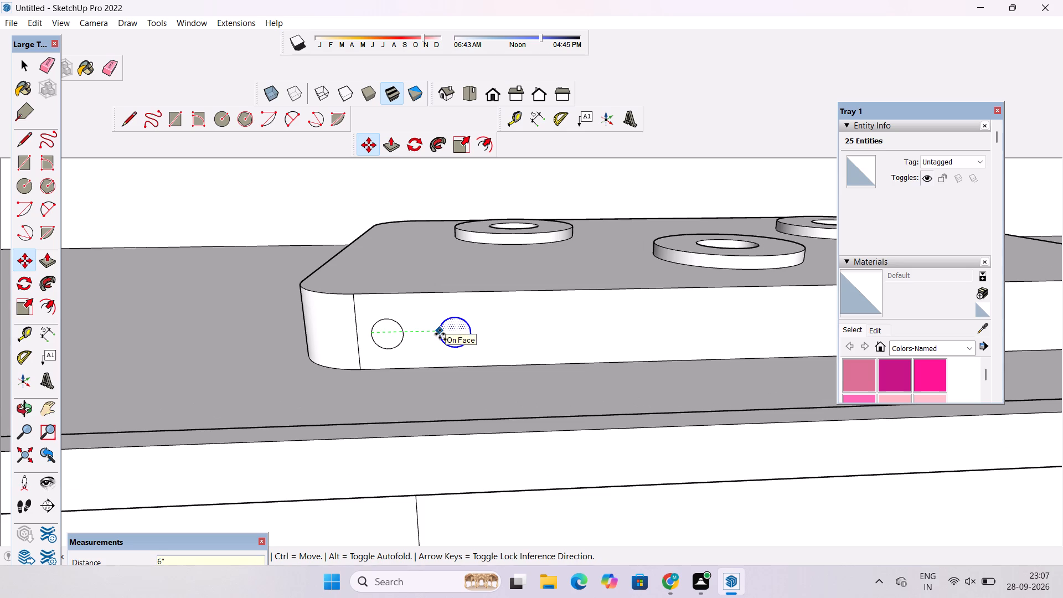
key("Return")
Copy the second front-face circle another 6" along the cooktop's front to make a row of three.
scroll(420, 344, "up", 3)
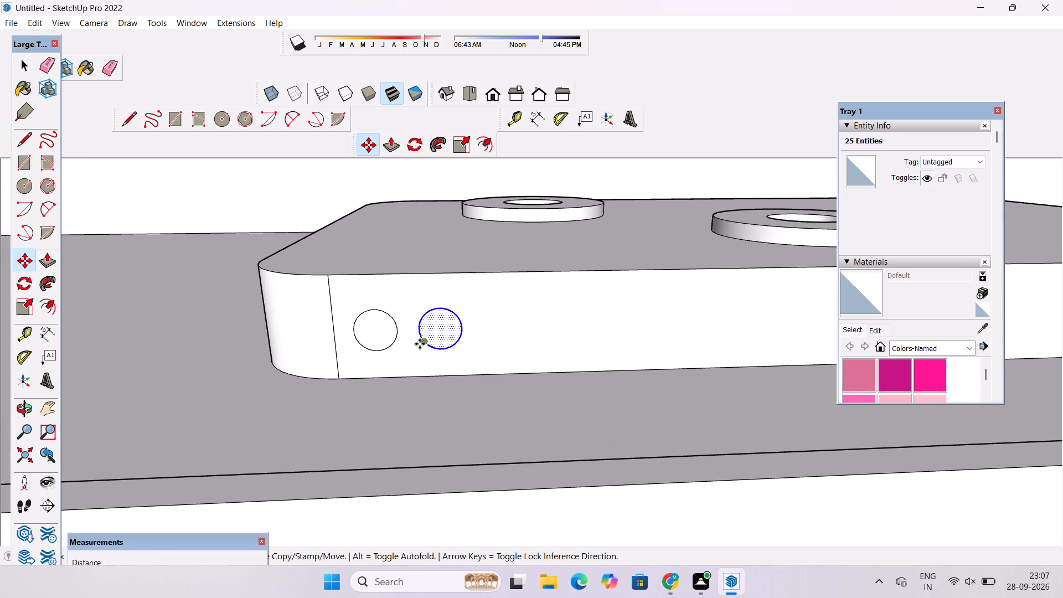
left_click(421, 327)
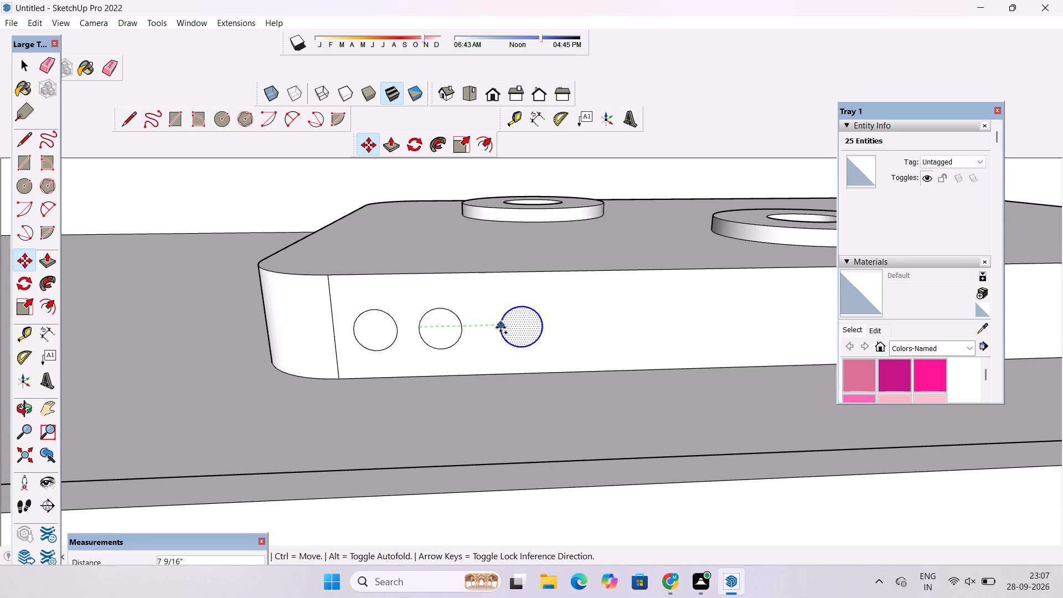
type("6\"")
key("Return")
key("space")
scroll(472, 310, "down", 7)
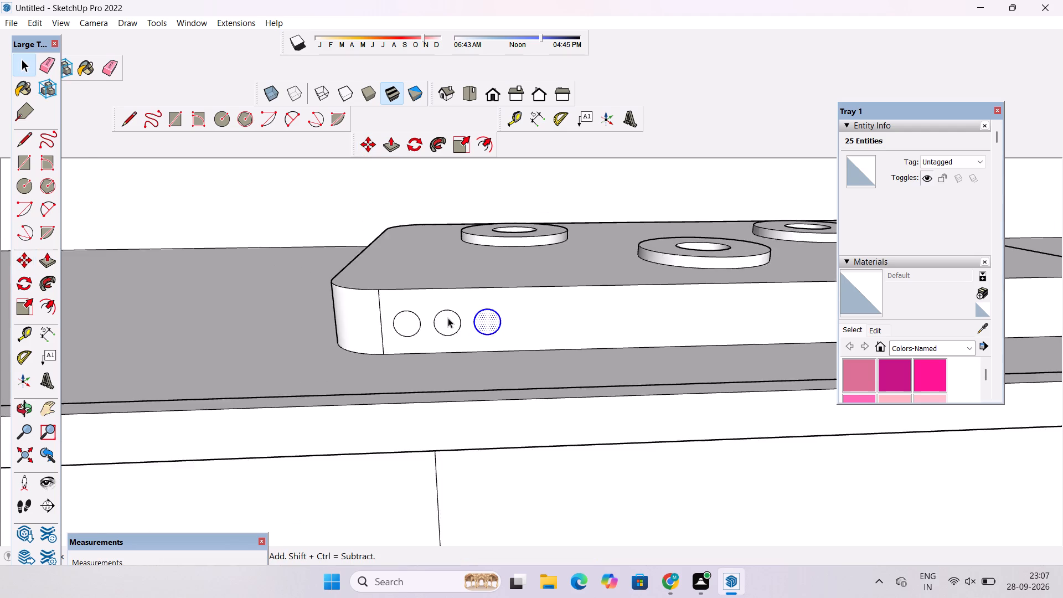
scroll(448, 318, "down", 14)
left_click(100, 298)
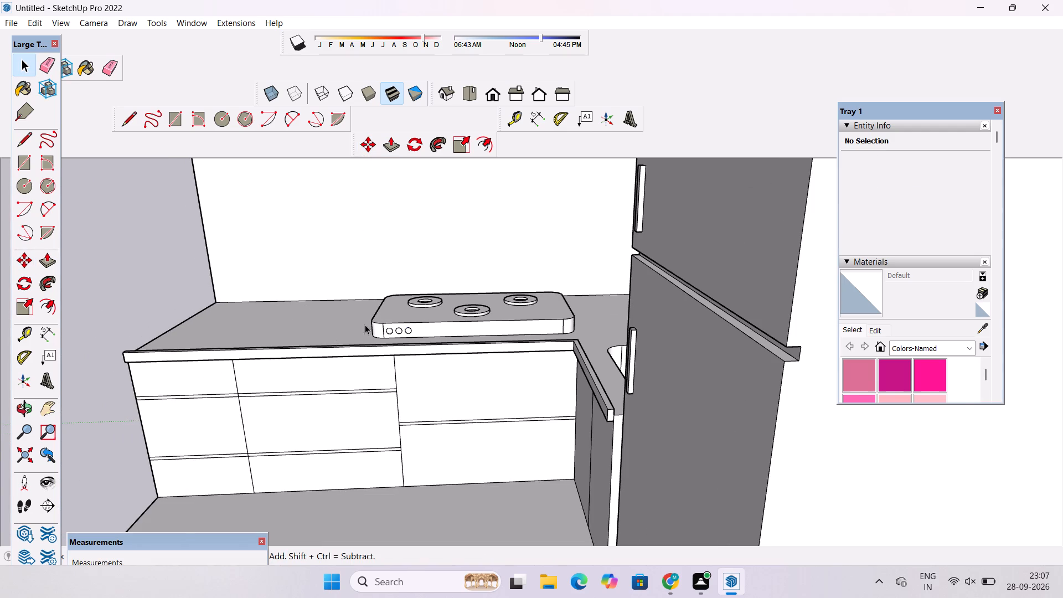
Set the front-face circle nearest the rounded corner to 60 segments.
scroll(375, 334, "up", 14)
scroll(354, 353, "down", 2)
scroll(311, 376, "up", 8)
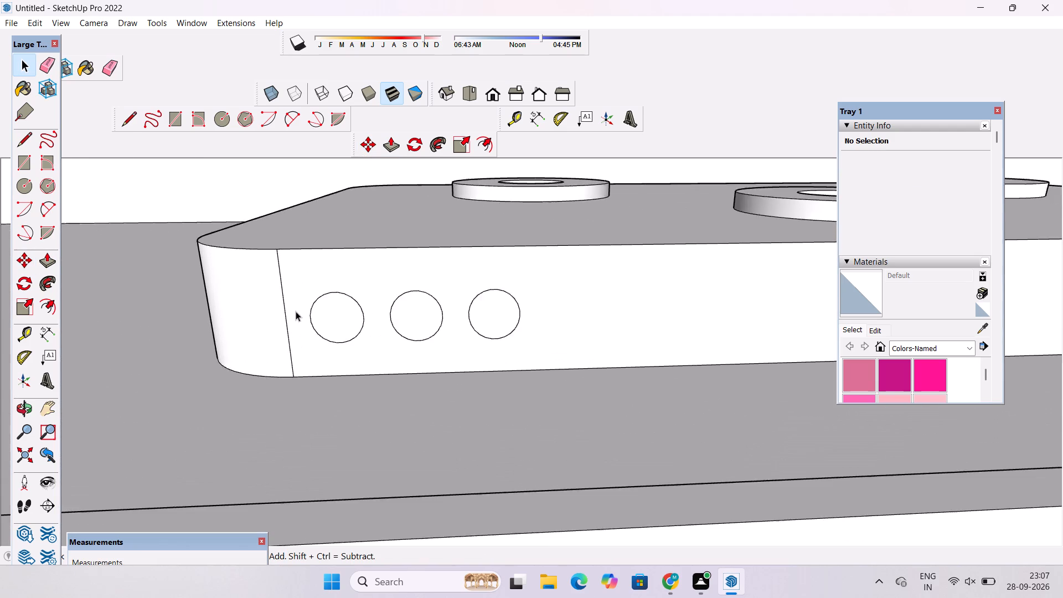
scroll(296, 311, "up", 7)
left_click(332, 287)
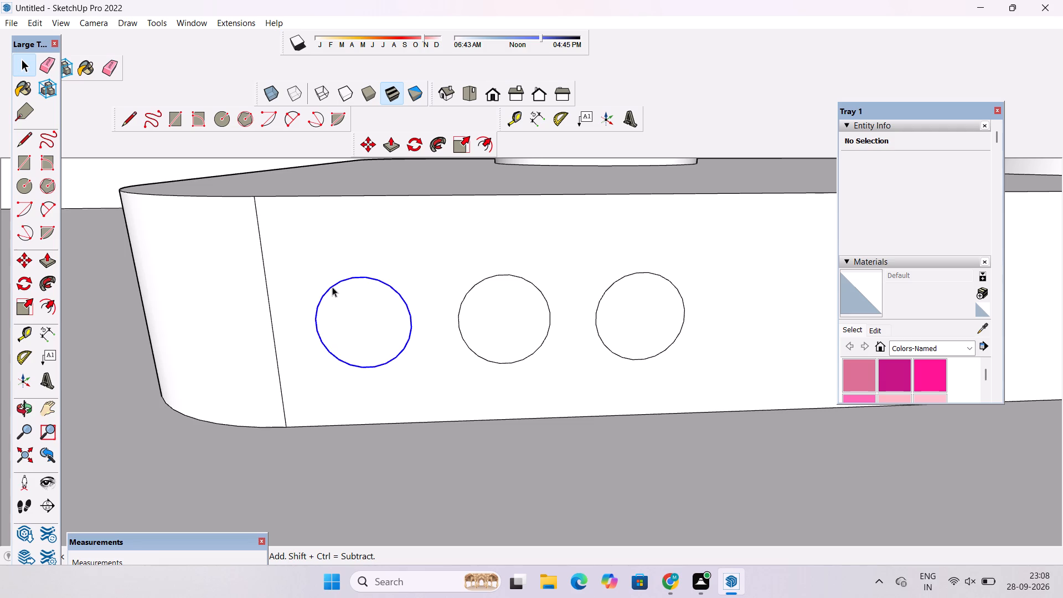
left_click(932, 193)
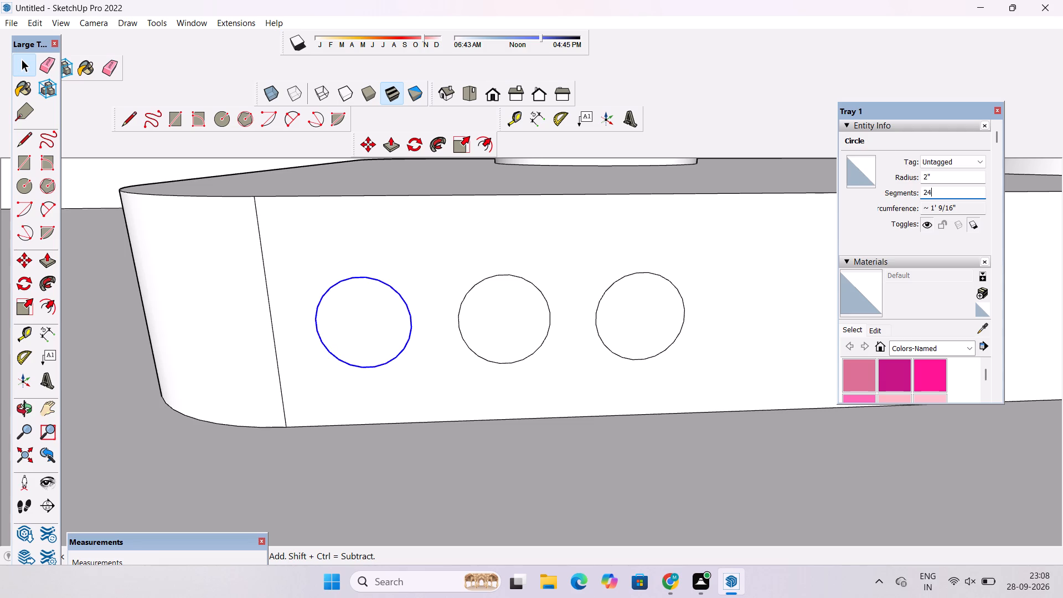
key("BackSpace")
key("BackSpace")
key("BackSpace")
key("BackSpace")
key("BackSpace")
key("BackSpace")
key("BackSpace")
type("60")
key("Return")
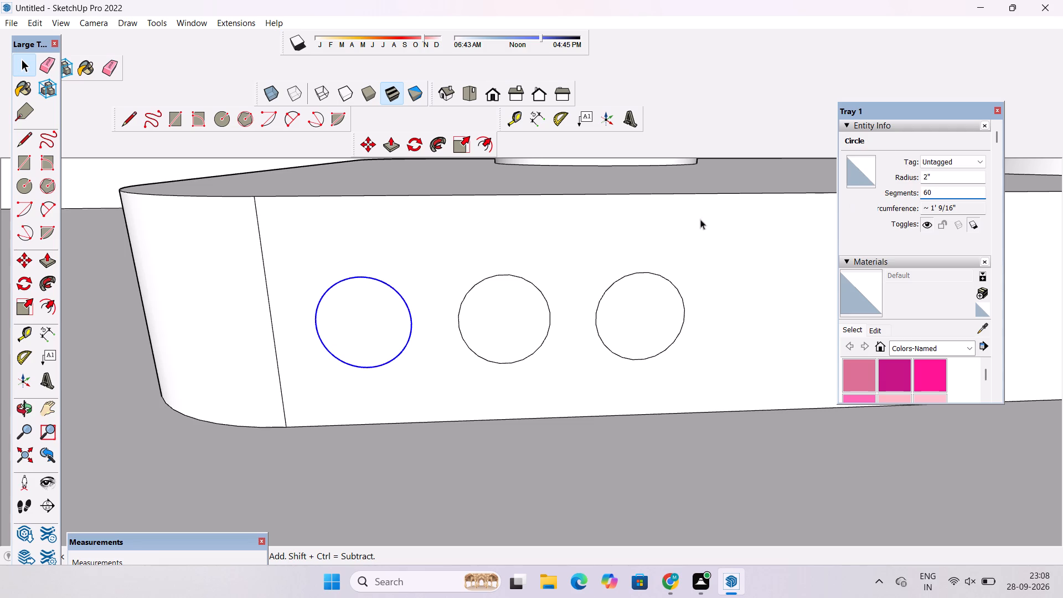
Set the middle circle on the cooktop's front face to 60 segments.
left_click(517, 276)
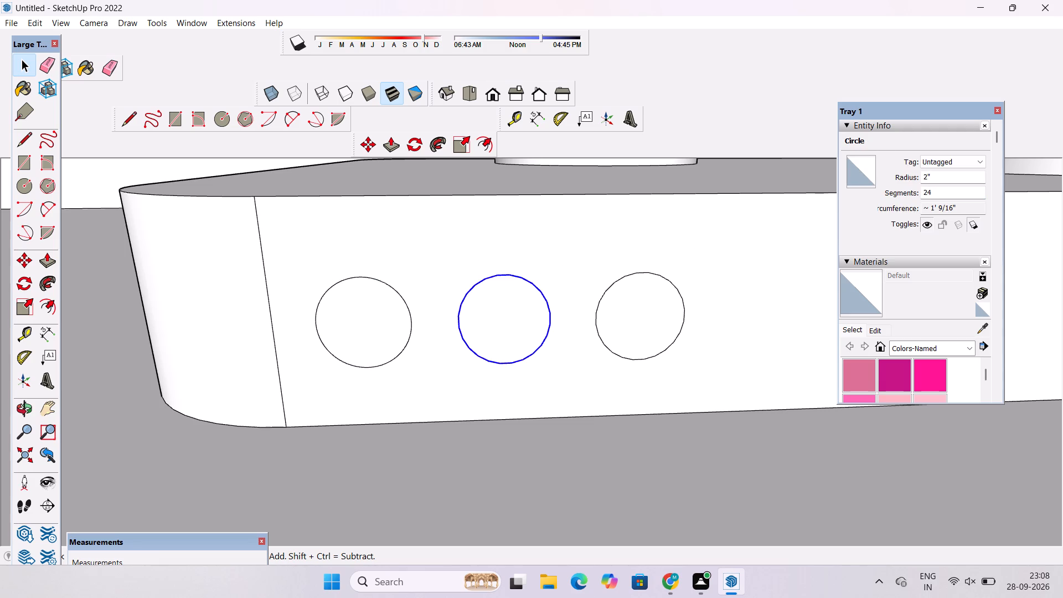
left_click(941, 193)
key("BackSpace")
key("BackSpace")
key("BackSpace")
key("BackSpace")
key("BackSpace")
key("BackSpace")
key("BackSpace")
key("BackSpace")
key("BackSpace")
type("60")
key("Return")
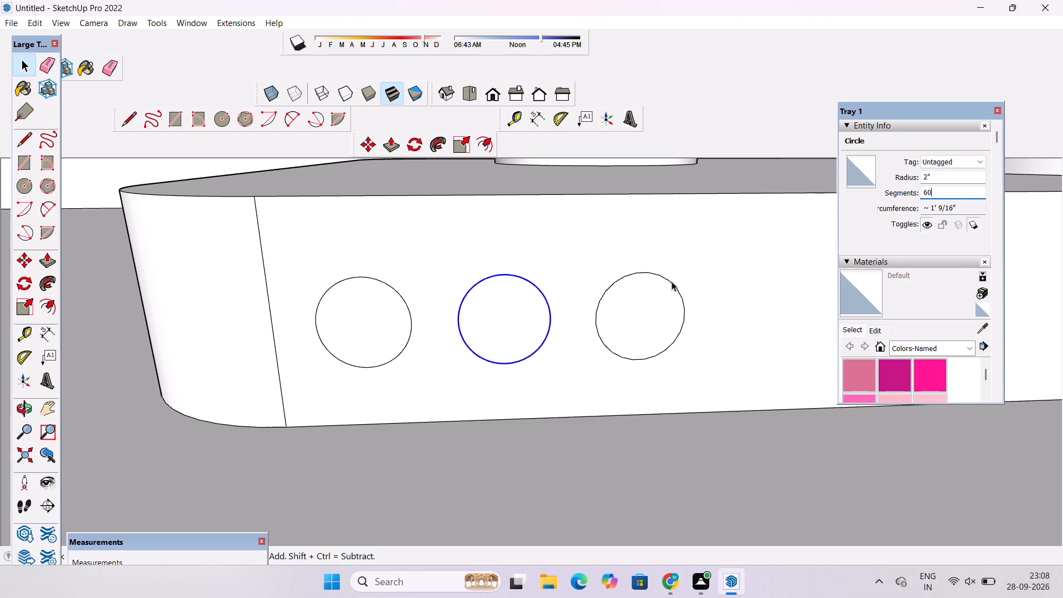
Set the front-face circle farthest from the rounded corner to 60 segments.
left_click(664, 276)
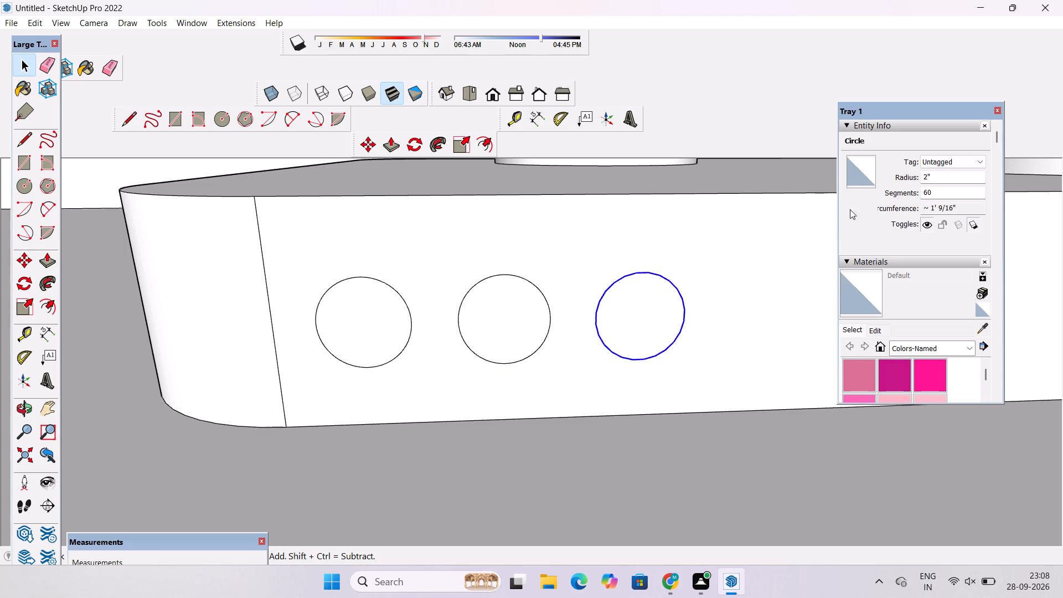
left_click(940, 190)
key("BackSpace")
key("BackSpace")
key("BackSpace")
type("60")
key("Return")
scroll(600, 254, "down", 15)
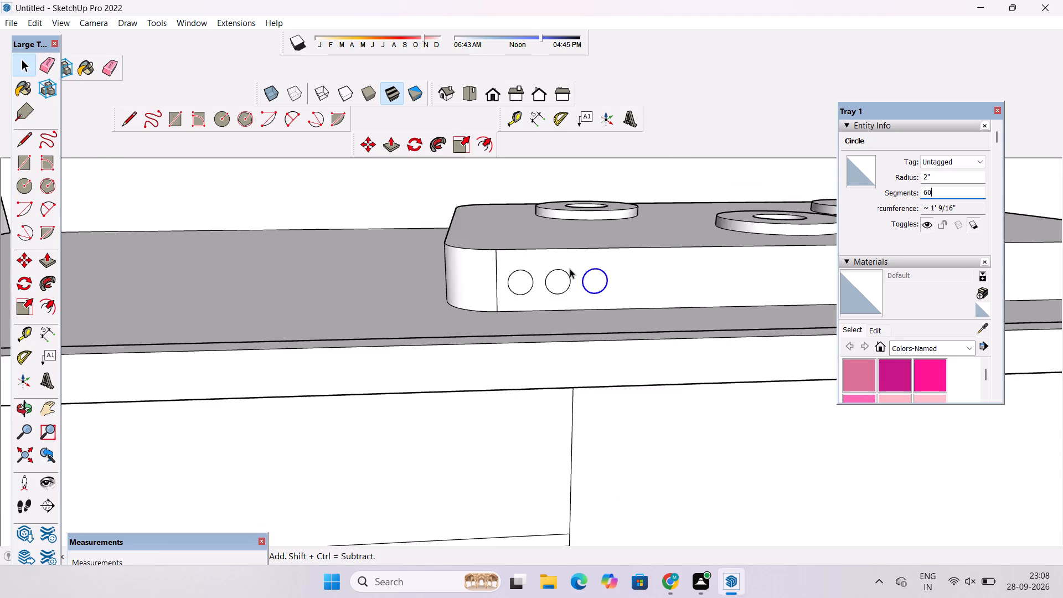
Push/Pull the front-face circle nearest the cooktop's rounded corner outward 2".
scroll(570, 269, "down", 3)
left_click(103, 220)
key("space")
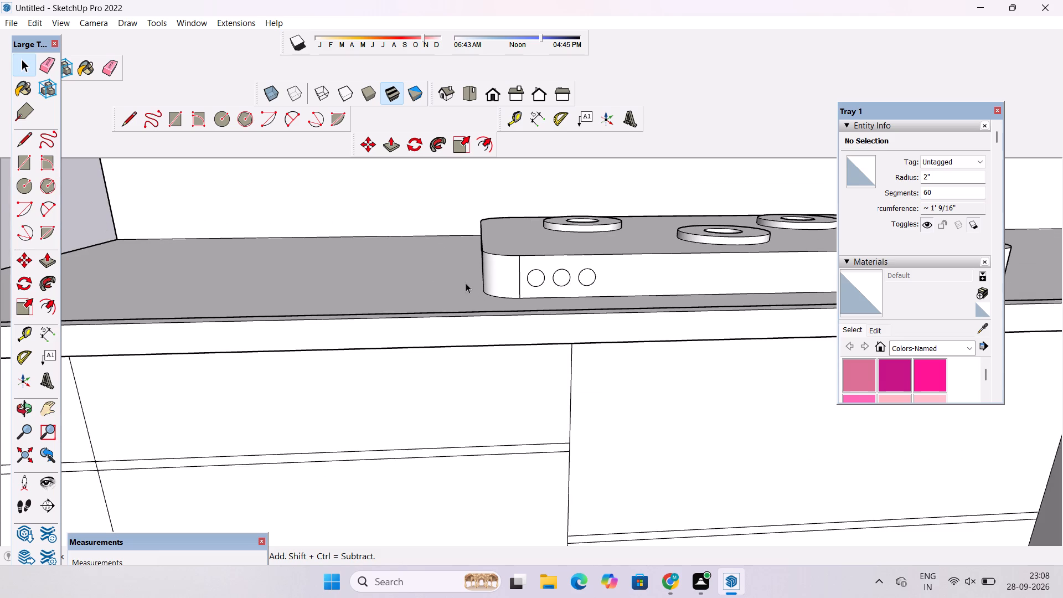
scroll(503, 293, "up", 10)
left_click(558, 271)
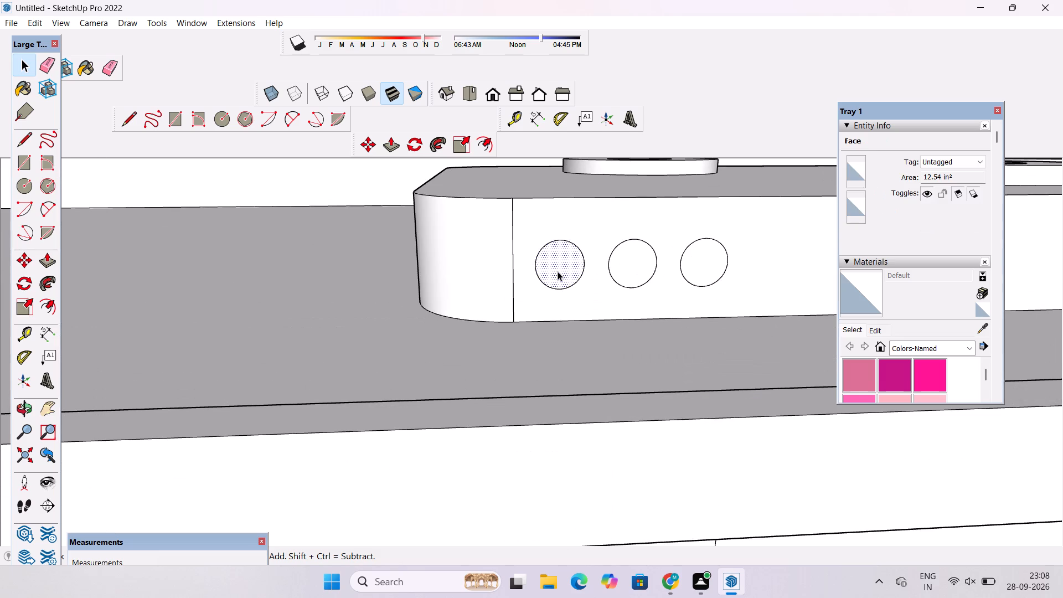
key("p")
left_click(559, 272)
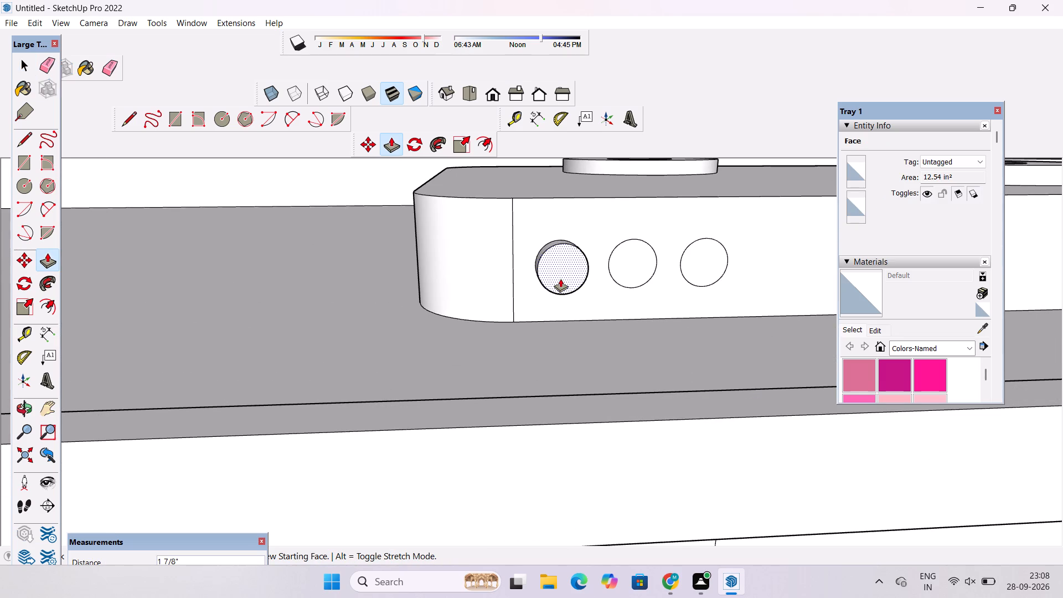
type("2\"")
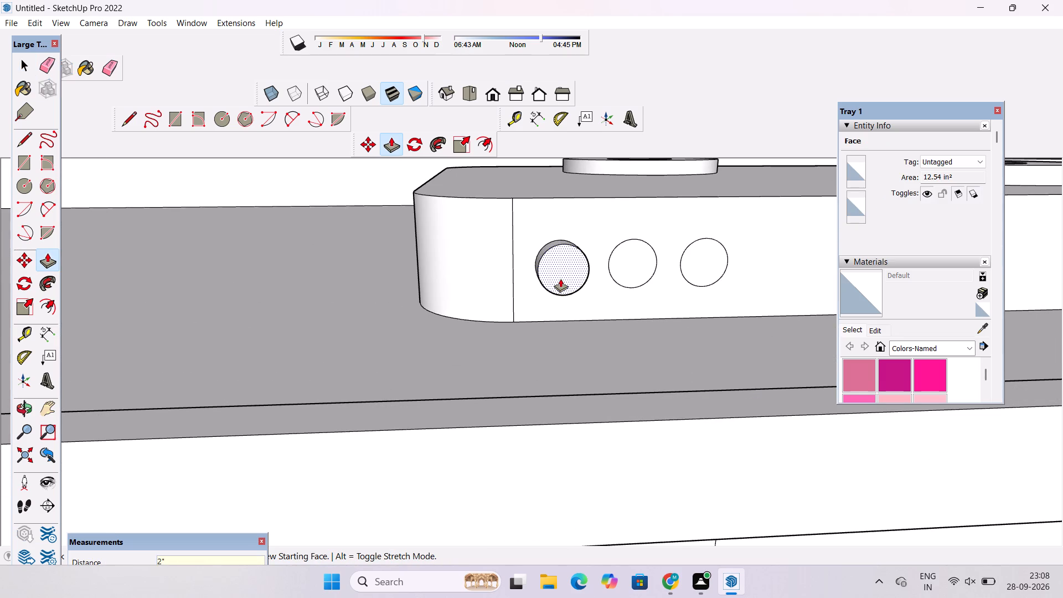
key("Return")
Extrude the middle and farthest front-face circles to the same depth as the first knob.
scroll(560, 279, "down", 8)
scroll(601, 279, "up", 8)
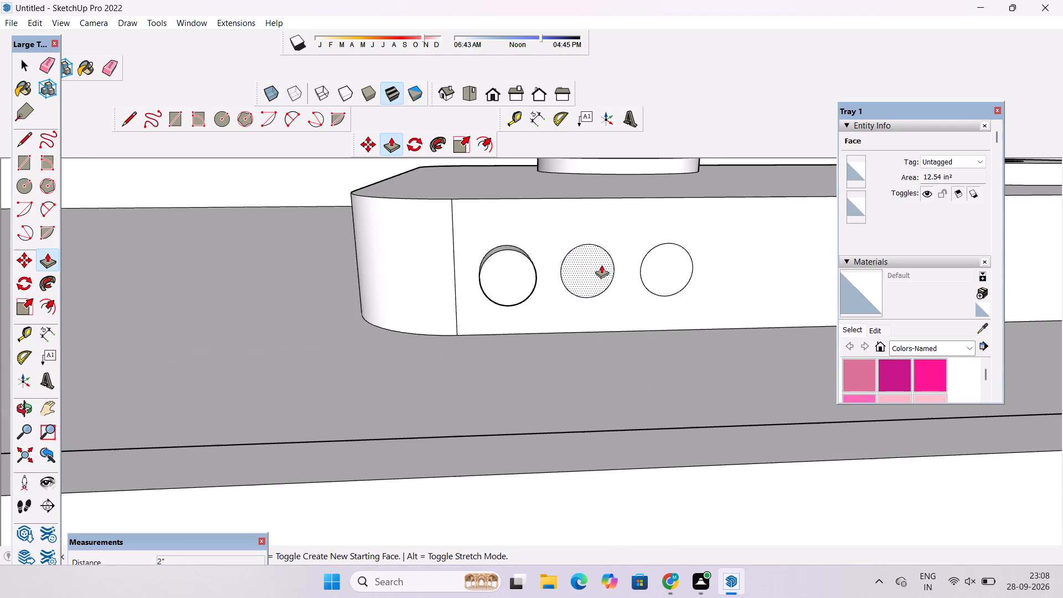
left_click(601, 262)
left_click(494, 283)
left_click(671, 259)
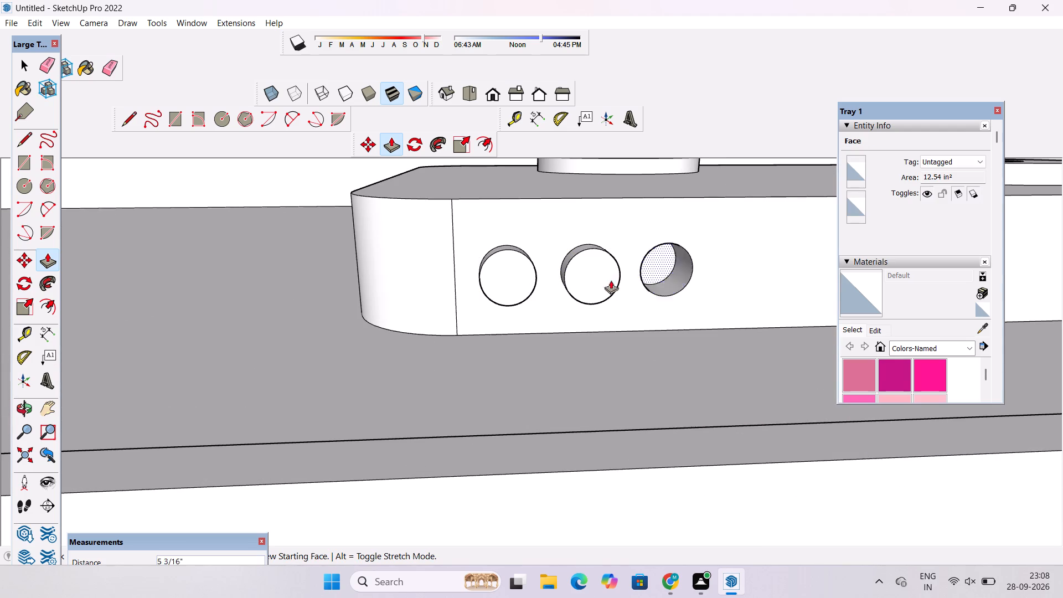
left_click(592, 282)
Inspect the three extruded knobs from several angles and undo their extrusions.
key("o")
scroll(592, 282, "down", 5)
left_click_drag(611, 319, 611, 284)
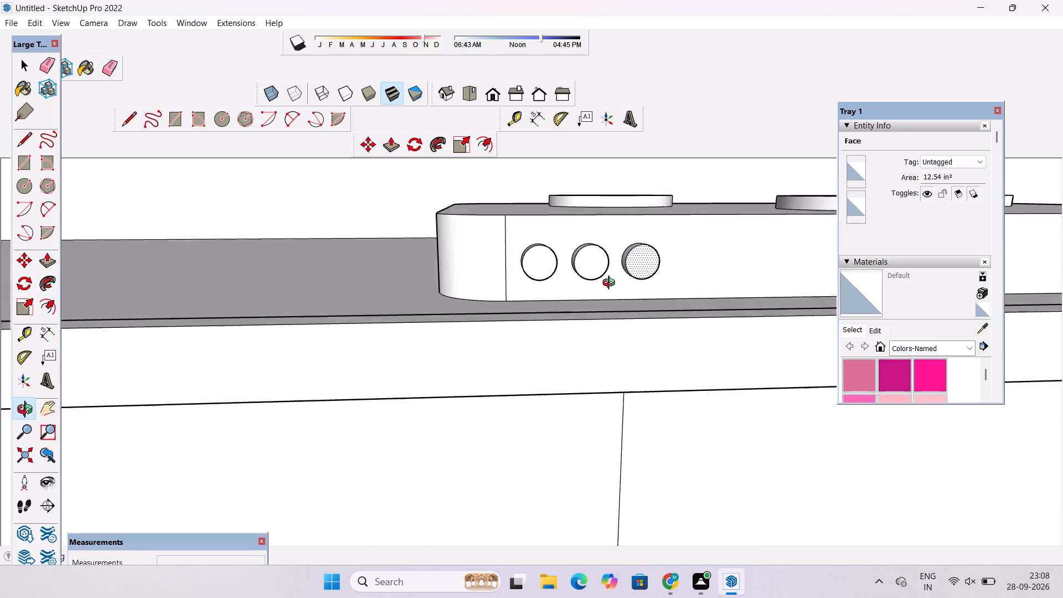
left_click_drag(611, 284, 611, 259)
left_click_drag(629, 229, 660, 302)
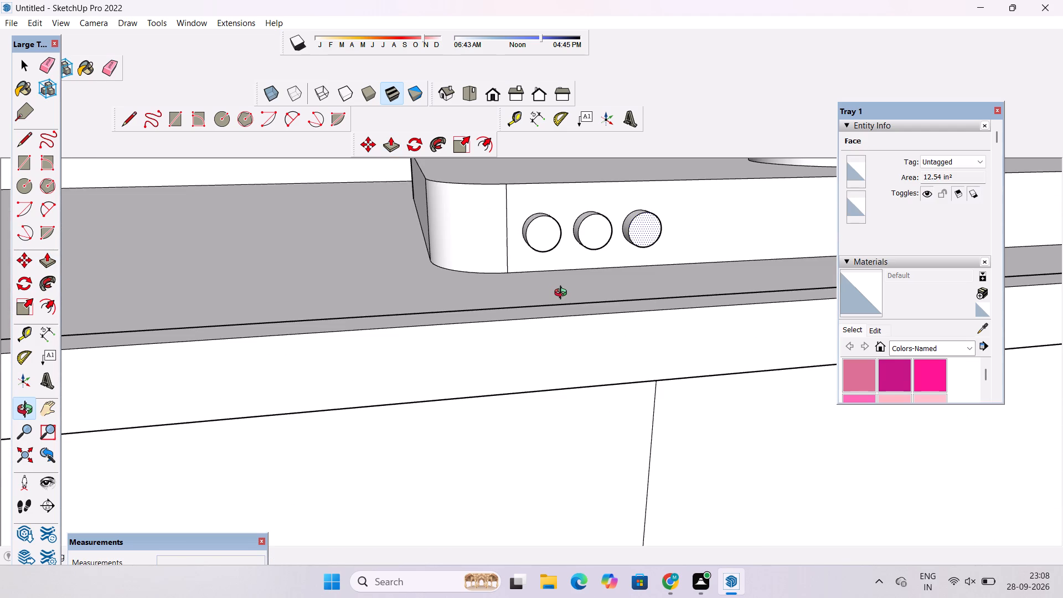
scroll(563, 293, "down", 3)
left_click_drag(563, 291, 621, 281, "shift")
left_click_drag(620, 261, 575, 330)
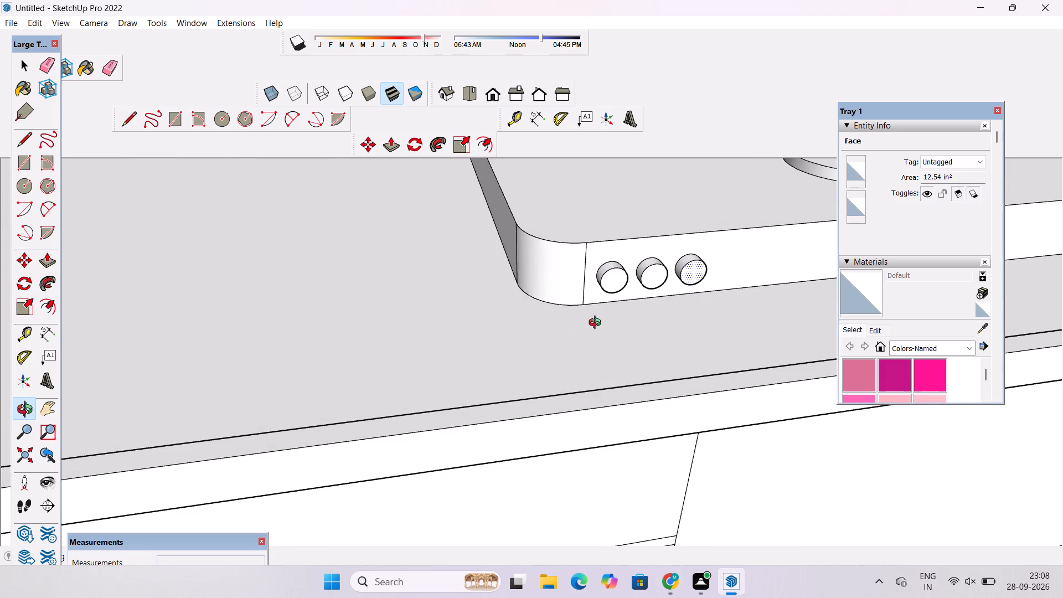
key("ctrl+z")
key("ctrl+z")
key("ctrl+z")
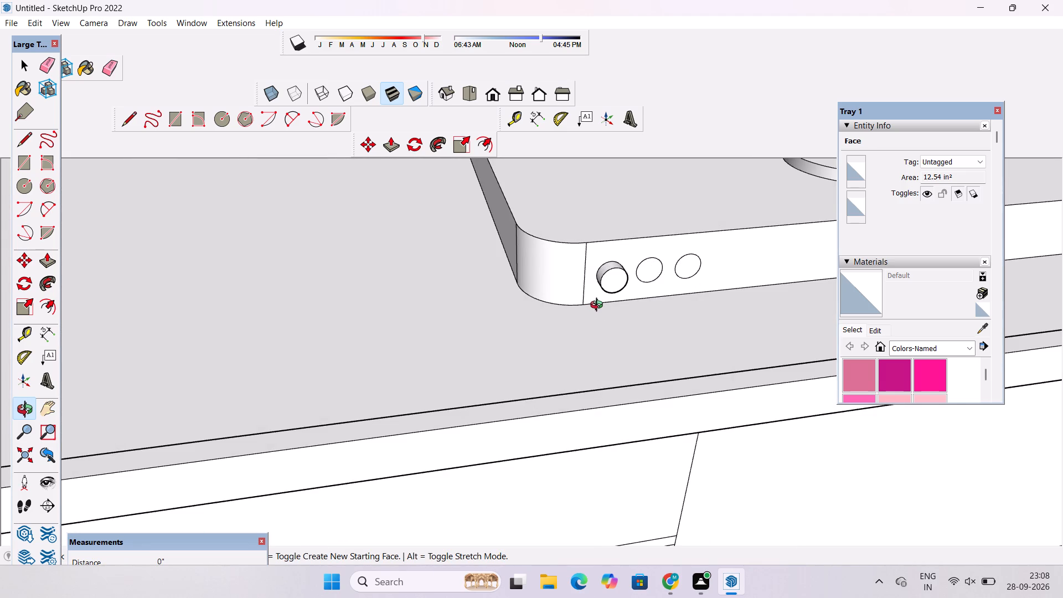
Push/Pull the front-face circle nearest the cooktop's rounded corner outward 1".
left_click_drag(623, 294, 563, 302, "shift")
left_click_drag(569, 318, 565, 297)
left_click_drag(565, 291, 488, 298, "shift")
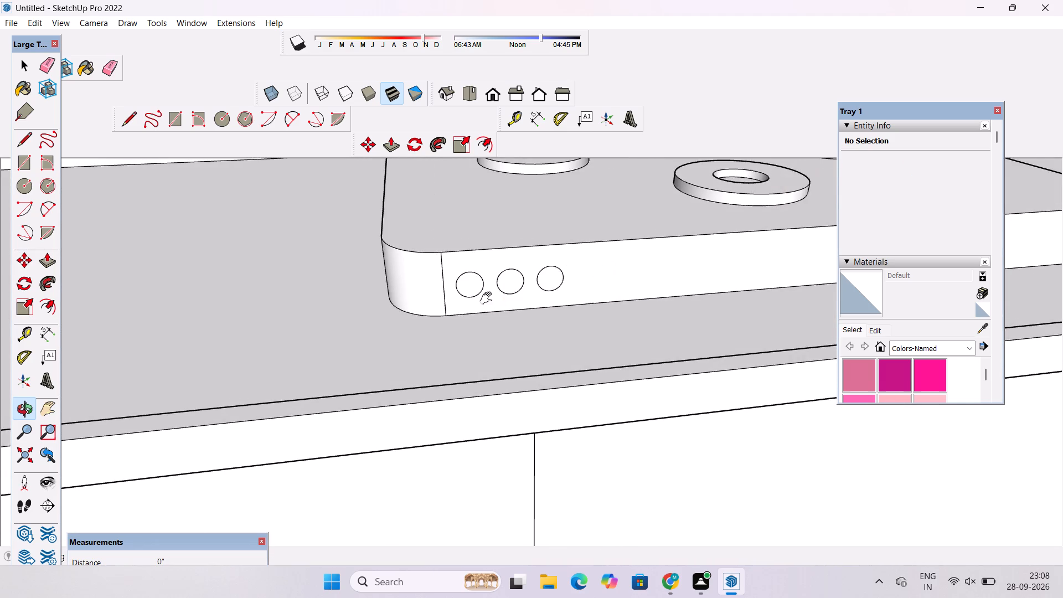
left_click_drag(556, 318, 505, 292)
left_click_drag(475, 297, 471, 310, "shift")
left_click_drag(446, 314, 457, 318)
left_click_drag(451, 317, 514, 328)
scroll(513, 328, "up", 3)
left_click(512, 328, "shift")
key("p")
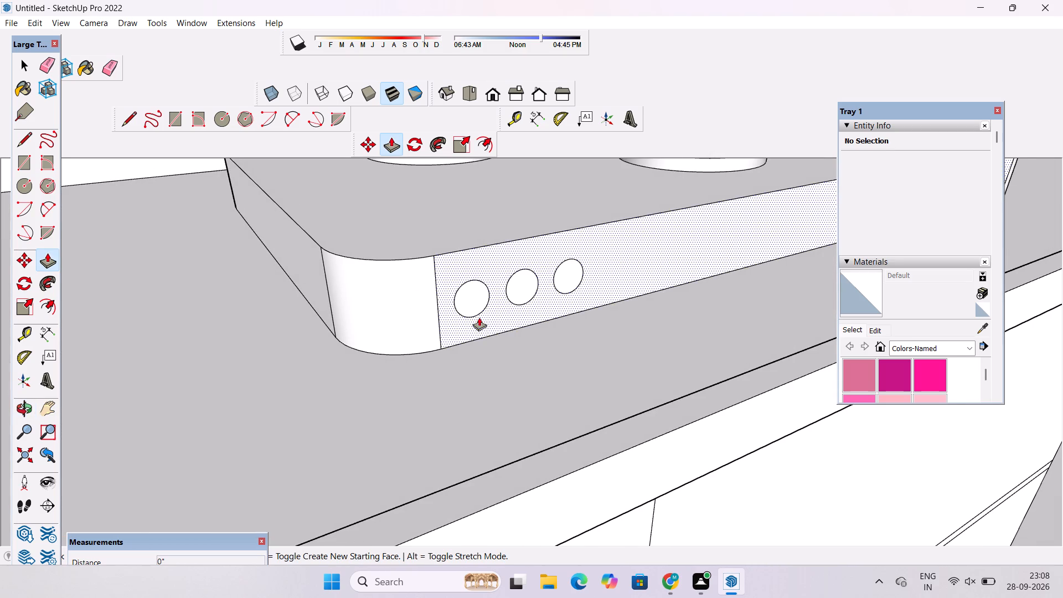
left_click(471, 305)
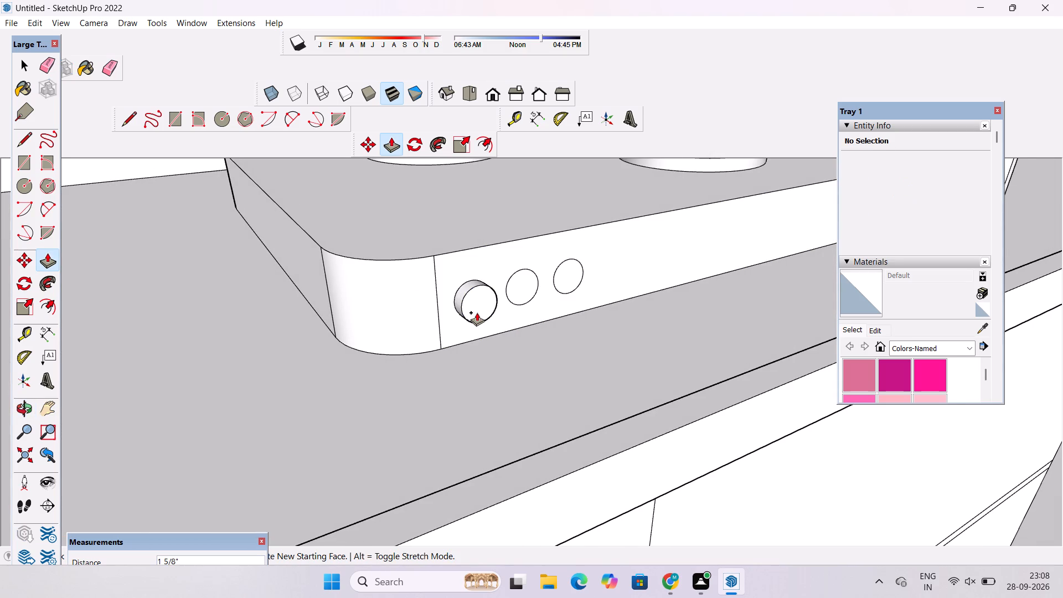
type("1\"")
key("Return")
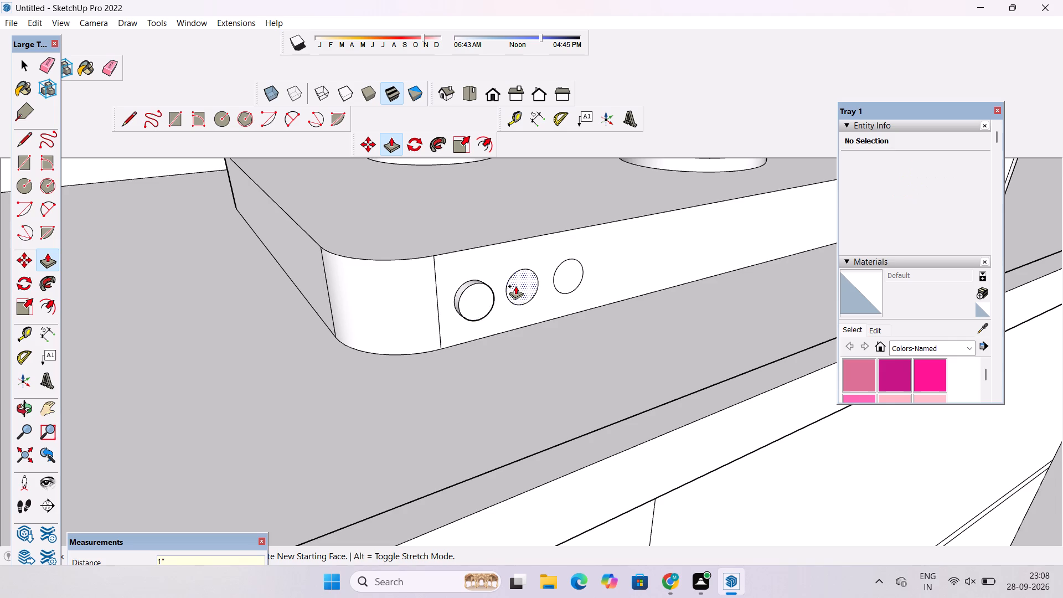
Extrude the middle and farthest front-face circles to match the first knob's depth.
left_click(515, 286)
left_click(482, 302)
left_click(567, 279)
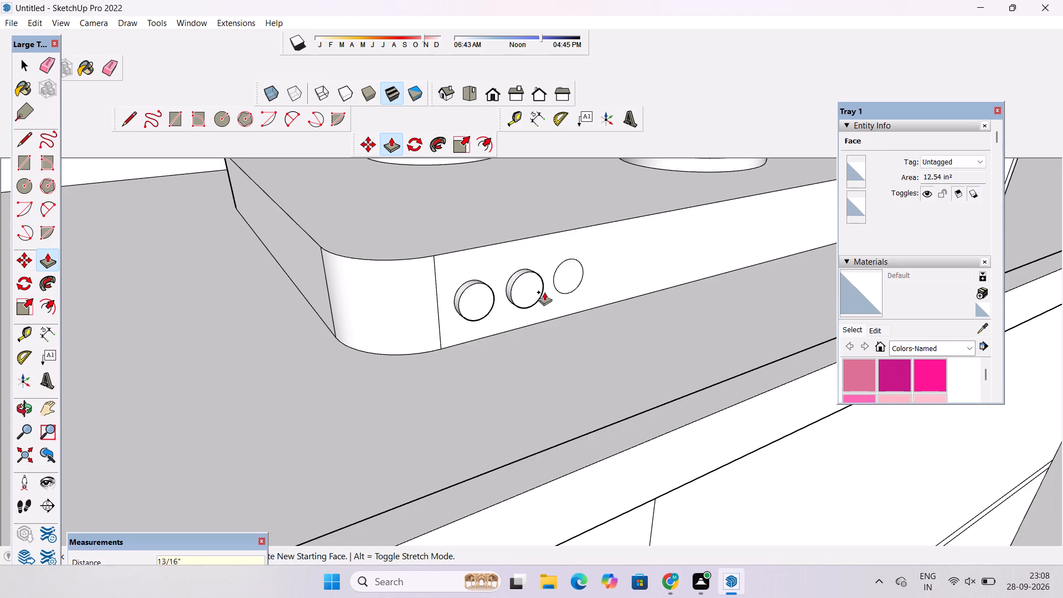
left_click(526, 295)
key("o")
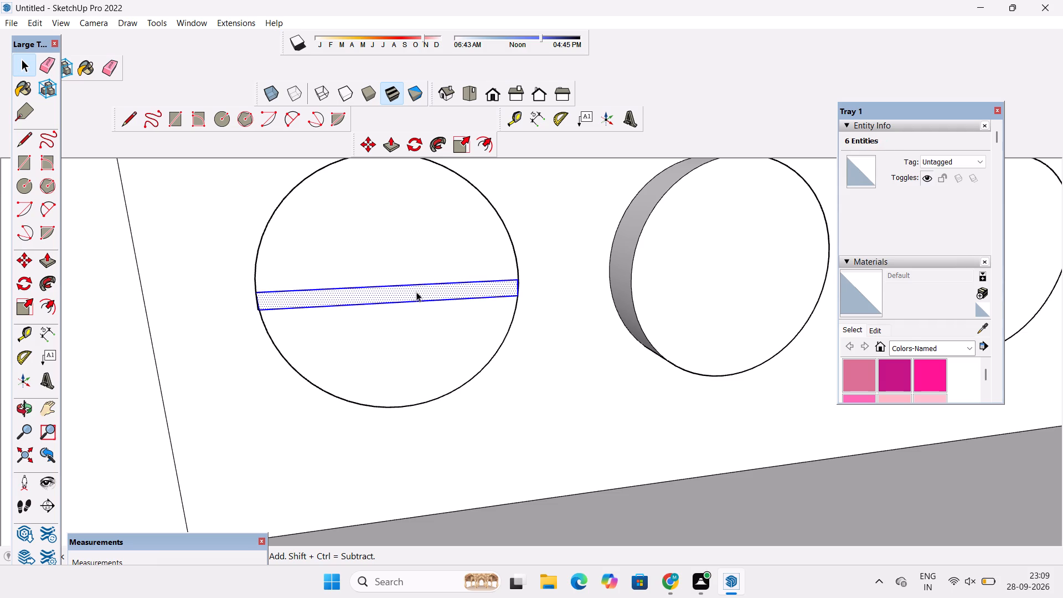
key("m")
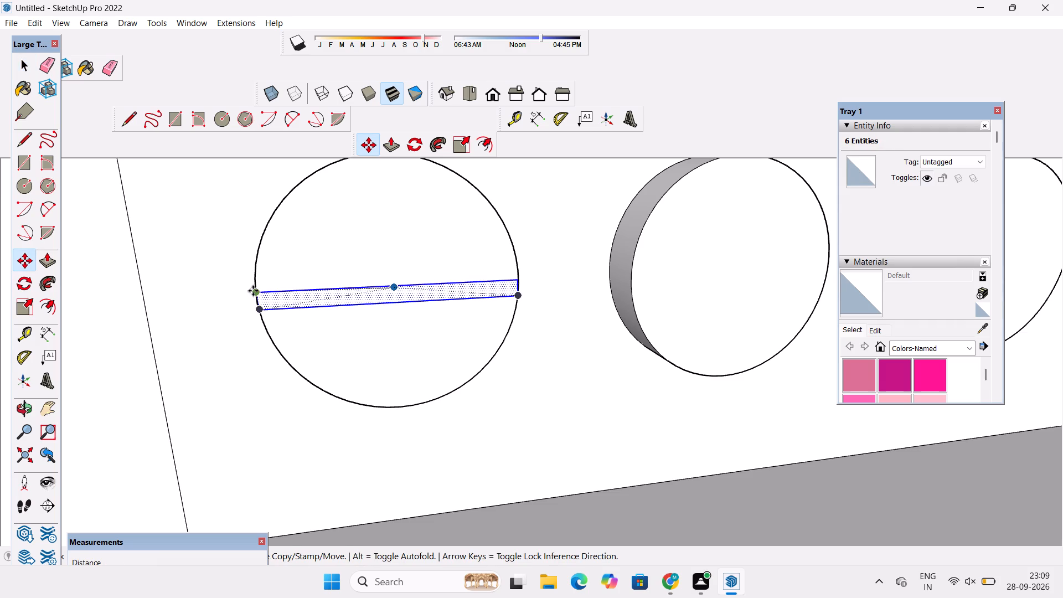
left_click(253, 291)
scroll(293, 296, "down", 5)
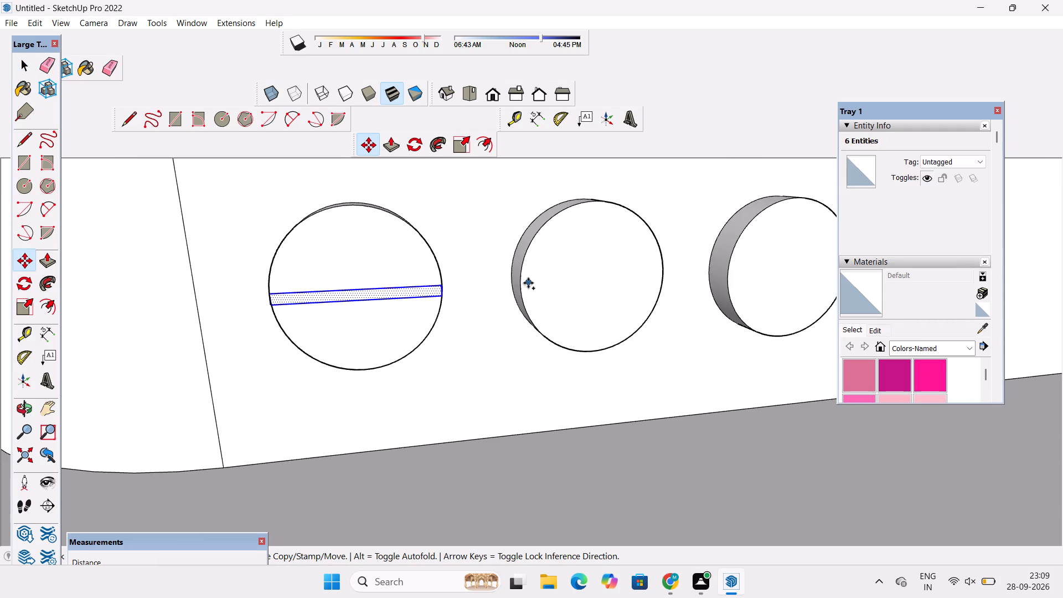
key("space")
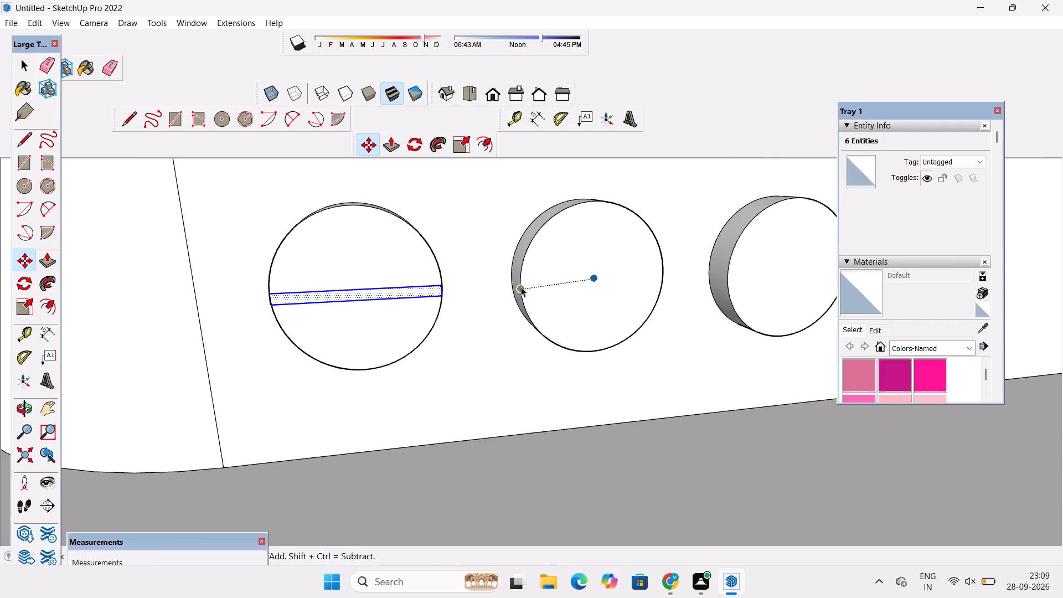
Copy the narrow strip on the first knob's face 6" across onto the middle knob, starting from its upper corner.
key("m")
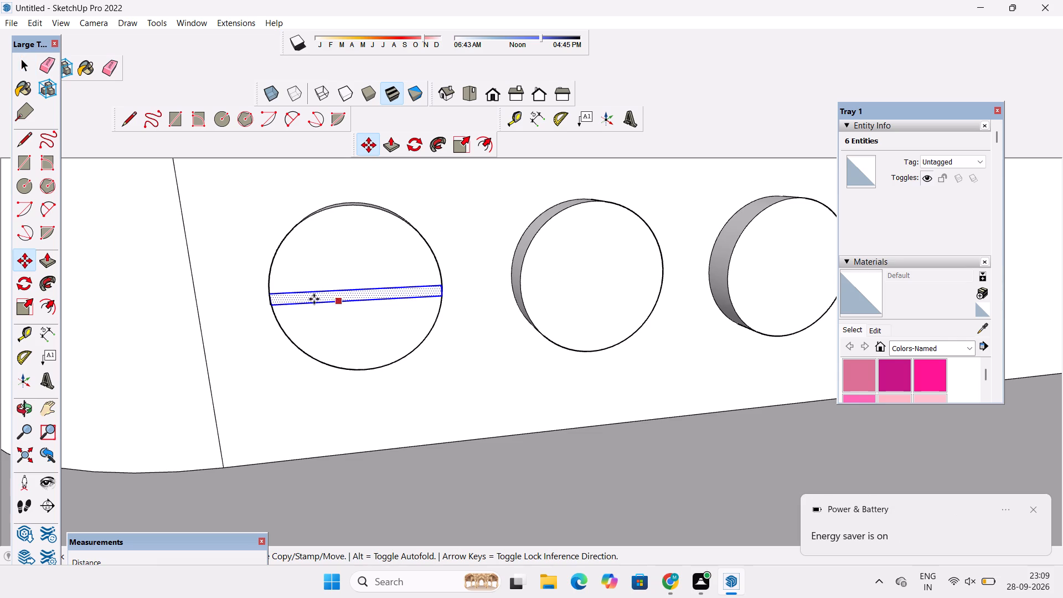
scroll(263, 306, "up", 7)
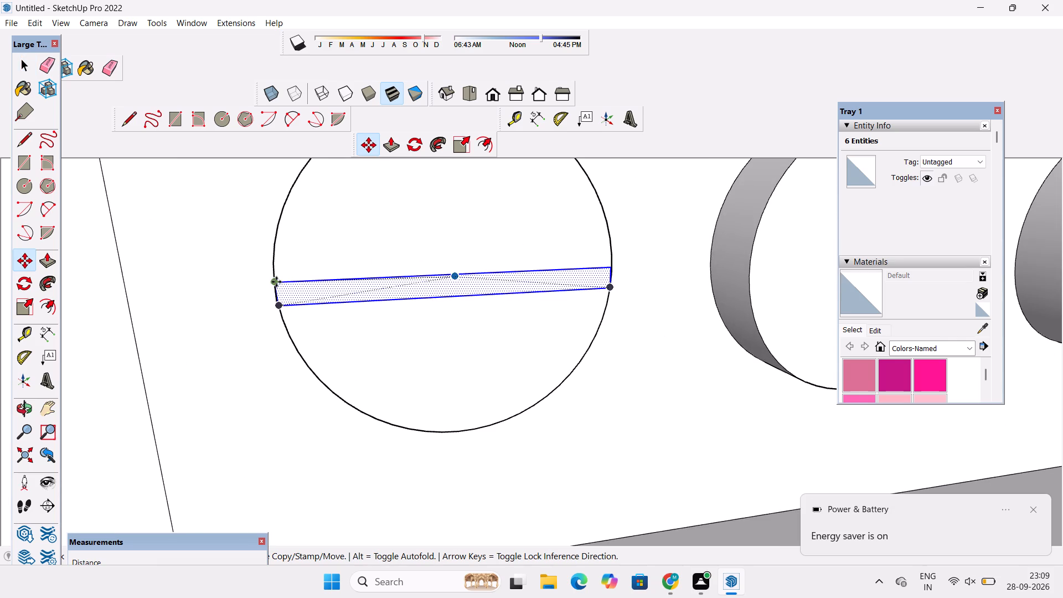
scroll(276, 282, "up", 9)
left_click(271, 285)
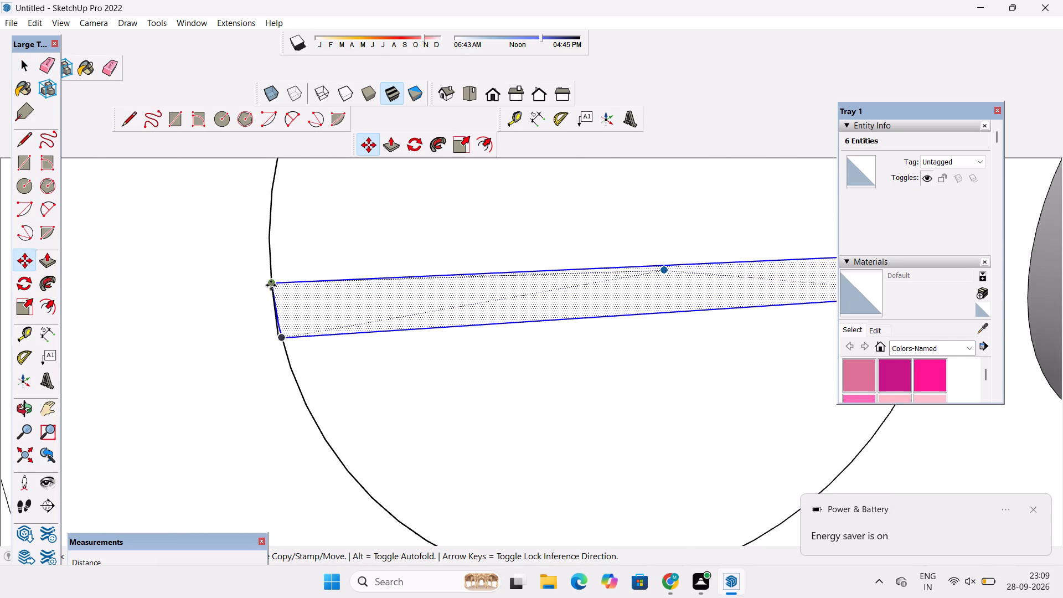
scroll(328, 277, "down", 20)
scroll(328, 277, "down", 2)
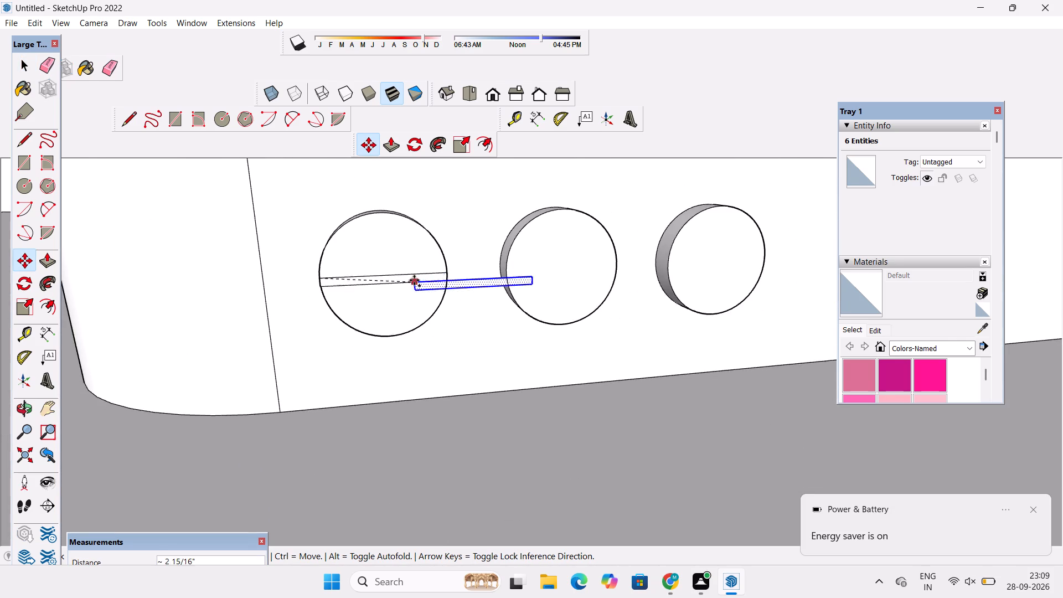
scroll(467, 280, "up", 2)
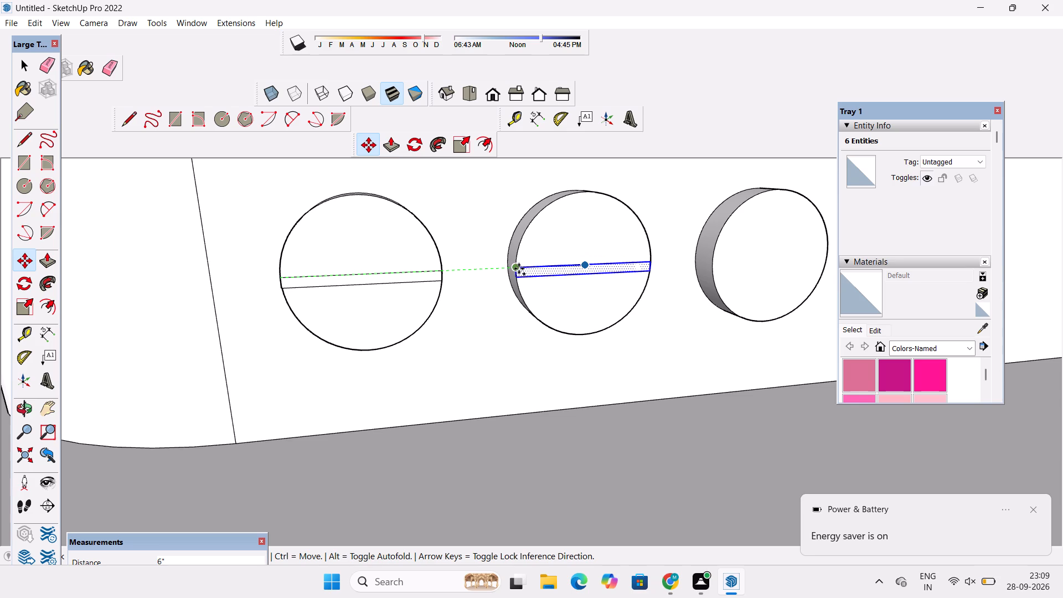
left_click(519, 269)
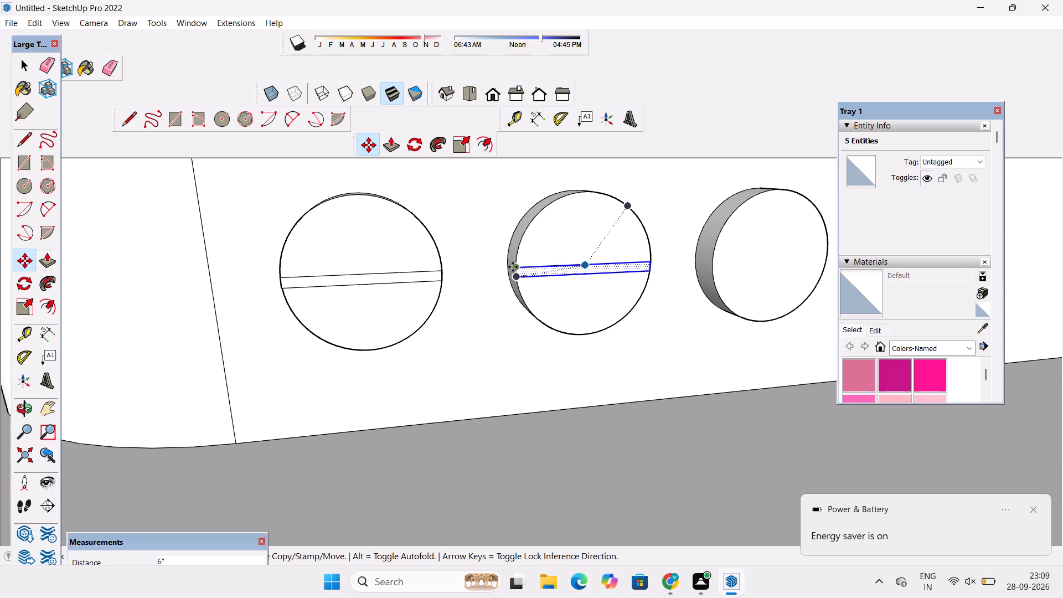
Copy the middle knob's strip another 6" onto the face of the knob farthest from the rounded corner.
left_click(516, 266)
scroll(540, 264, "down", 5)
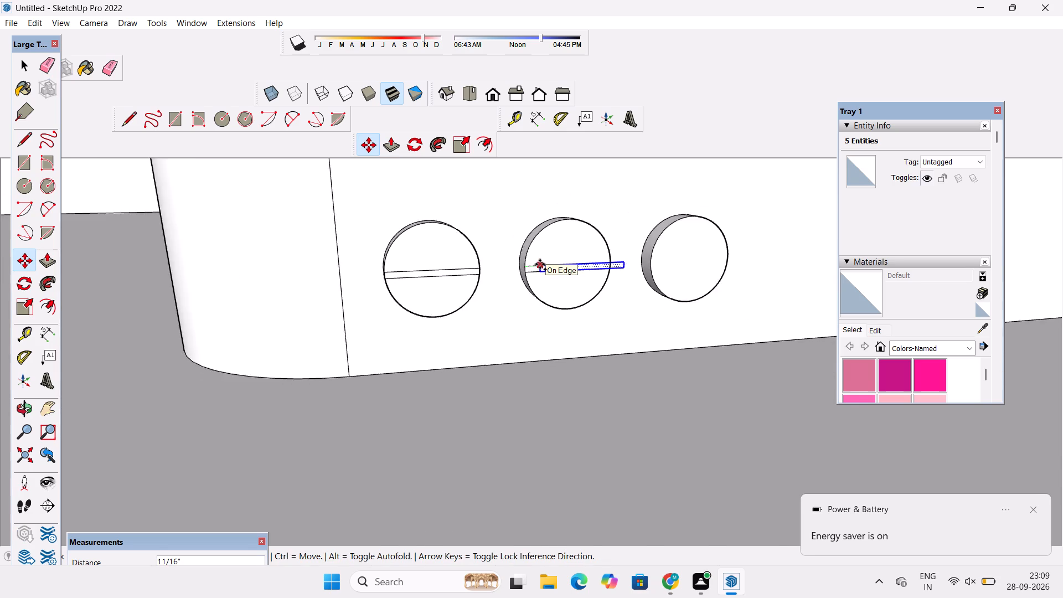
scroll(540, 264, "down", 4)
scroll(577, 264, "up", 5)
left_click(651, 262)
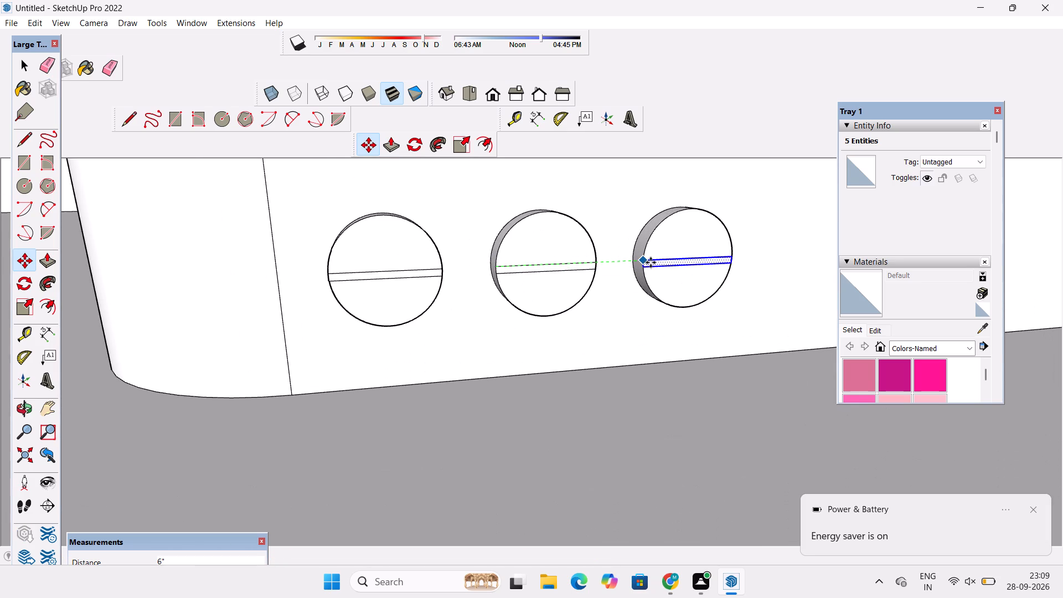
key("space")
Examine the three knobs and their face strips from the front and from both sides.
type("io")
left_click_drag(662, 323, 607, 275)
scroll(532, 261, "down", 2)
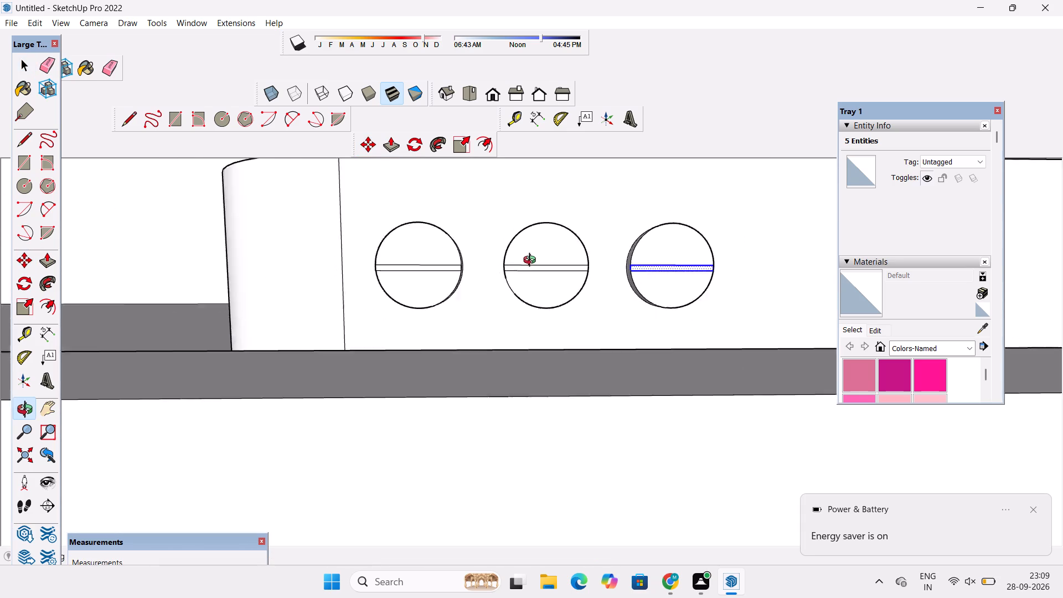
scroll(532, 261, "down", 4)
scroll(650, 269, "up", 16)
left_click_drag(650, 266, 570, 271)
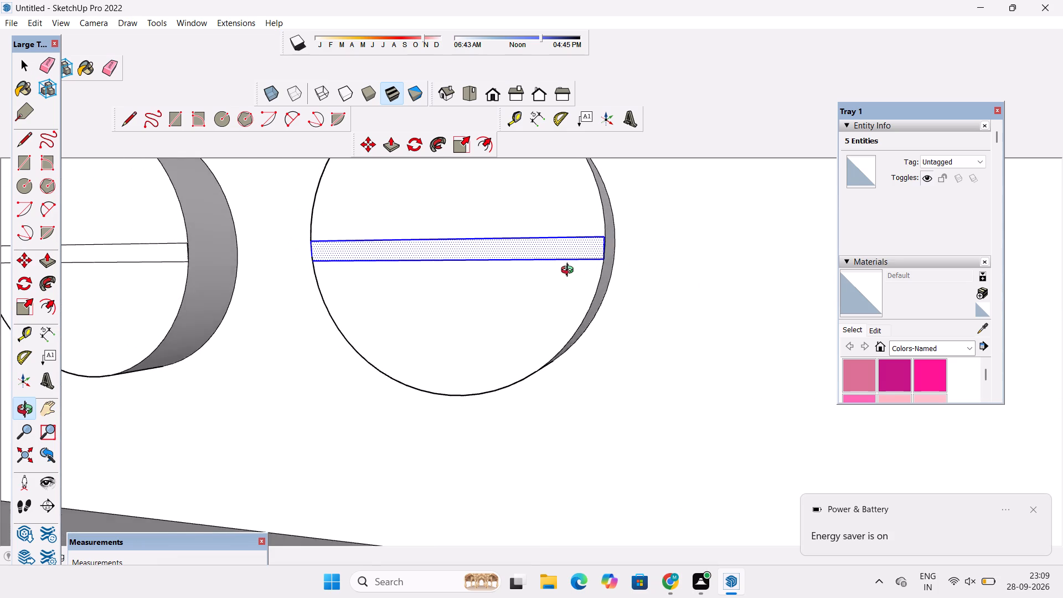
left_click_drag(570, 271, 576, 271)
scroll(566, 269, "down", 20)
scroll(566, 269, "down", 3)
left_click_drag(541, 271, 578, 238, "shift")
left_click_drag(577, 245, 602, 300)
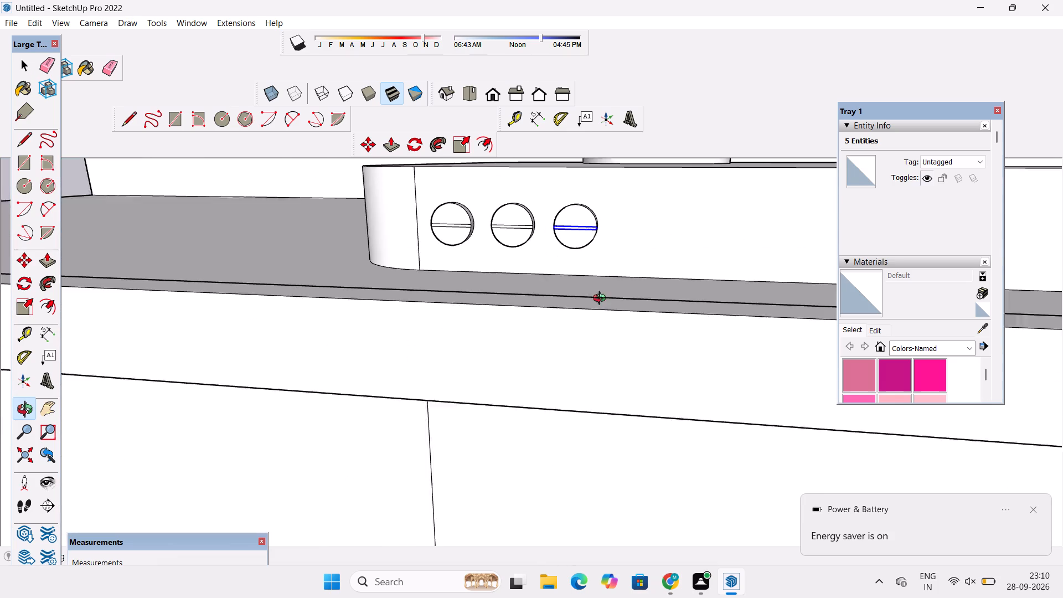
left_click_drag(602, 300, 605, 303)
left_click_drag(425, 271, 639, 282)
scroll(439, 248, "up", 5)
left_click_drag(439, 248, 487, 276, "shift")
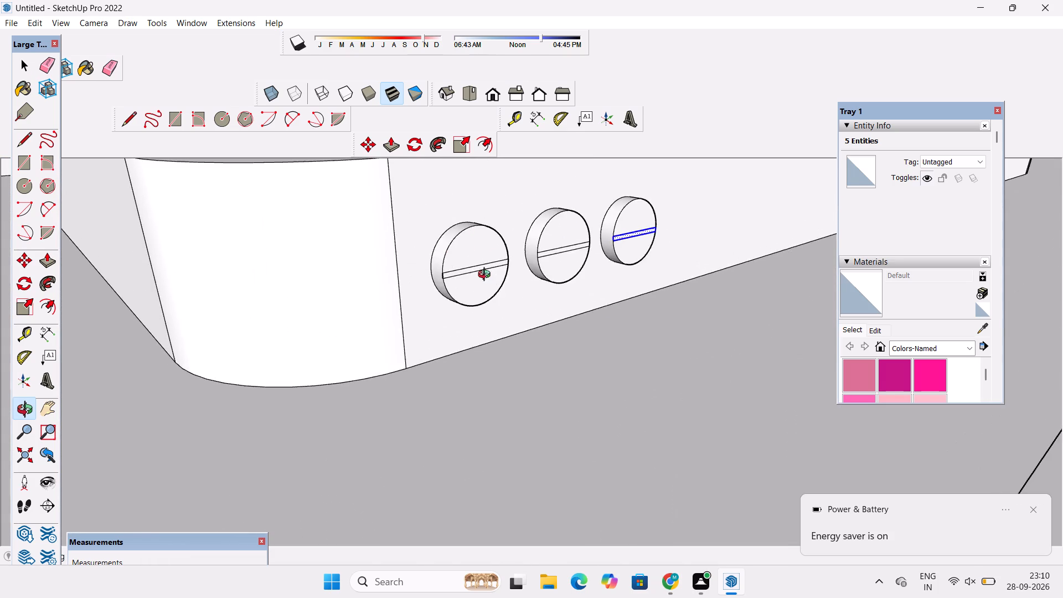
scroll(476, 275, "up", 9)
left_click_drag(476, 275, 543, 276)
left_click_drag(543, 276, 451, 287, "shift")
left_click_drag(451, 287, 504, 294)
left_click_drag(504, 294, 474, 294, "shift")
scroll(459, 294, "down", 6)
left_click_drag(459, 294, 436, 295, "shift")
Push/Pull the strip on the knob nearest the rounded corner outward 1.5" to form a raised grip.
key("space")
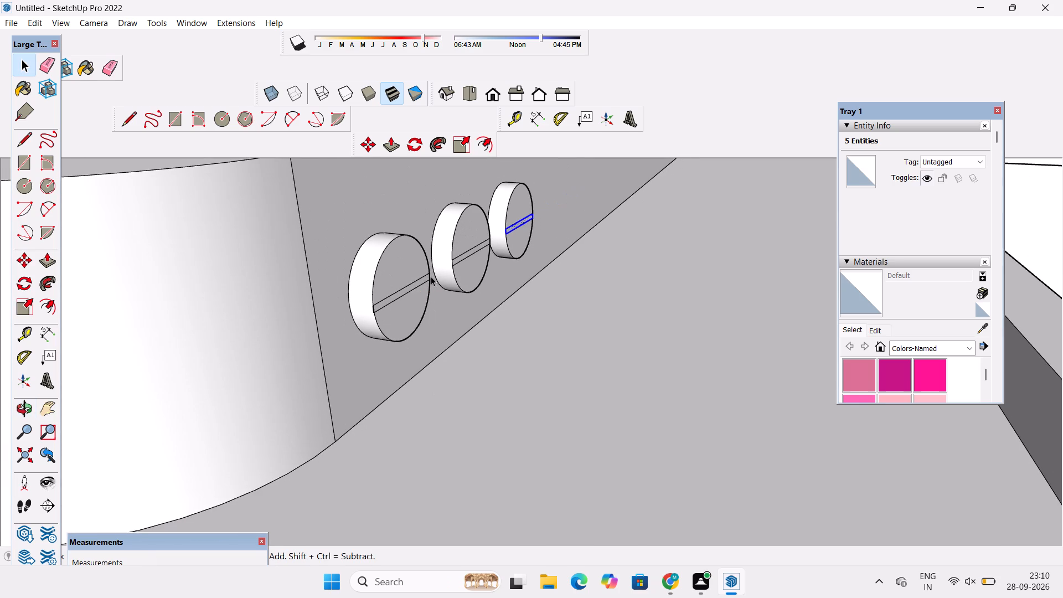
scroll(425, 302, "up", 7)
left_click(395, 276)
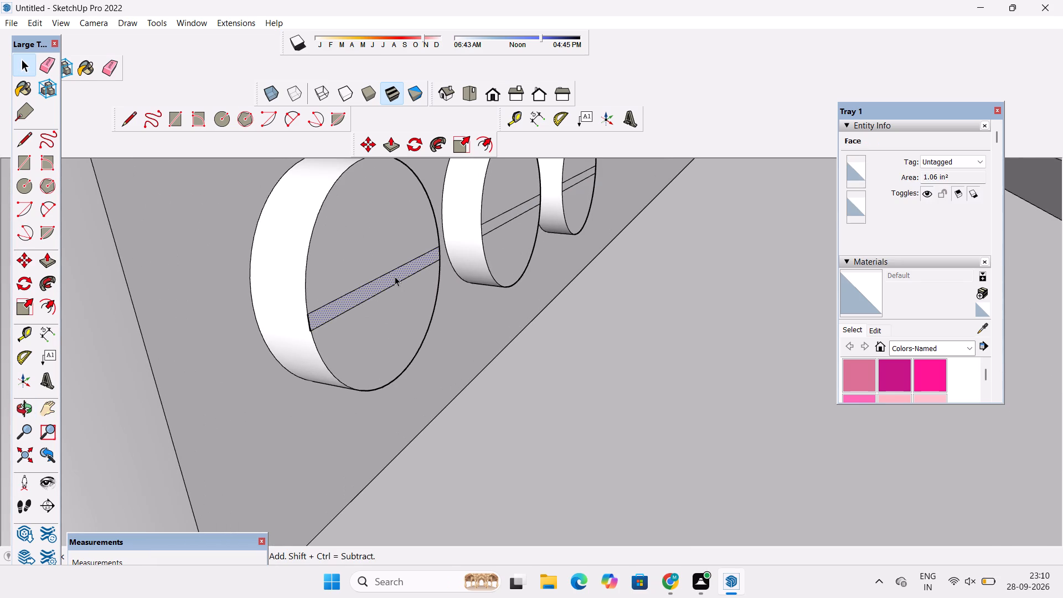
key("p")
left_click(395, 276)
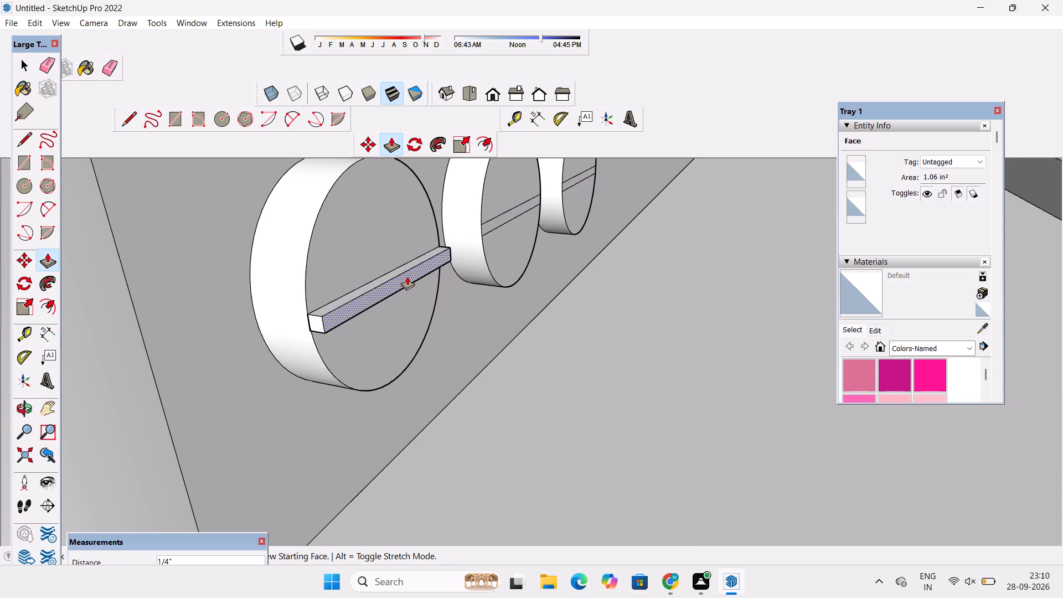
type("1.5\"")
key("Return")
scroll(407, 276, "down", 4)
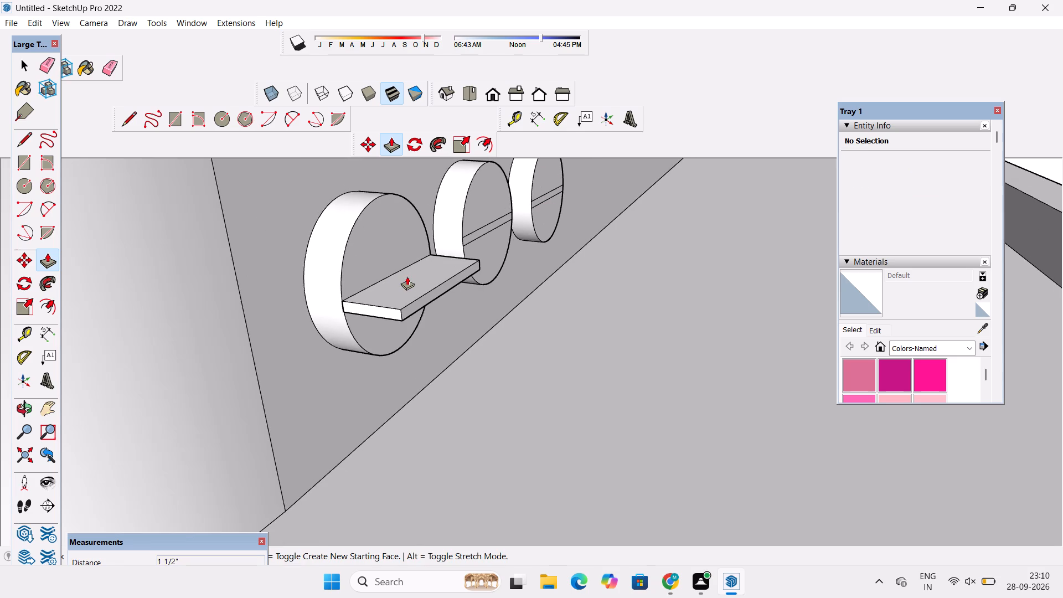
Undo the 1.5" grip extrusion and Push/Pull the strip on the knob nearest the rounded corner outward 0.5" instead.
key("ctrl+z")
left_click(391, 280)
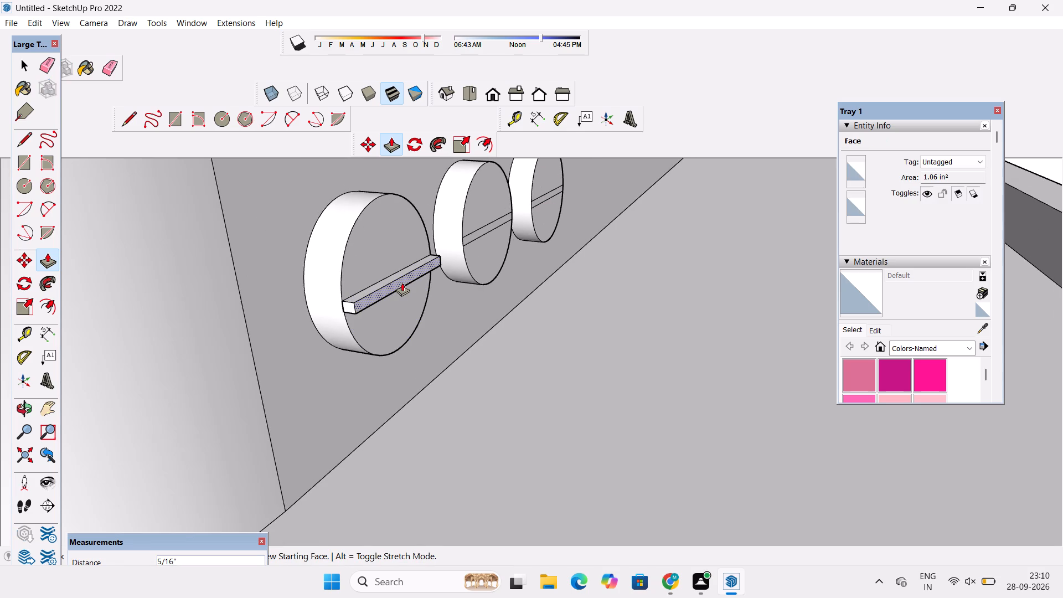
type("0.5\"")
key("Return")
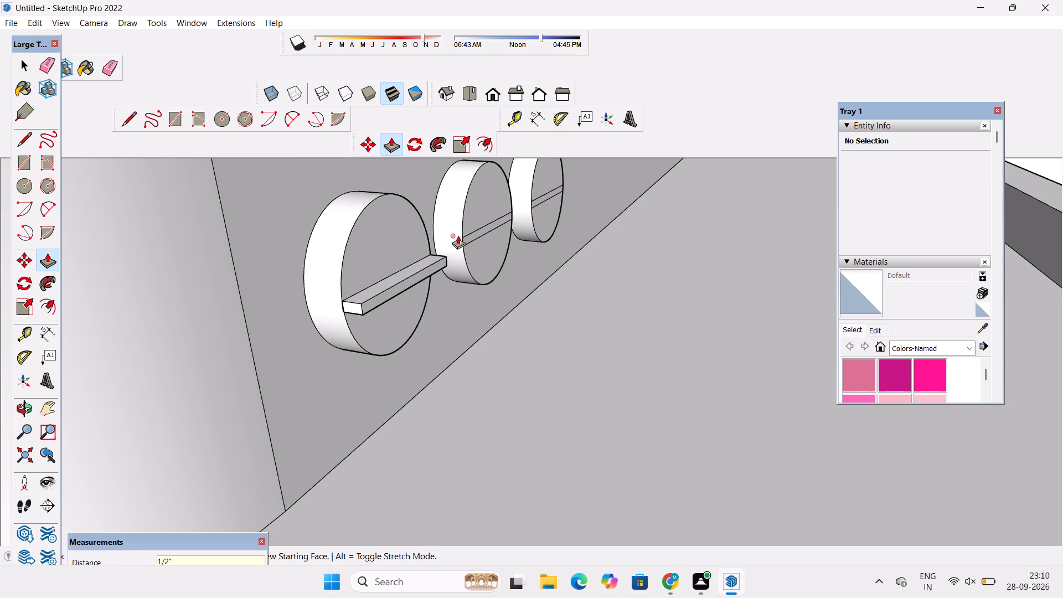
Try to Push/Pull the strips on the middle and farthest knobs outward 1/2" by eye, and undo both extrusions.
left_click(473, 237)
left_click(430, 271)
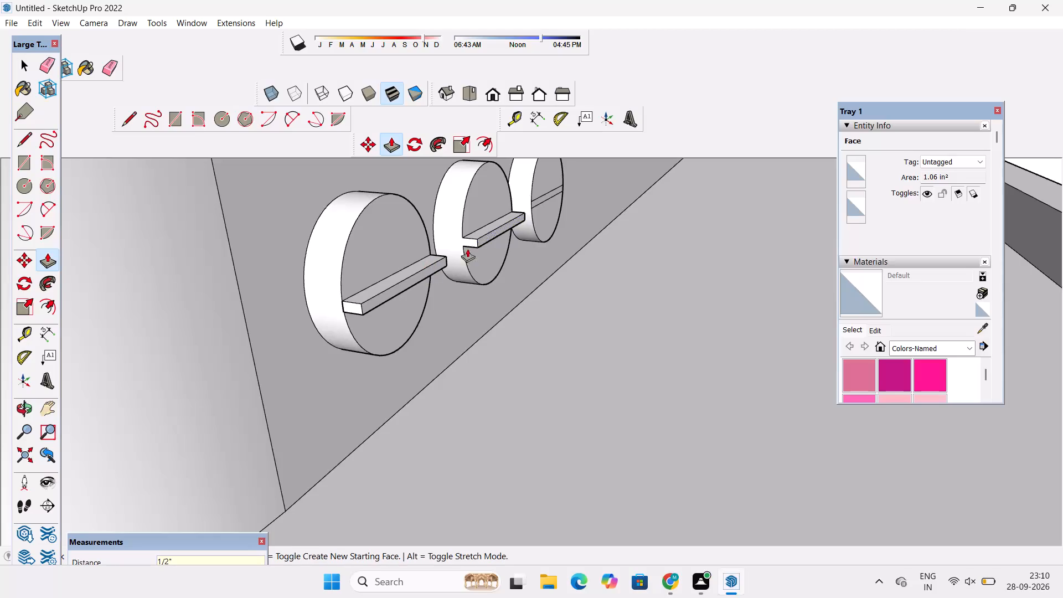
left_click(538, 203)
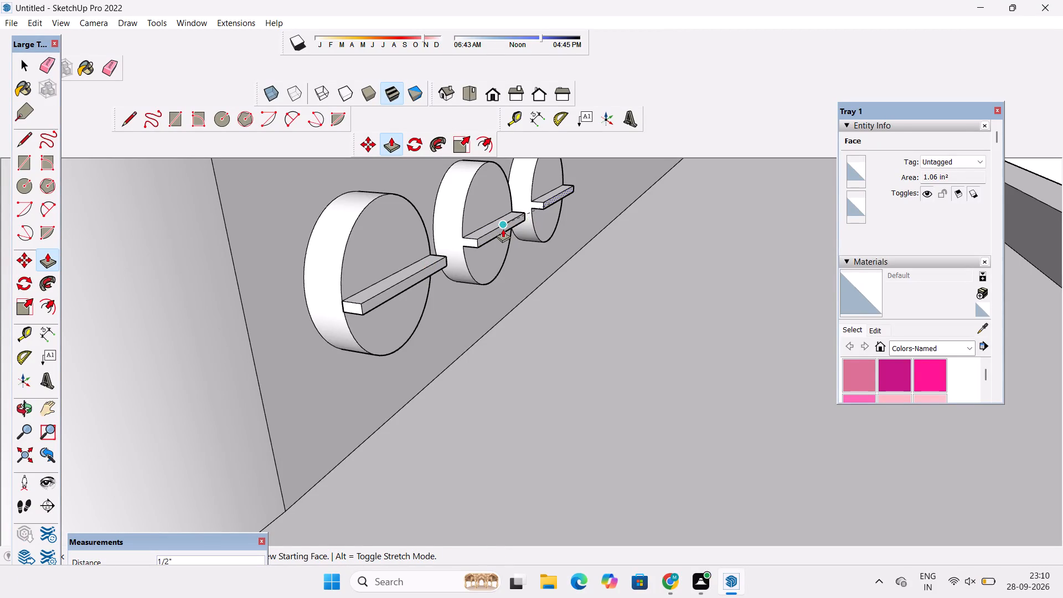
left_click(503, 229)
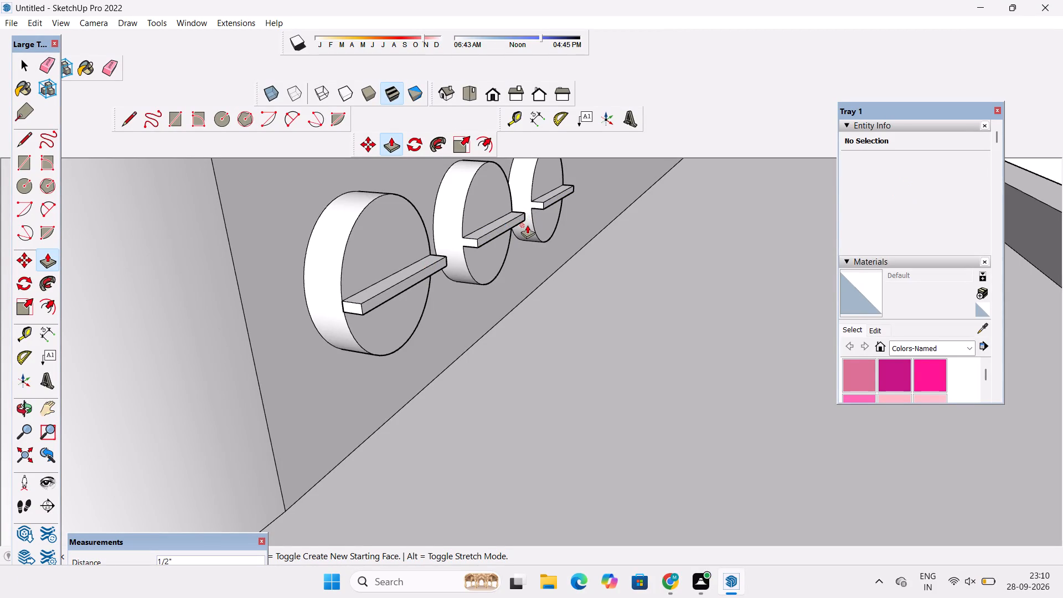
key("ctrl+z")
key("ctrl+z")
Push/Pull the narrow strip on the middle knob's face outward 0.5" to form its grip.
left_click(491, 223)
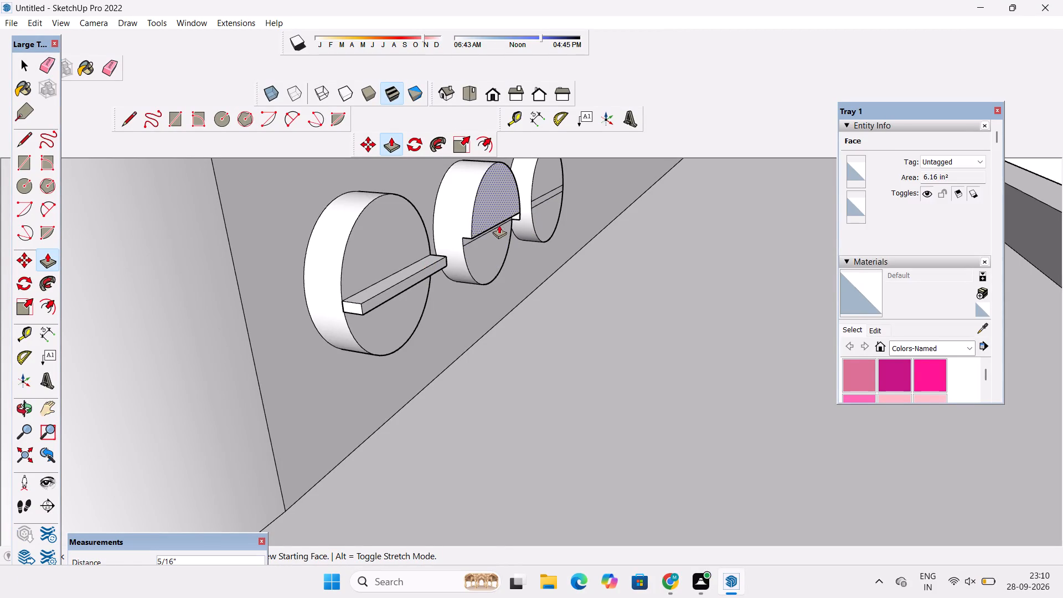
key("space")
left_click(490, 229)
left_click(489, 229)
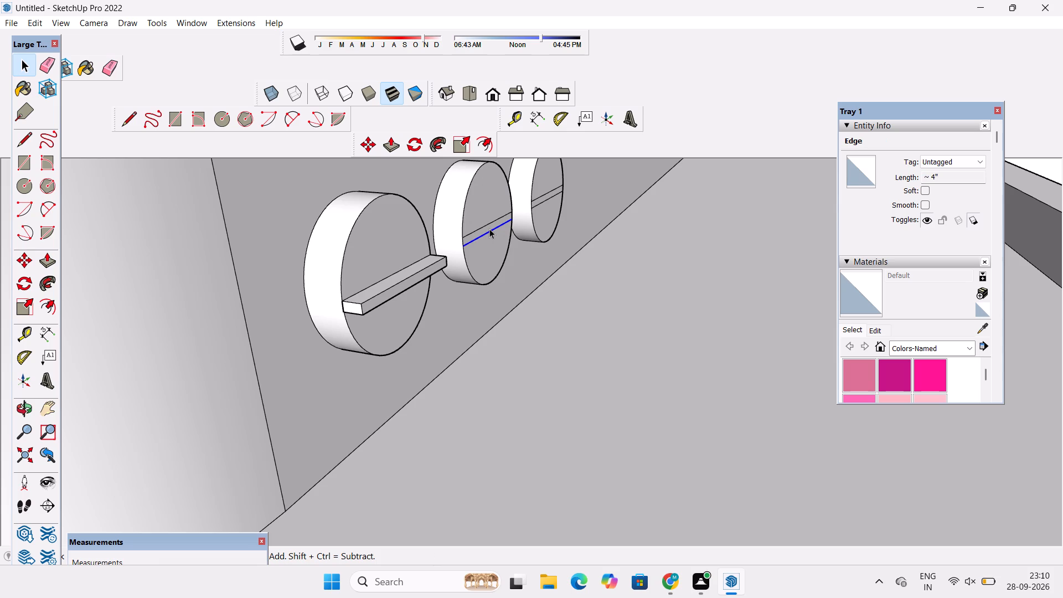
left_click(489, 226)
key("p")
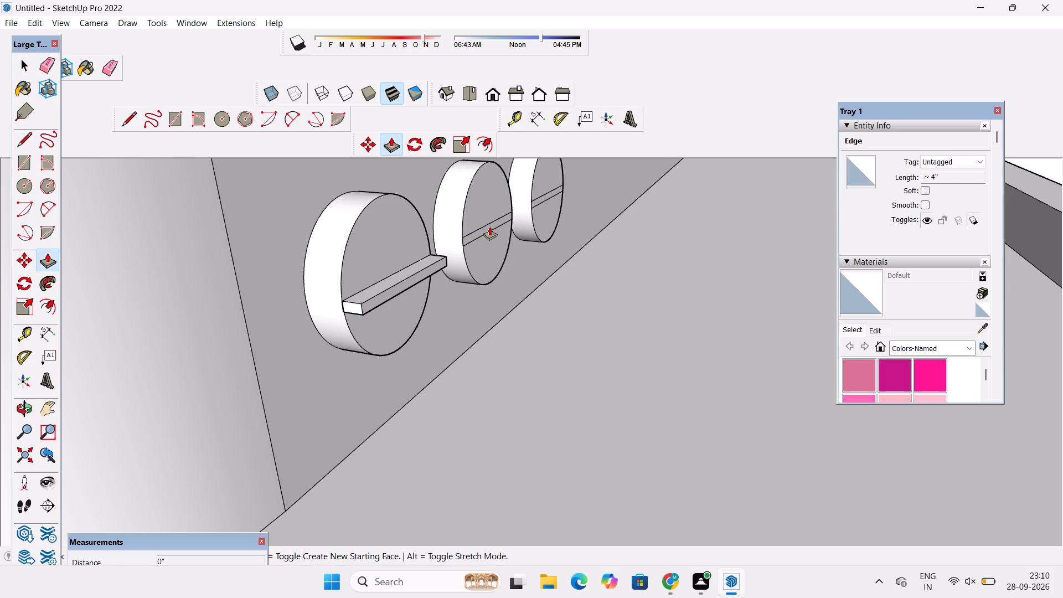
left_click(489, 225)
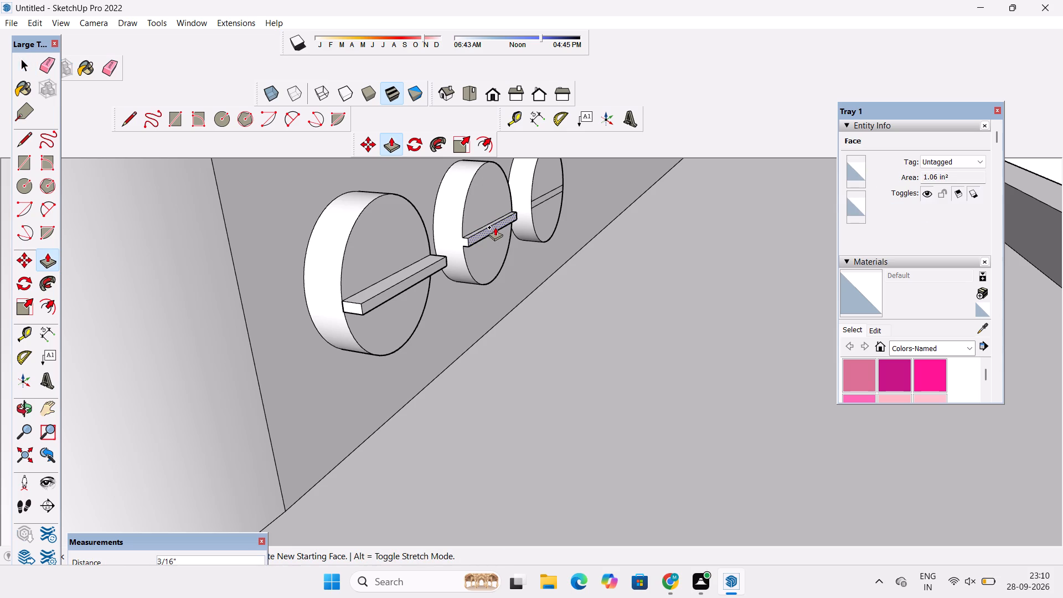
type("0.5\"")
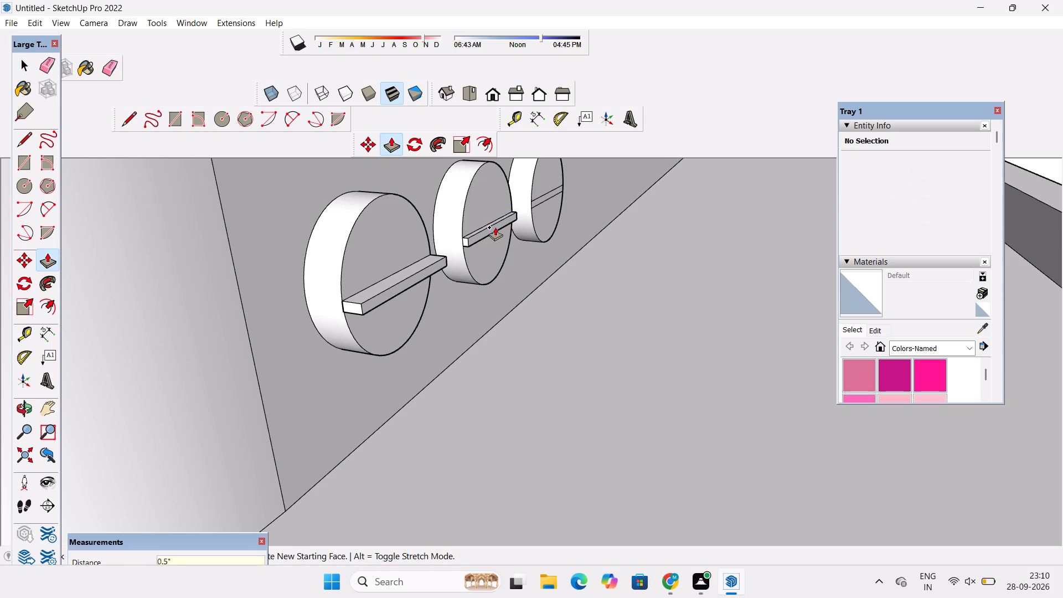
key("Return")
Push/Pull the strip on the knob farthest from the rounded corner outward, level with the middle knob's grip.
scroll(508, 209, "up", 8)
left_click(558, 191)
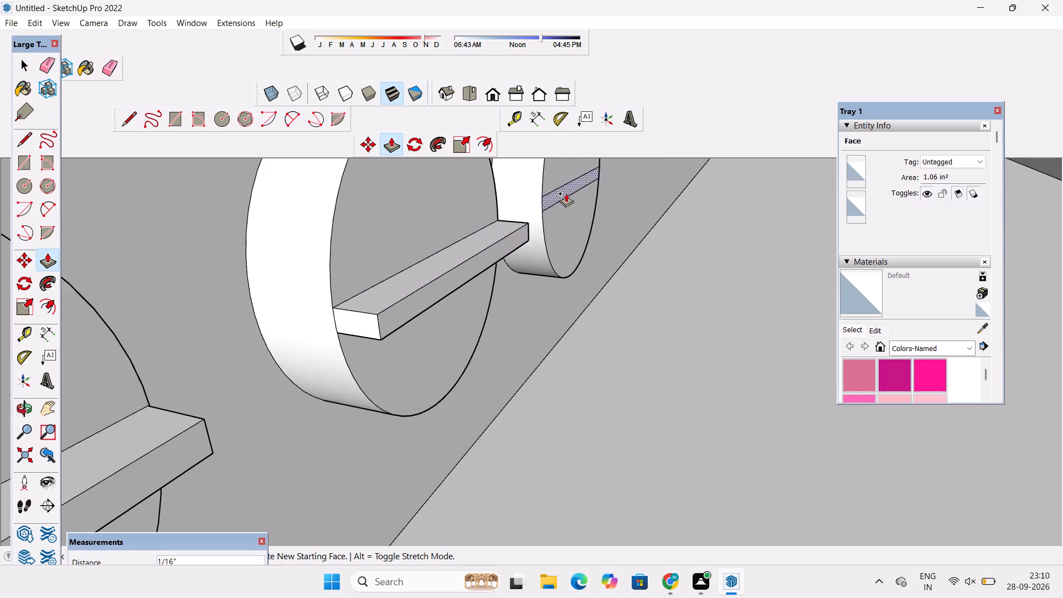
left_click(513, 241)
Examine the finished knobs, the cooktop and the surrounding counter with its drawer fronts from the front and above.
key("o")
scroll(512, 242, "down", 4)
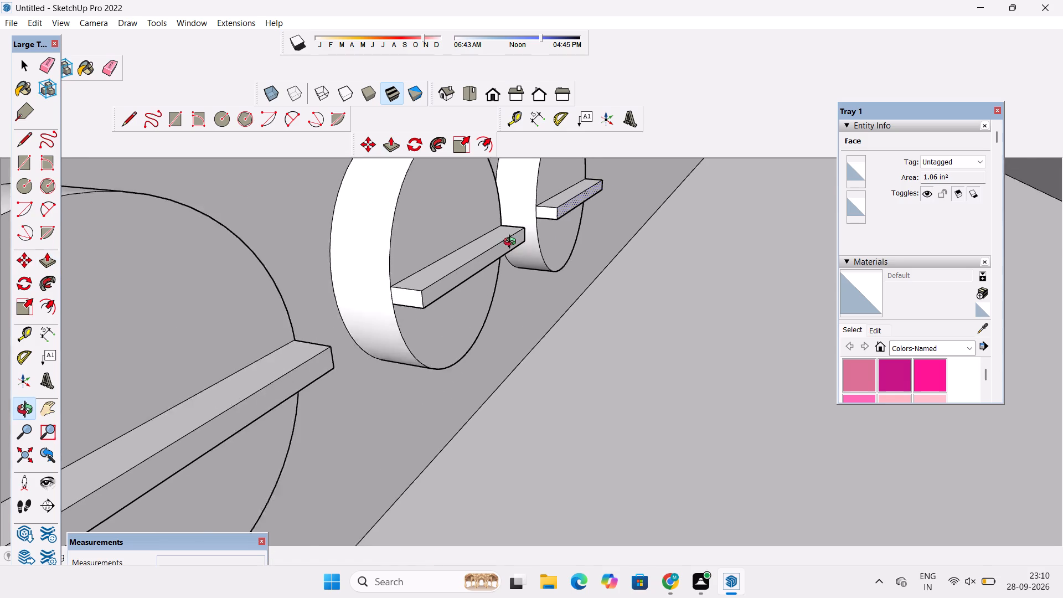
scroll(512, 243, "down", 8)
left_click_drag(575, 257, 487, 260)
scroll(487, 260, "down", 14)
left_click_drag(514, 278, 345, 291)
scroll(345, 291, "down", 5)
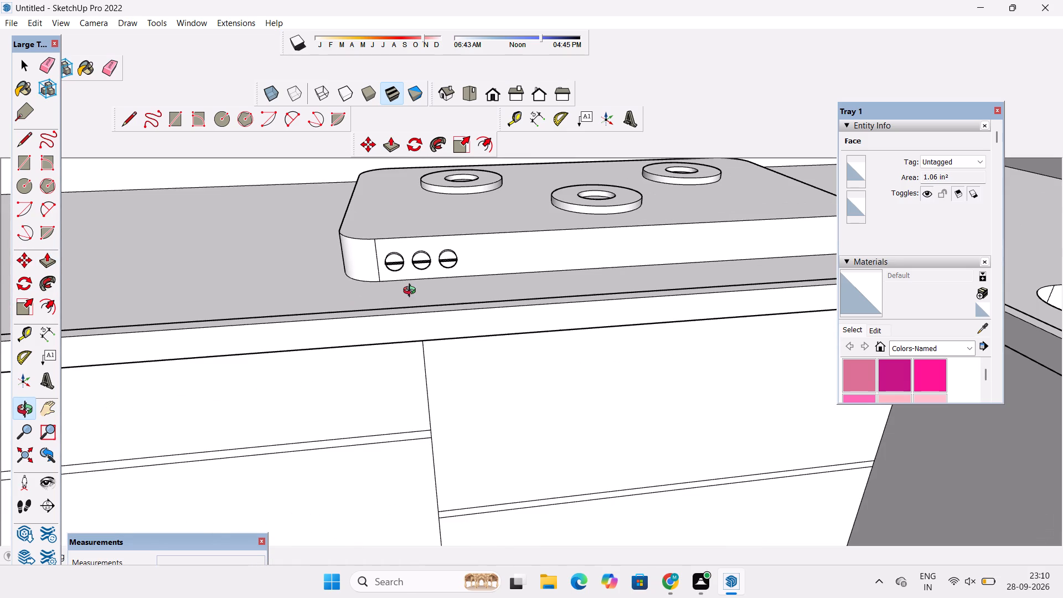
left_click_drag(424, 312, 326, 290, "shift")
scroll(327, 286, "down", 10)
left_click_drag(437, 256, 510, 303, "shift")
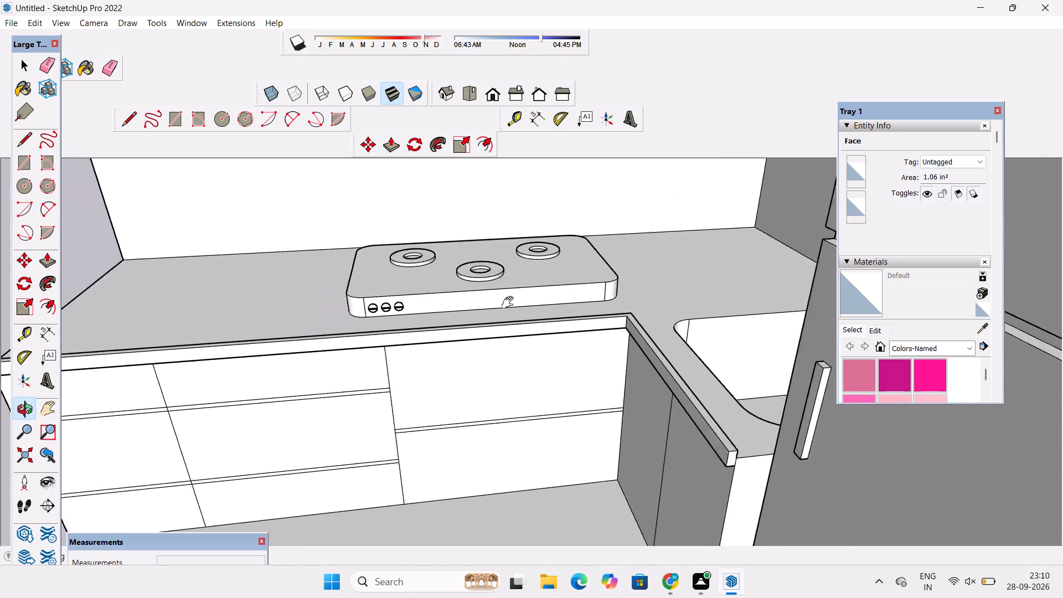
left_click_drag(510, 303, 545, 304, "shift")
scroll(585, 280, "down", 7)
left_click_drag(577, 307, 567, 377)
scroll(419, 323, "up", 8)
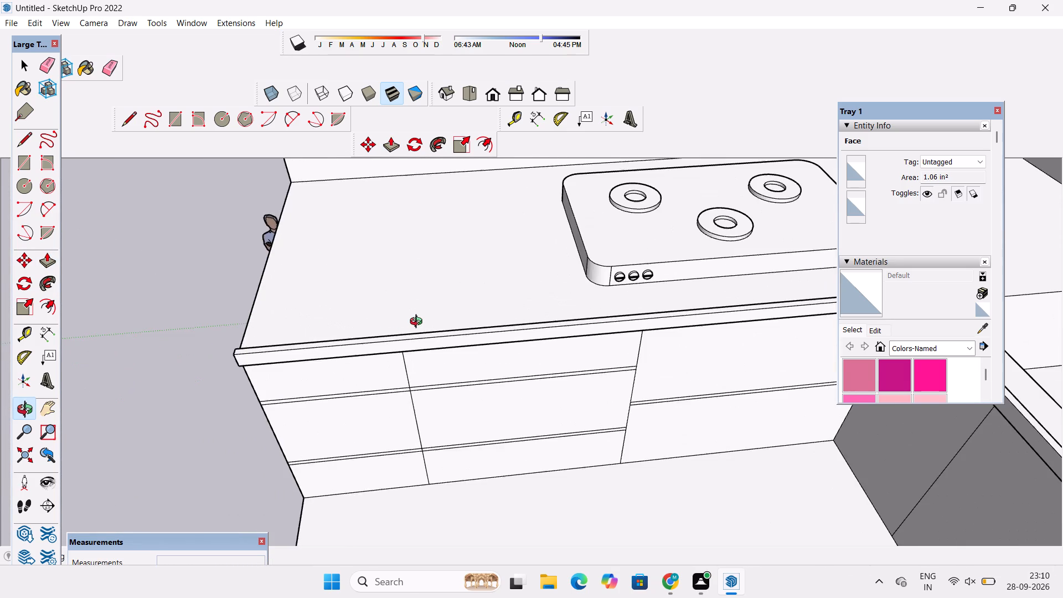
scroll(419, 323, "down", 5)
scroll(419, 323, "up", 5)
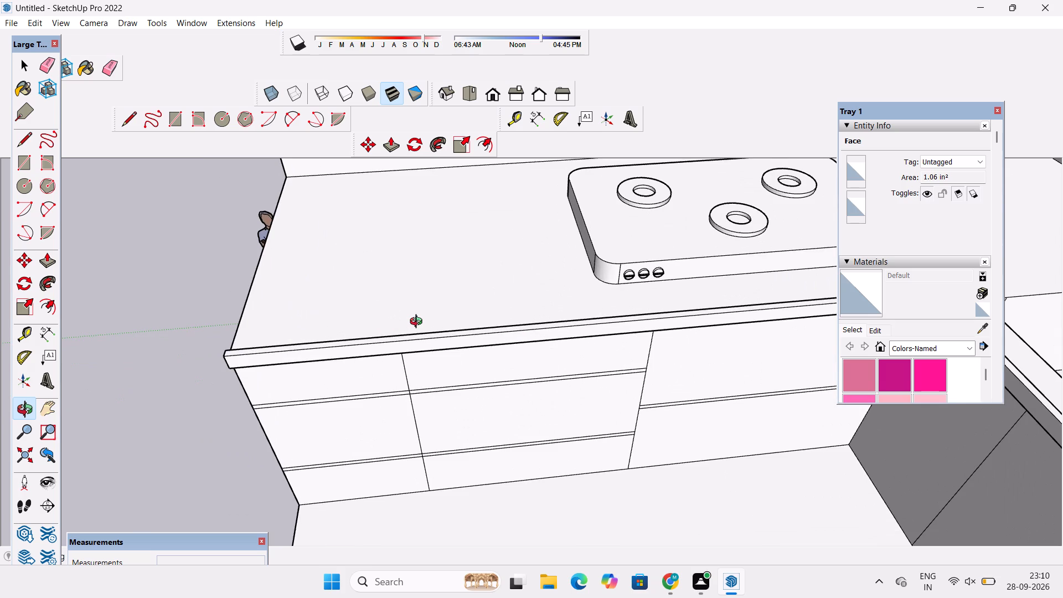
scroll(435, 351, "down", 1)
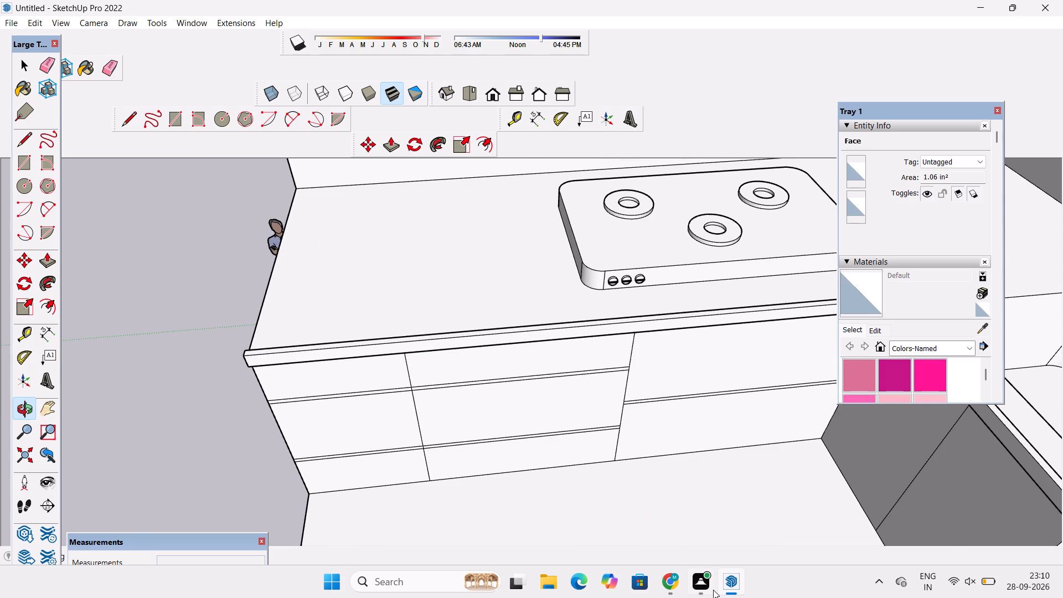
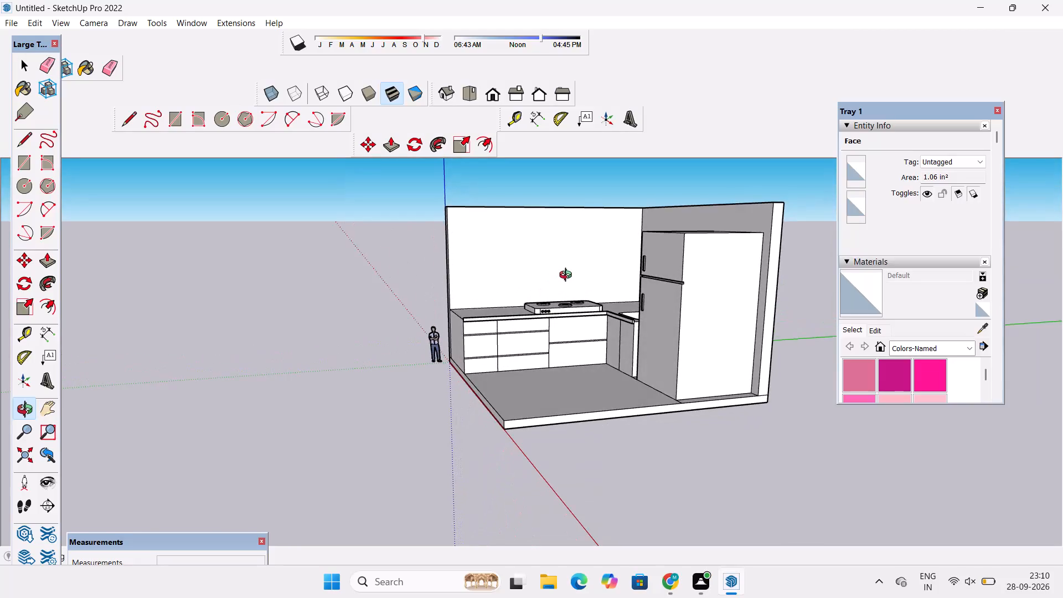
Examine the kitchen model from several angles, checking the cooktop counter, sink, refrigerator and bare walls.
left_click_drag(557, 283, 673, 357)
left_click_drag(620, 338, 609, 360, "shift")
scroll(569, 348, "up", 4)
left_click_drag(559, 344, 649, 287)
scroll(656, 272, "down", 5)
left_click_drag(646, 294, 628, 325, "shift")
scroll(670, 252, "up", 4)
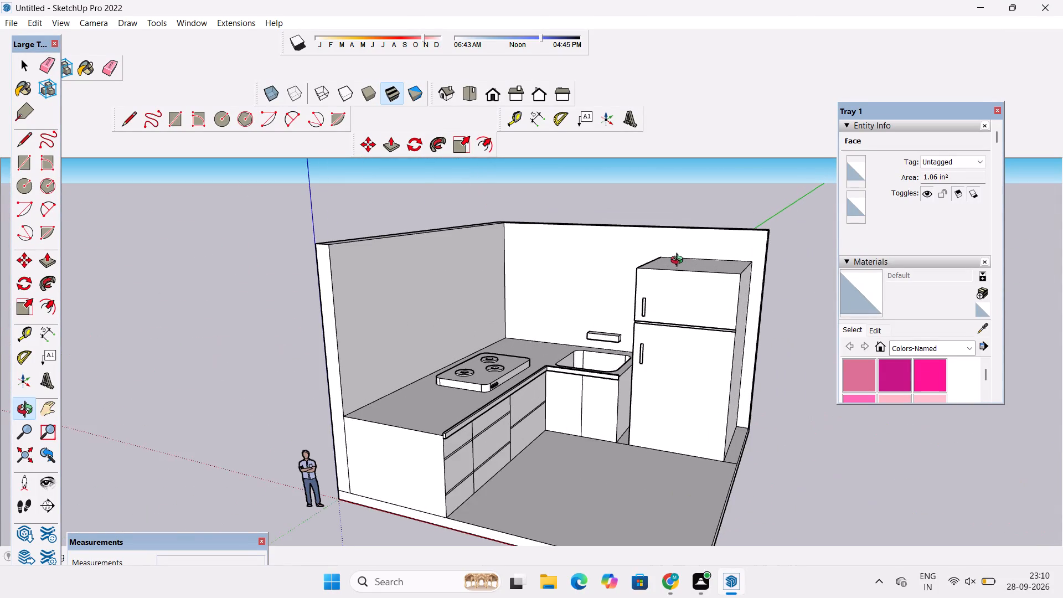
left_click_drag(680, 264, 614, 295)
scroll(584, 295, "down", 4)
left_click_drag(566, 311, 669, 305)
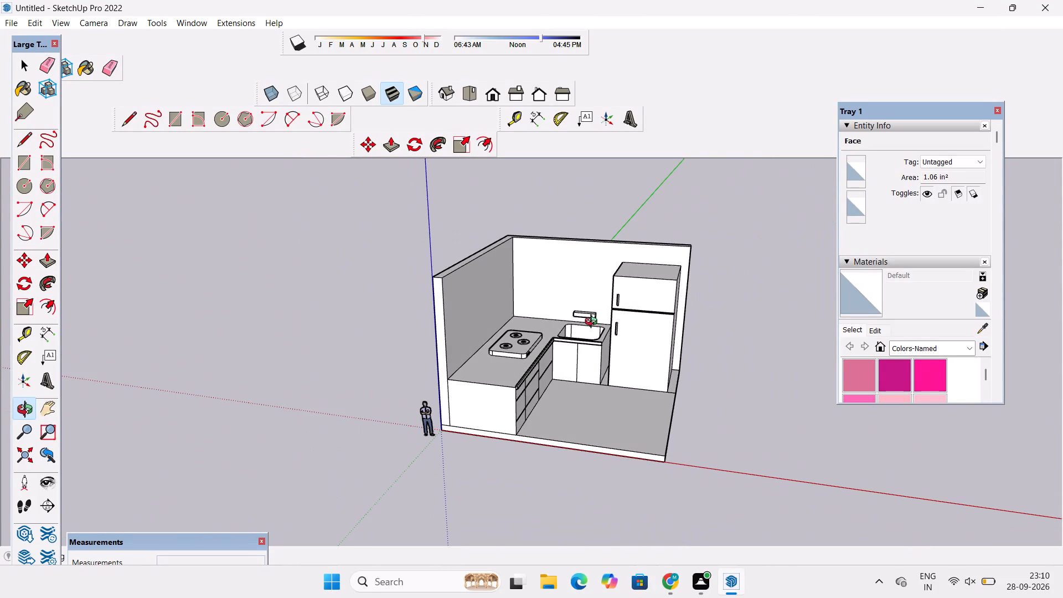
scroll(594, 323, "up", 1)
left_click_drag(592, 323, 605, 343, "shift")
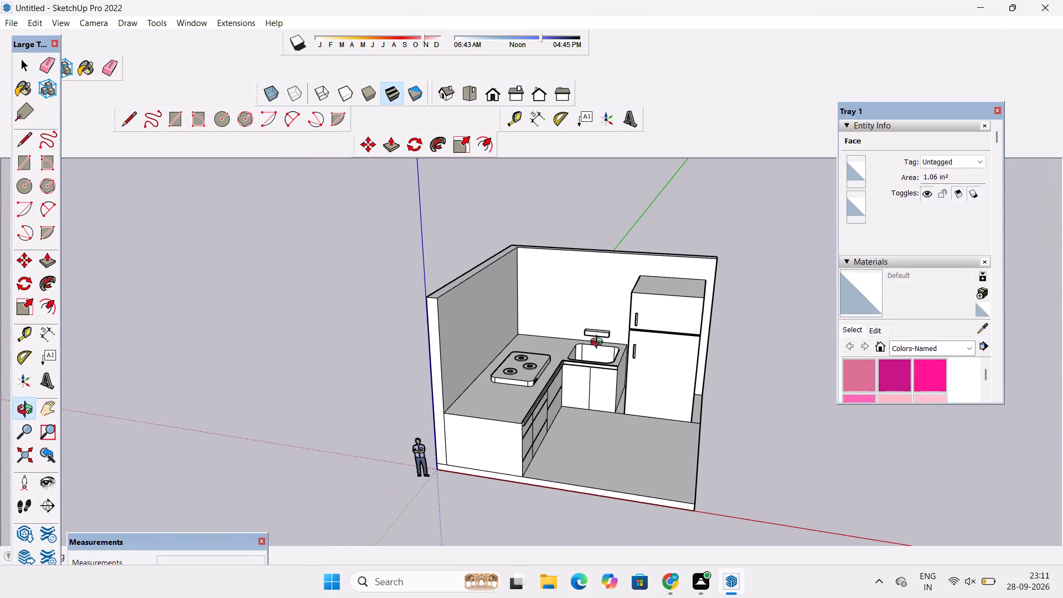
scroll(577, 338, "up", 4)
scroll(533, 301, "down", 2)
left_click_drag(560, 312, 361, 319)
left_click_drag(363, 319, 431, 331, "shift")
scroll(436, 334, "up", 2)
left_click_drag(529, 330, 411, 343)
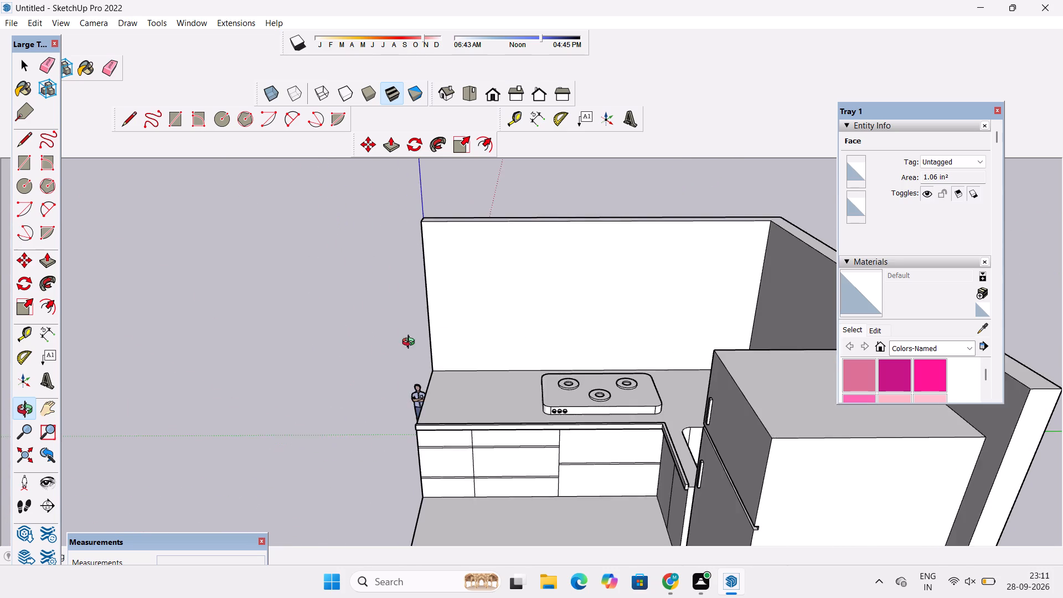
left_click_drag(411, 343, 410, 347)
left_click_drag(459, 354, 375, 359, "shift")
left_click_drag(433, 419, 441, 352)
left_click_drag(438, 406, 452, 348)
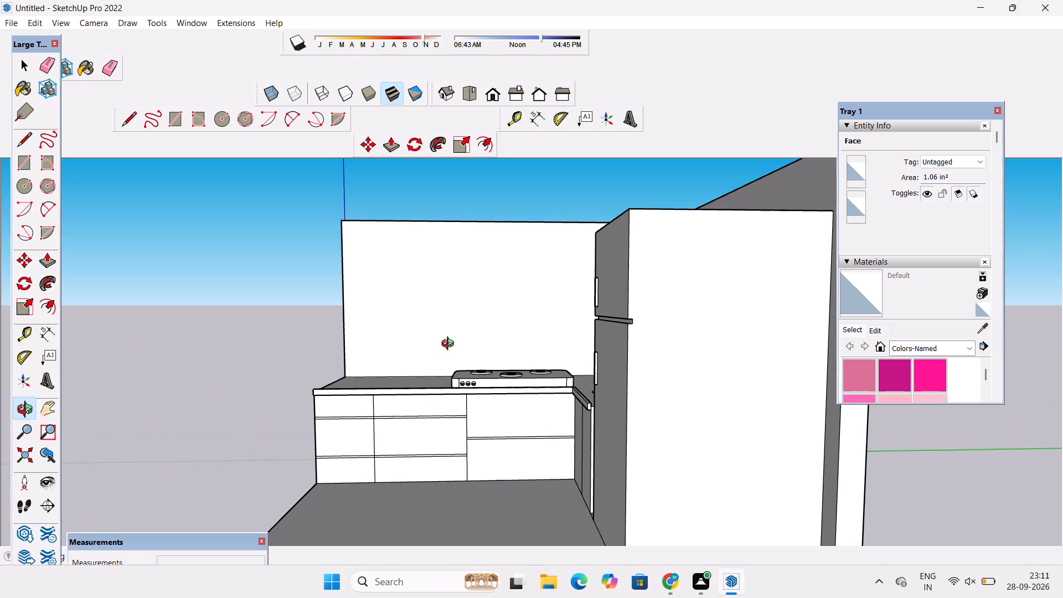
scroll(450, 344, "down", 4)
left_click_drag(454, 350, 460, 383)
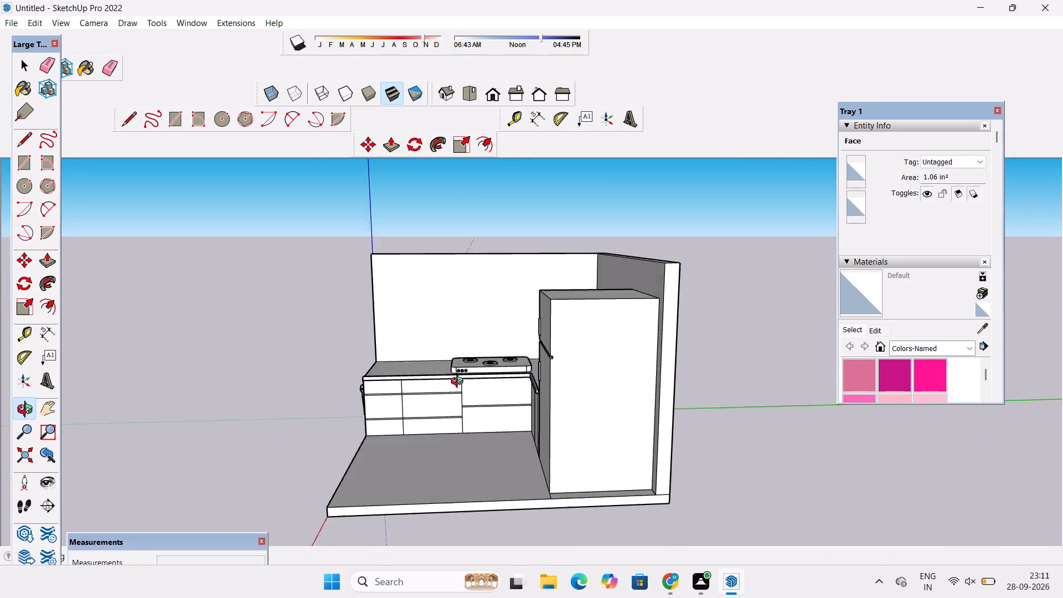
left_click_drag(460, 383, 465, 442)
scroll(445, 408, "up", 4)
left_click_drag(398, 416, 453, 398)
scroll(450, 395, "up", 5)
left_click_drag(442, 399, 584, 373)
left_click(584, 373)
left_click_drag(586, 373, 539, 372, "shift")
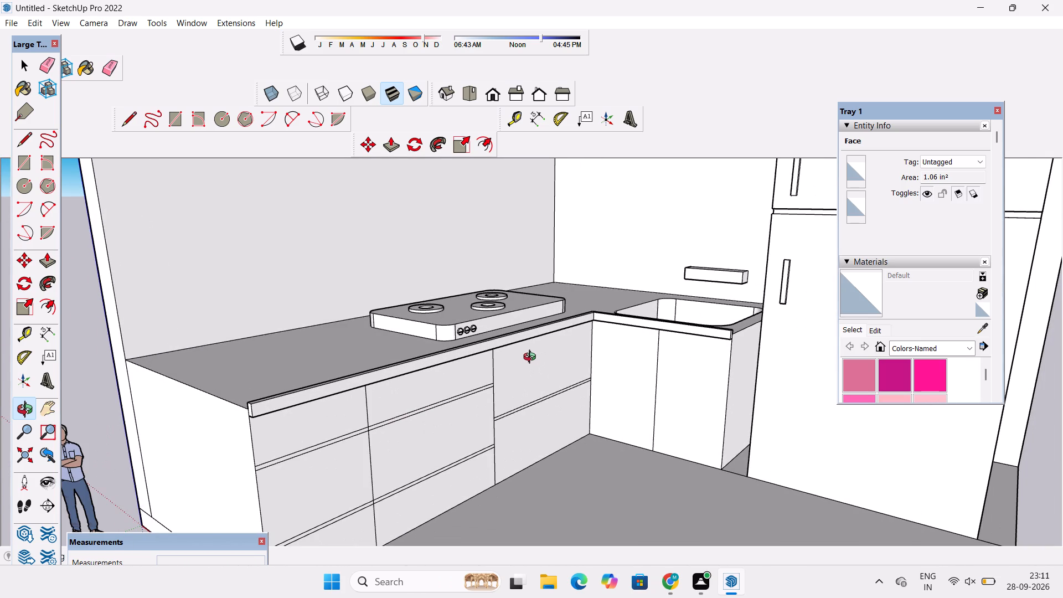
scroll(532, 358, "down", 2)
left_click_drag(558, 358, 459, 378)
left_click_drag(459, 372, 477, 427, "shift")
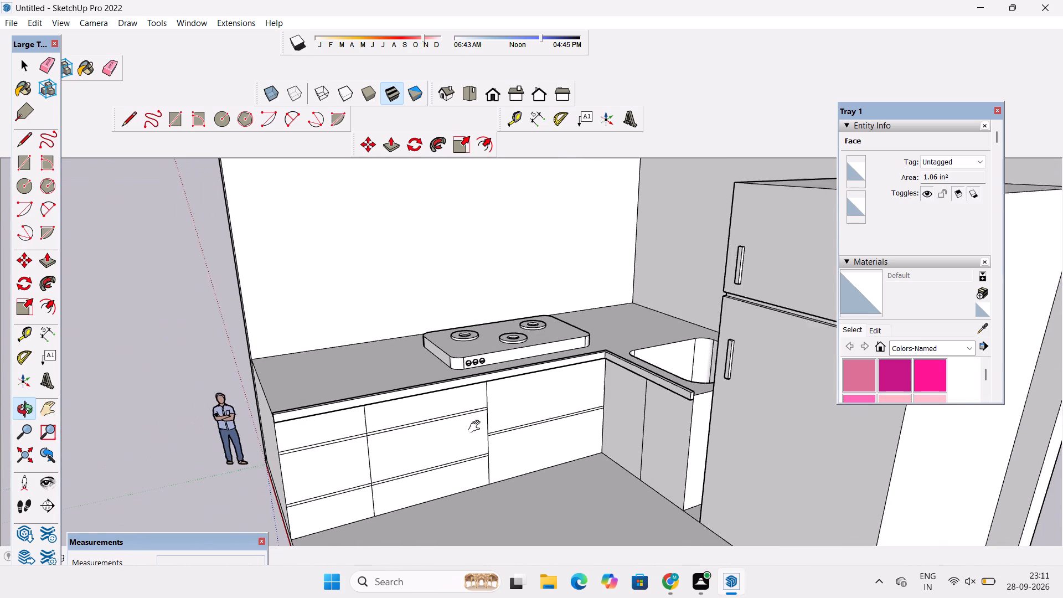
left_click_drag(477, 427, 484, 439, "shift")
left_click_drag(489, 440, 456, 398)
scroll(448, 384, "down", 6)
left_click_drag(458, 382, 481, 452, "shift")
left_click_drag(481, 452, 439, 488)
left_click_drag(449, 468, 449, 405, "shift")
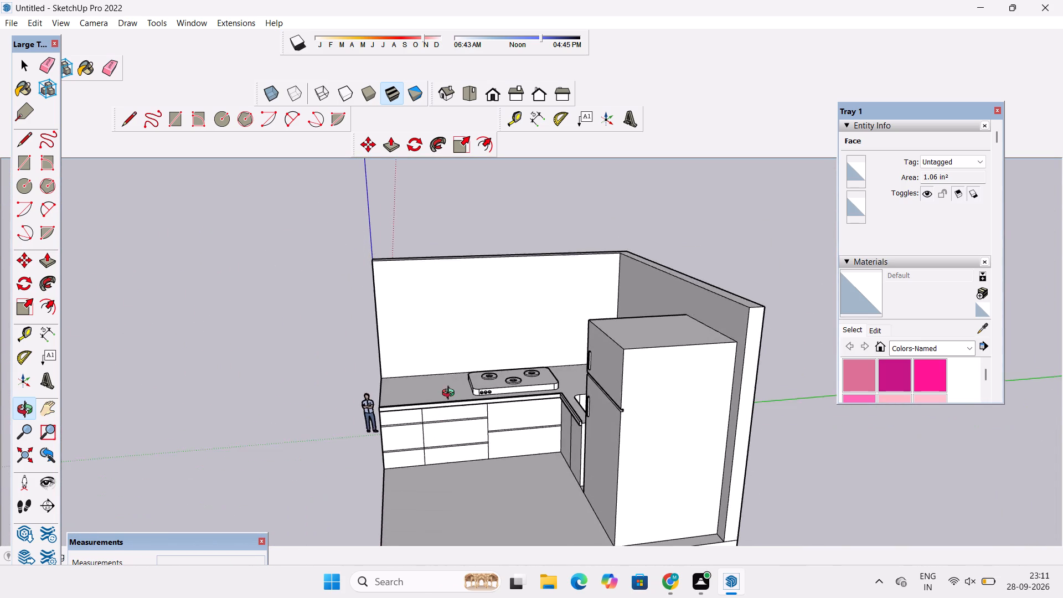
left_click_drag(454, 404, 453, 488)
scroll(525, 298, "up", 3)
left_click_drag(517, 381, 501, 373)
left_click_drag(496, 369, 506, 374, "shift")
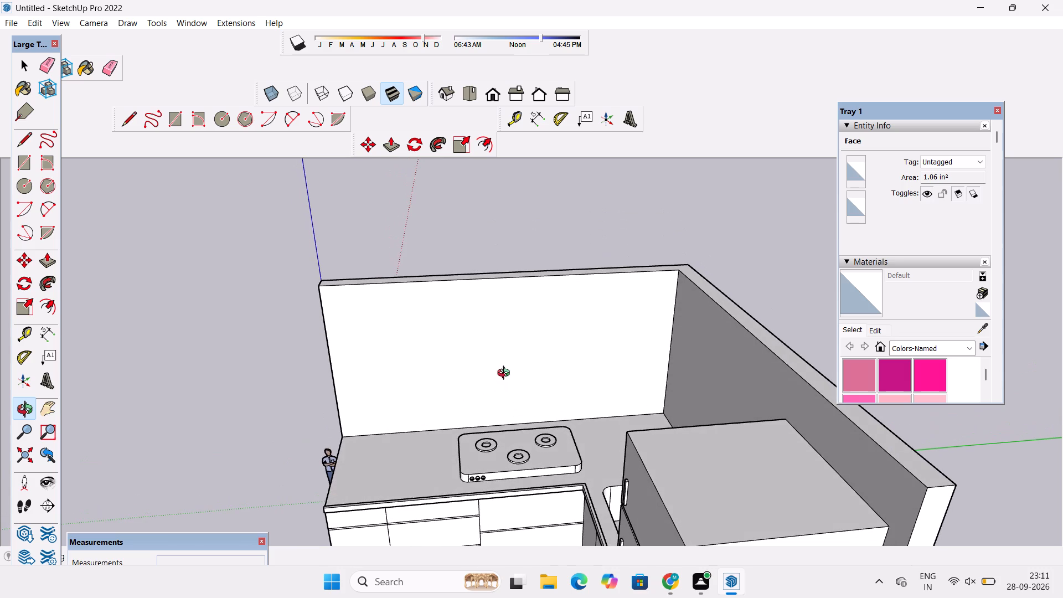
left_click_drag(506, 374, 505, 384, "shift")
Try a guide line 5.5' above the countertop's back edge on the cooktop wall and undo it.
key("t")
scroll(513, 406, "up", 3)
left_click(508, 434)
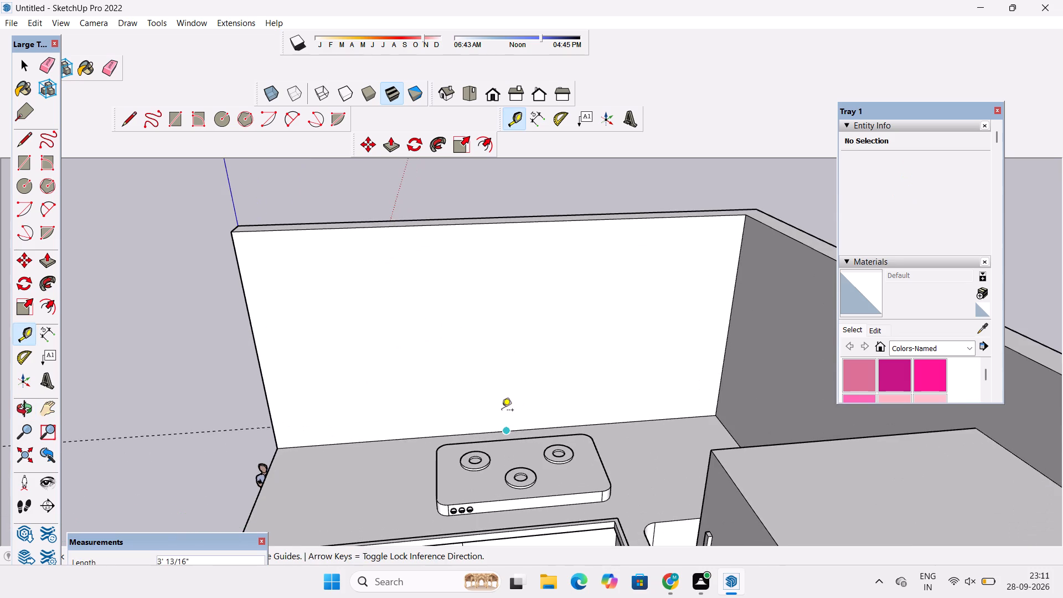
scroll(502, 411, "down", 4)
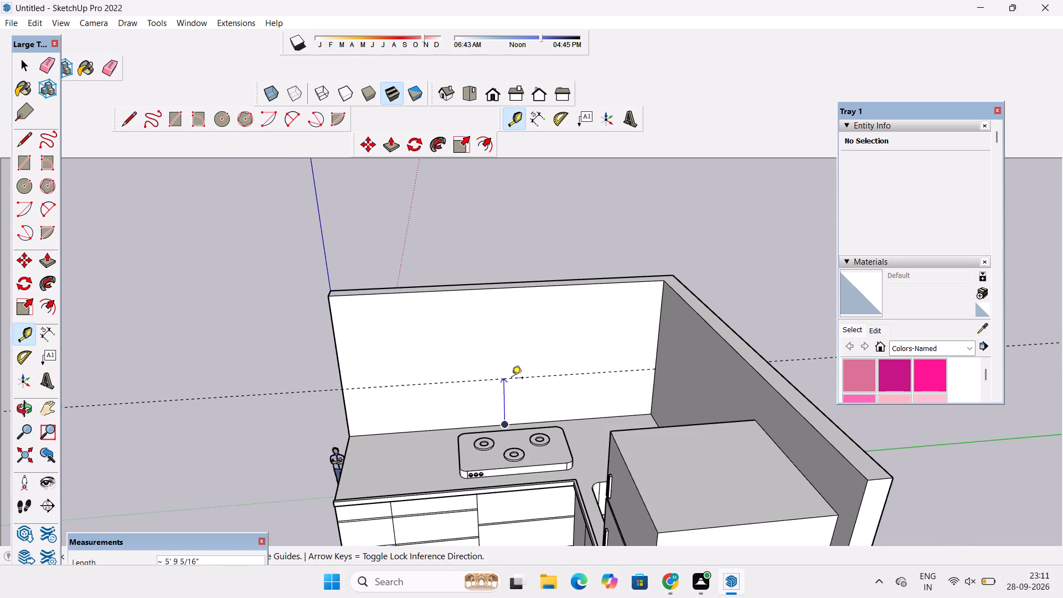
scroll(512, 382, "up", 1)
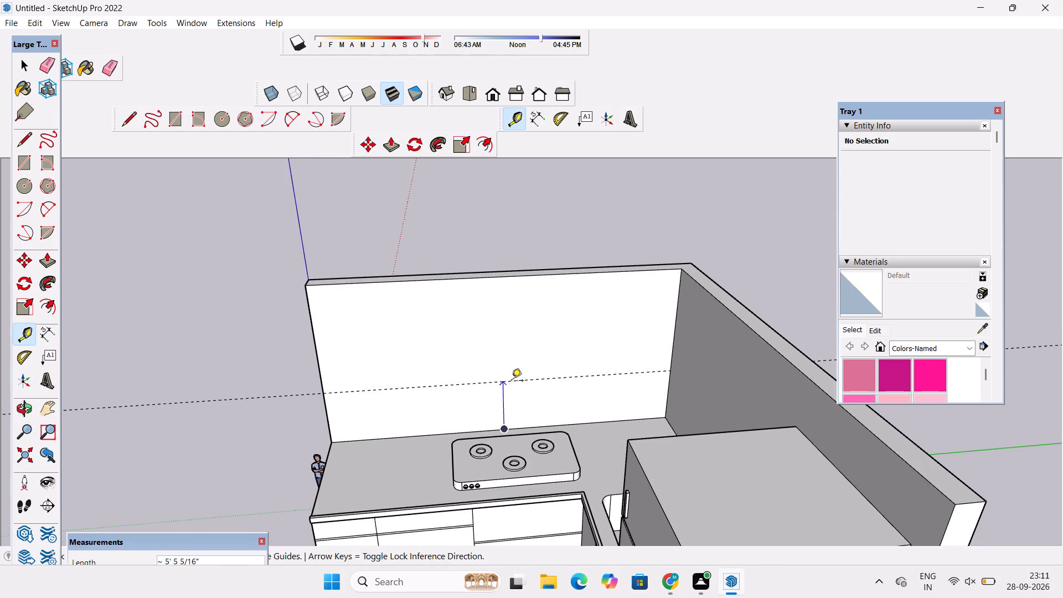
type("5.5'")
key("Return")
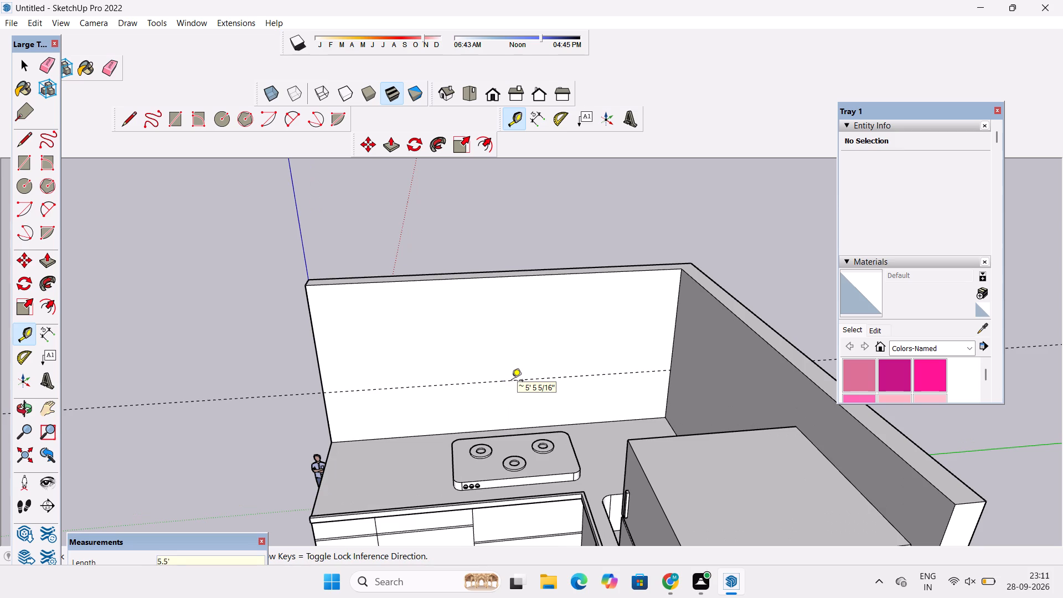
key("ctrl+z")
Place a horizontal guide line on the cooktop wall, 6' above the countertop's back edge.
left_click(539, 427)
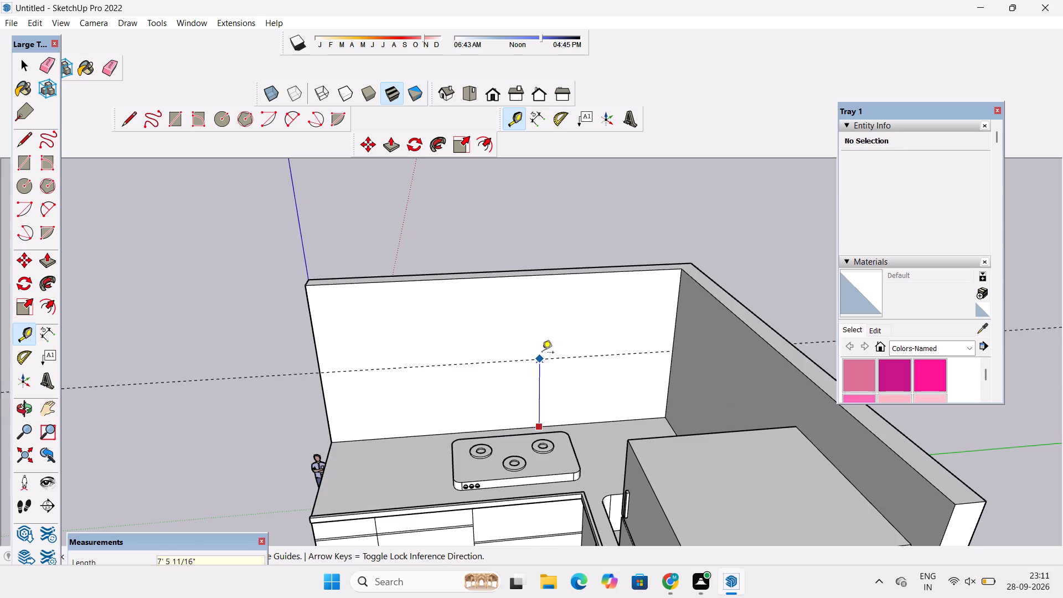
type("6'")
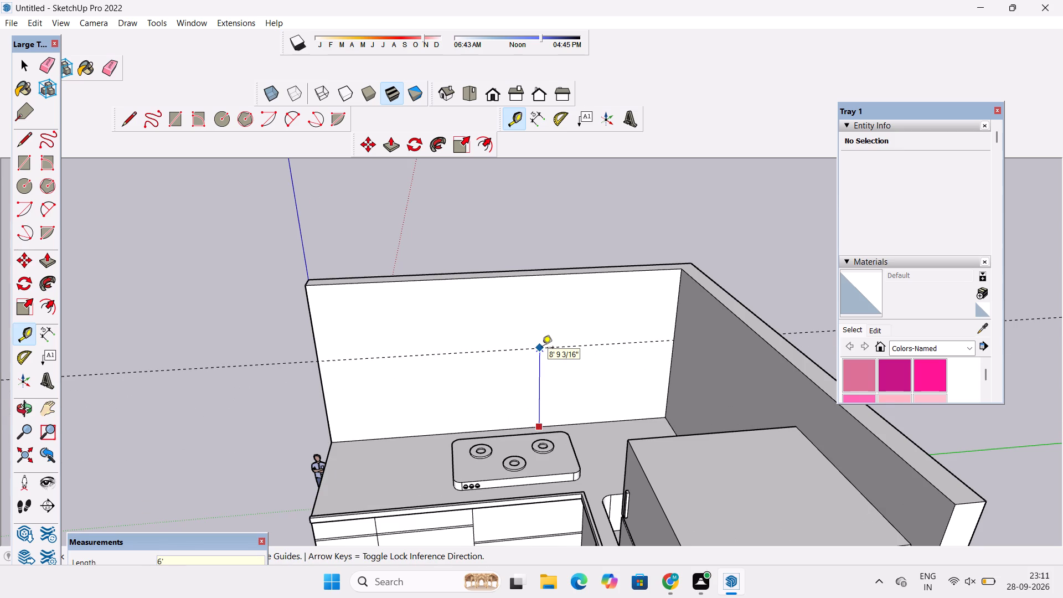
key("Return")
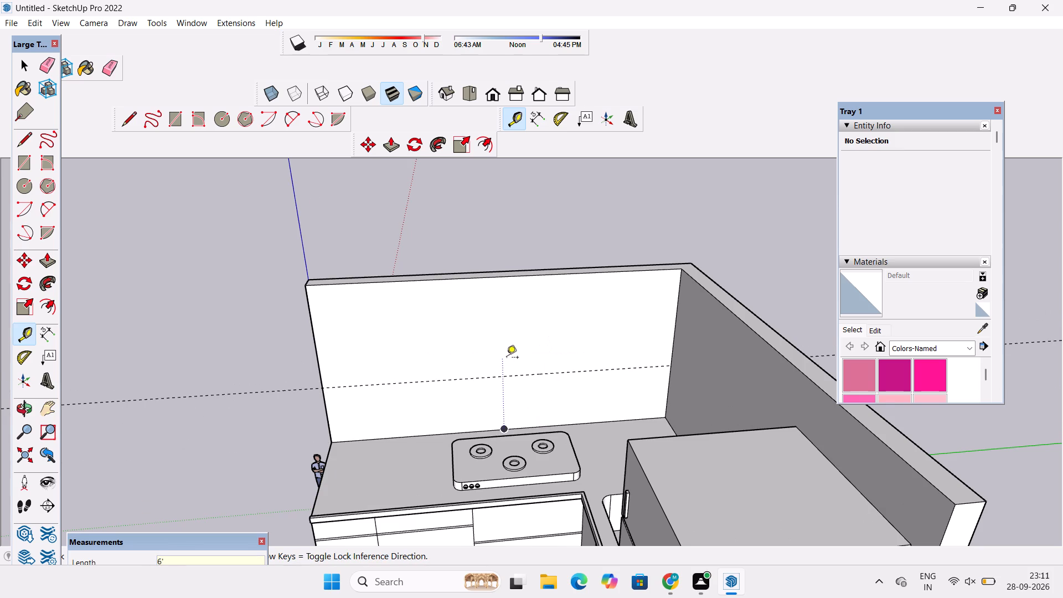
Place a second horizontal guide line on the cooktop wall, 7' above the first guide.
left_click(486, 378)
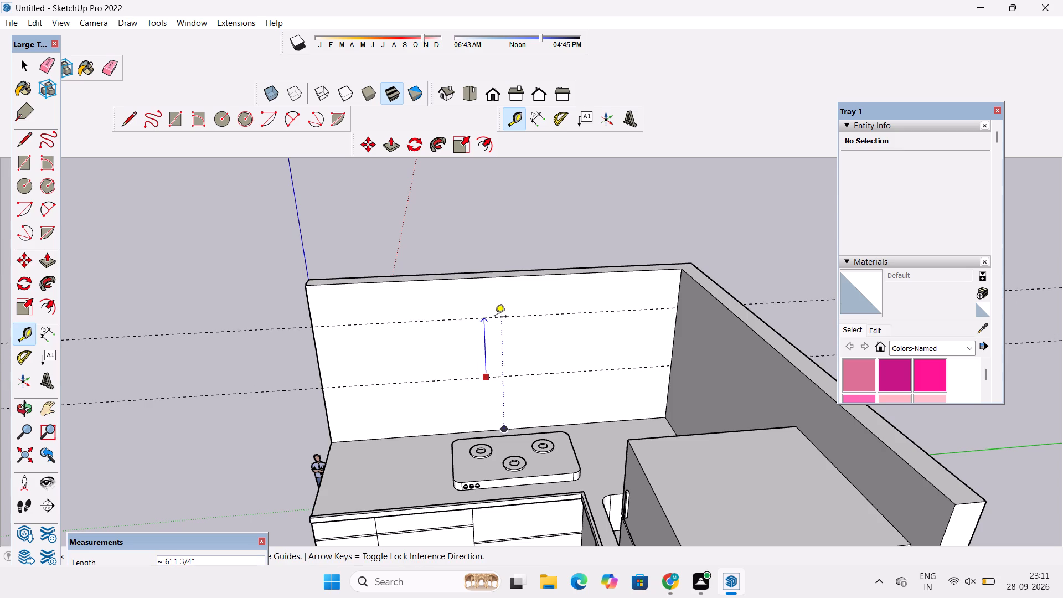
type("7'")
key("Return")
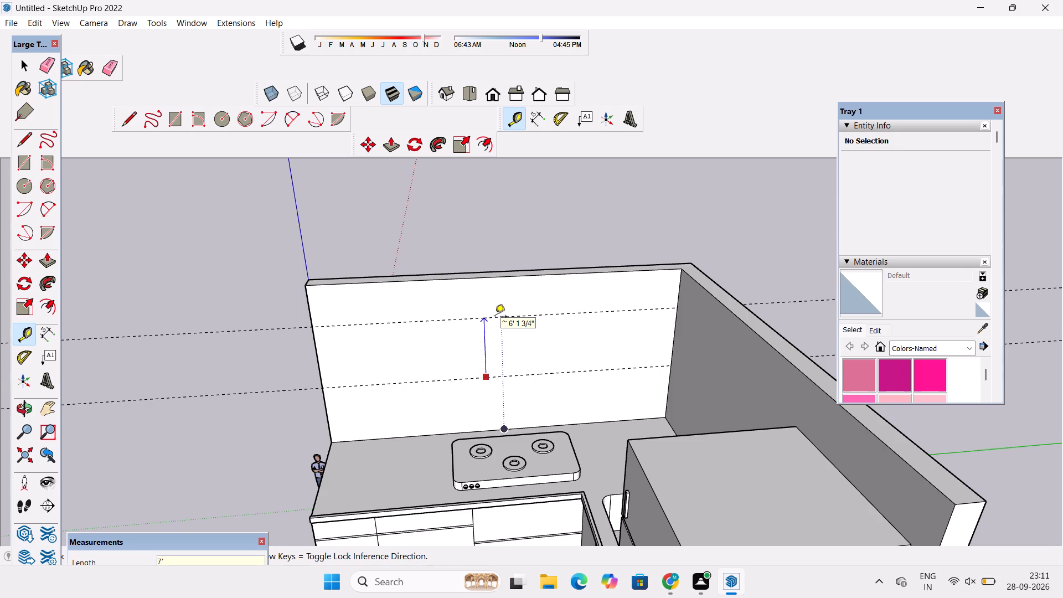
Erase the lower horizontal guide line on the cooktop wall.
key("o")
scroll(469, 294, "down", 4)
left_click_drag(415, 325, 616, 283)
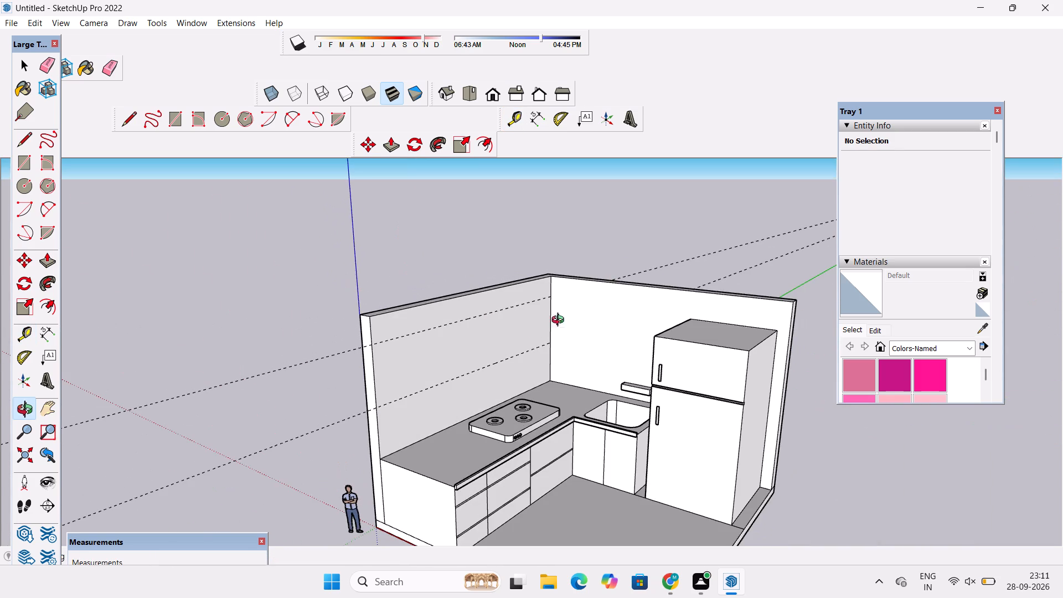
left_click_drag(479, 371, 532, 385)
scroll(491, 379, "up", 4)
left_click_drag(491, 379, 448, 352, "shift")
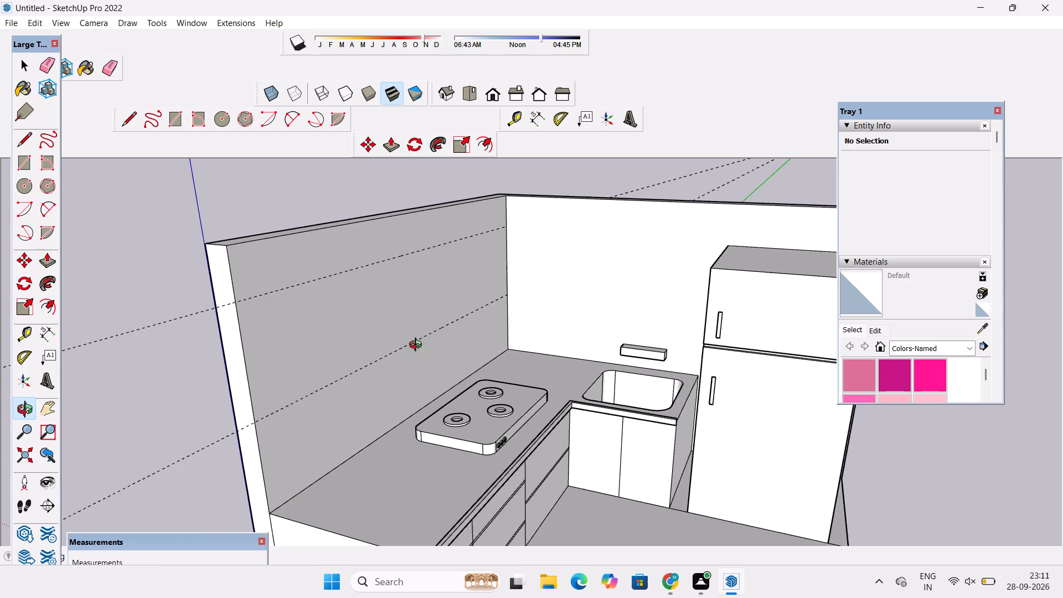
scroll(357, 354, "up", 2)
left_click_drag(357, 354, 391, 350, "shift")
left_click_drag(391, 350, 416, 352)
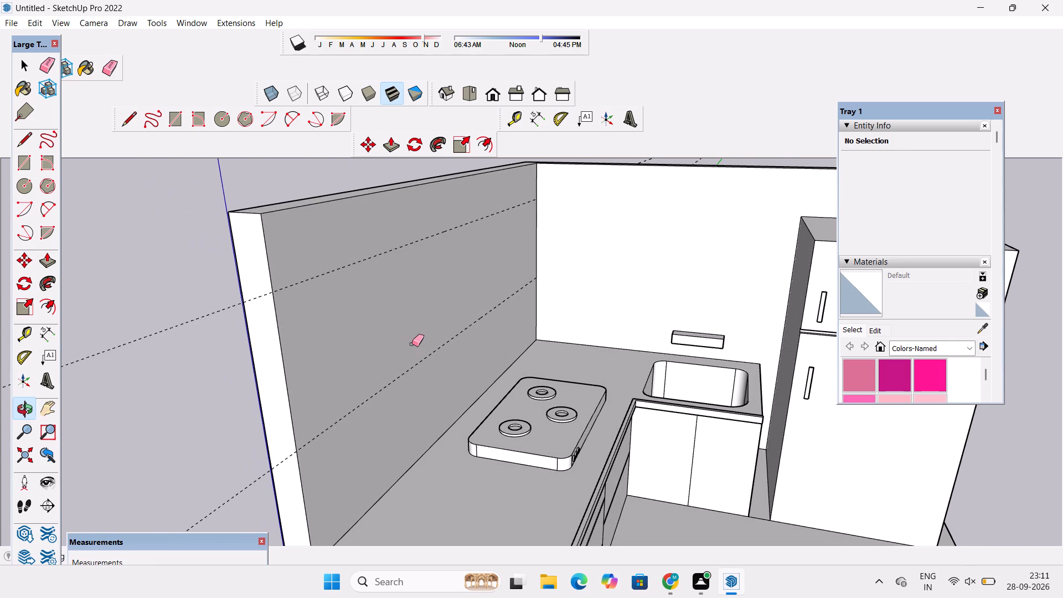
key("e")
left_click_drag(416, 344, 419, 365)
Place a new horizontal guide line on the cooktop wall, 5' below the upper guide.
key("t")
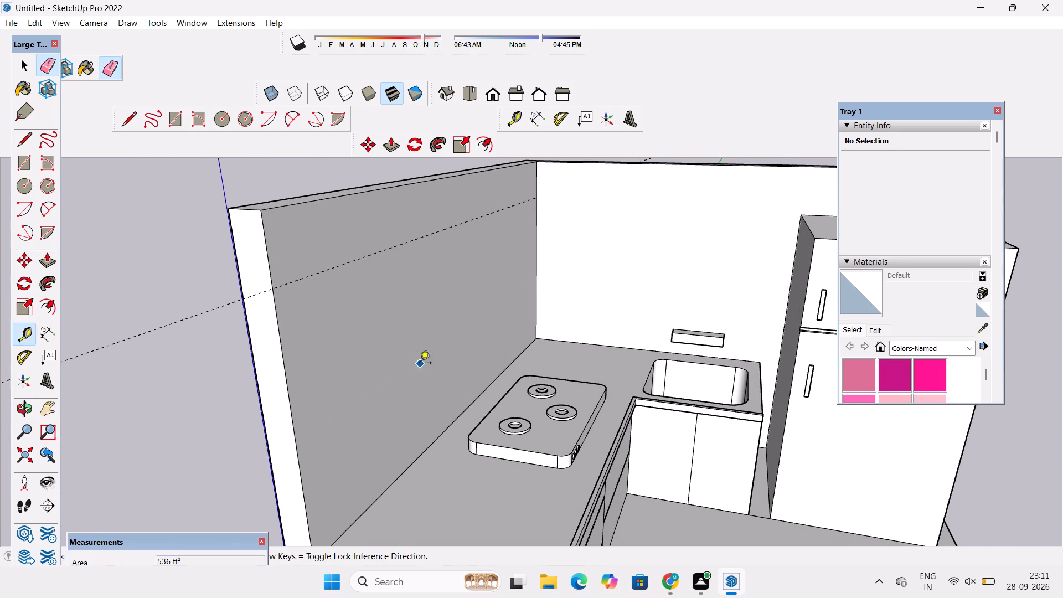
left_click(397, 245)
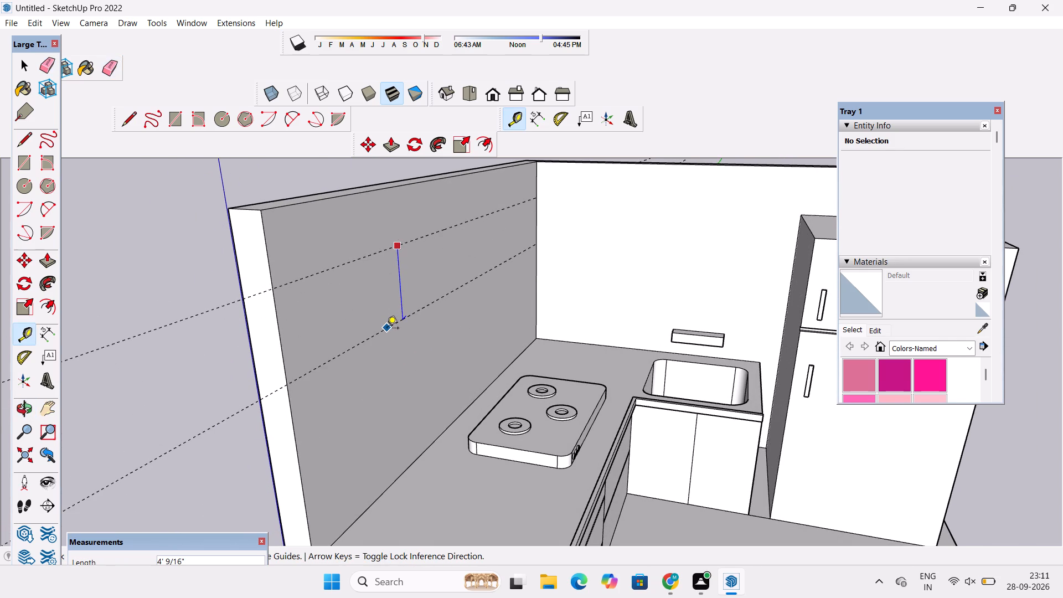
type("5'")
key("Return")
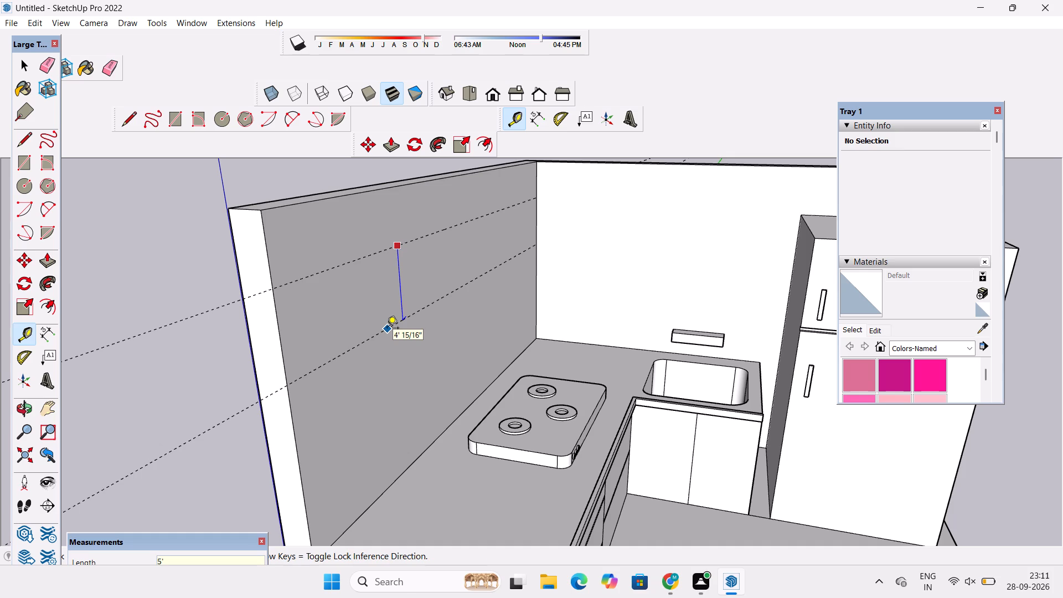
scroll(377, 337, "down", 3)
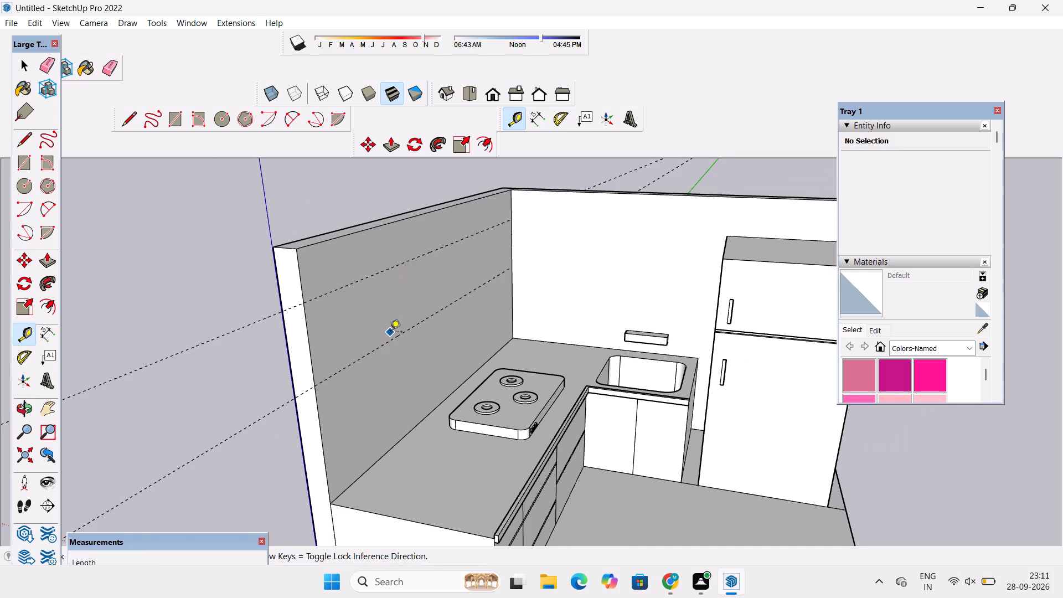
Place a guide line on the sink wall 3' below its top edge, level with the cooktop wall's upper guide.
key("space")
type("o")
left_click_drag(386, 336, 429, 334)
left_click_drag(429, 334, 368, 333, "shift")
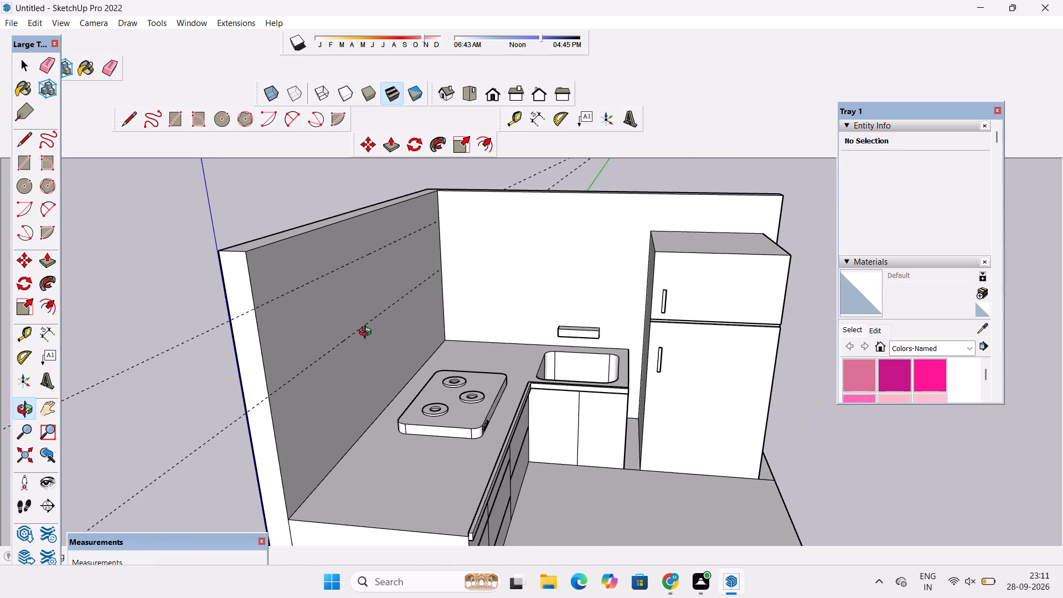
left_click_drag(368, 333, 373, 334)
key("t")
scroll(453, 179, "up", 2)
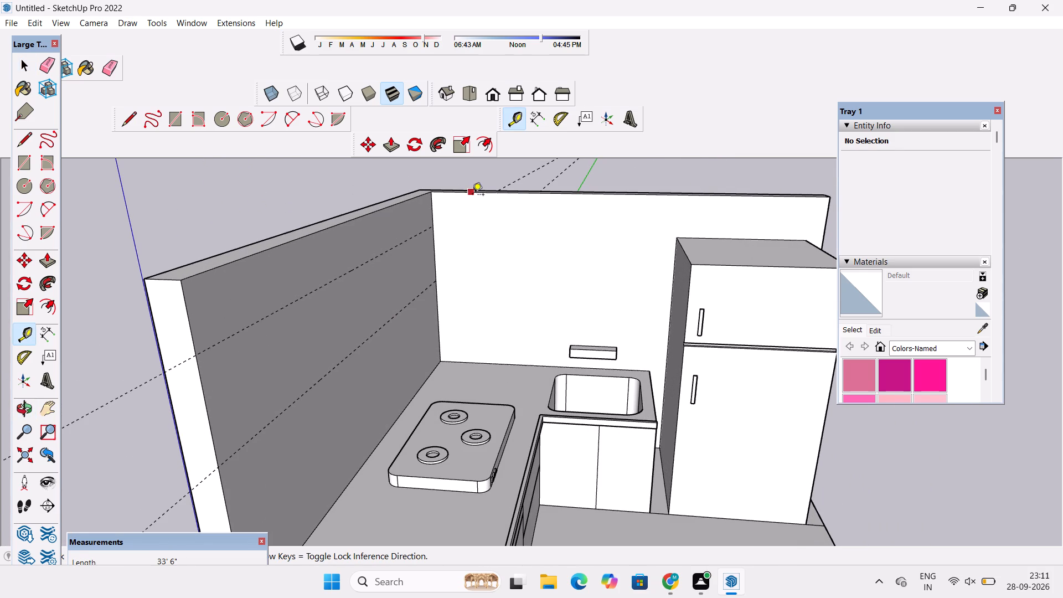
left_click(492, 195)
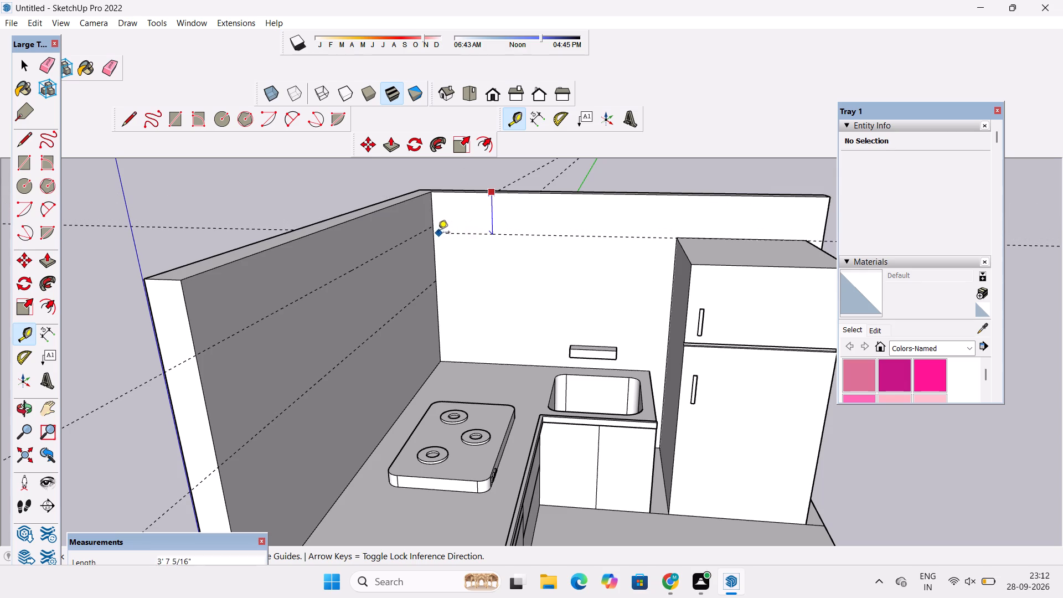
left_click(432, 228)
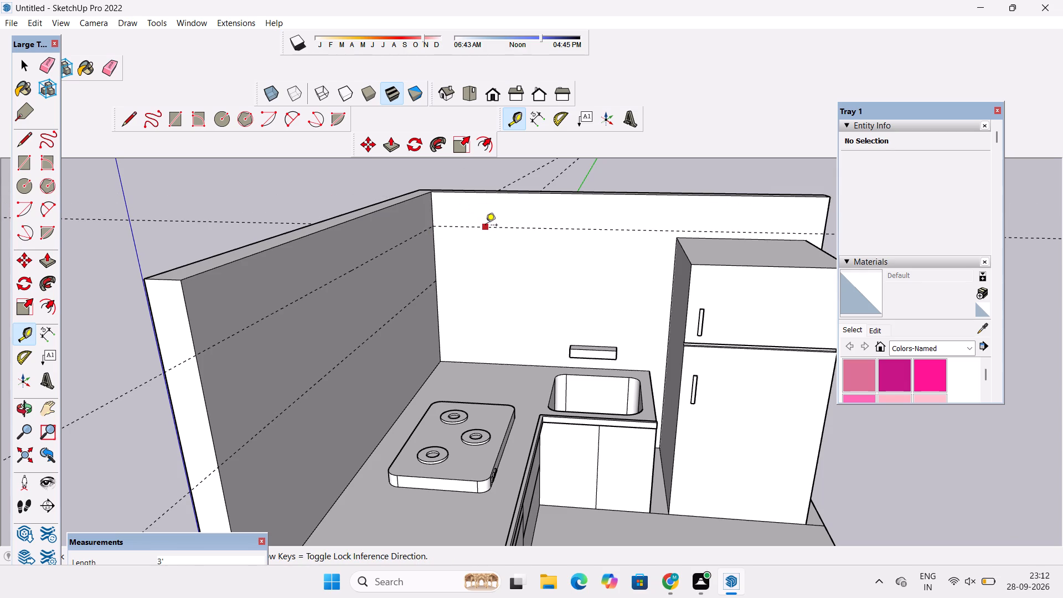
Place another guide line on the sink wall 5' below the upper one, meeting the cooktop wall's lower guide at the corner.
left_click(486, 226)
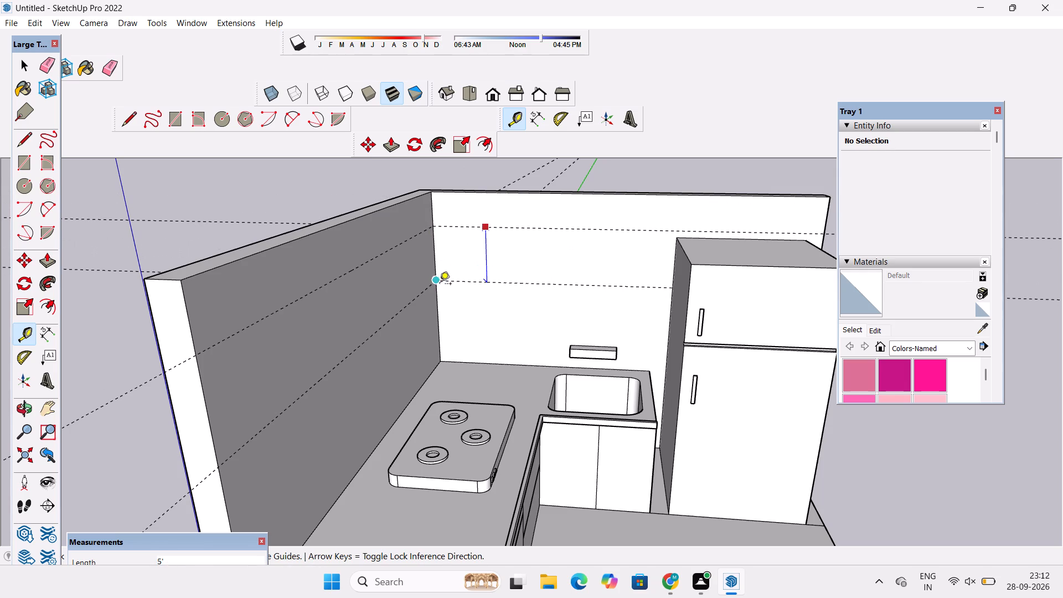
left_click(438, 282)
key("space")
Examine the guide line layout on both kitchen walls from several angles.
type("o")
scroll(455, 278, "down", 2)
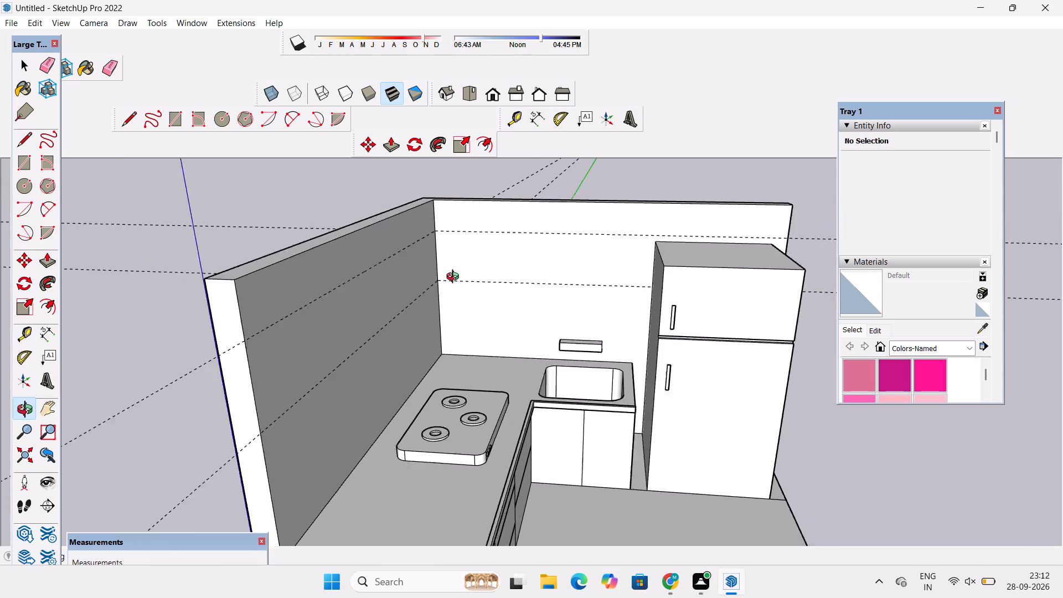
scroll(455, 278, "down", 2)
left_click_drag(484, 278, 427, 279)
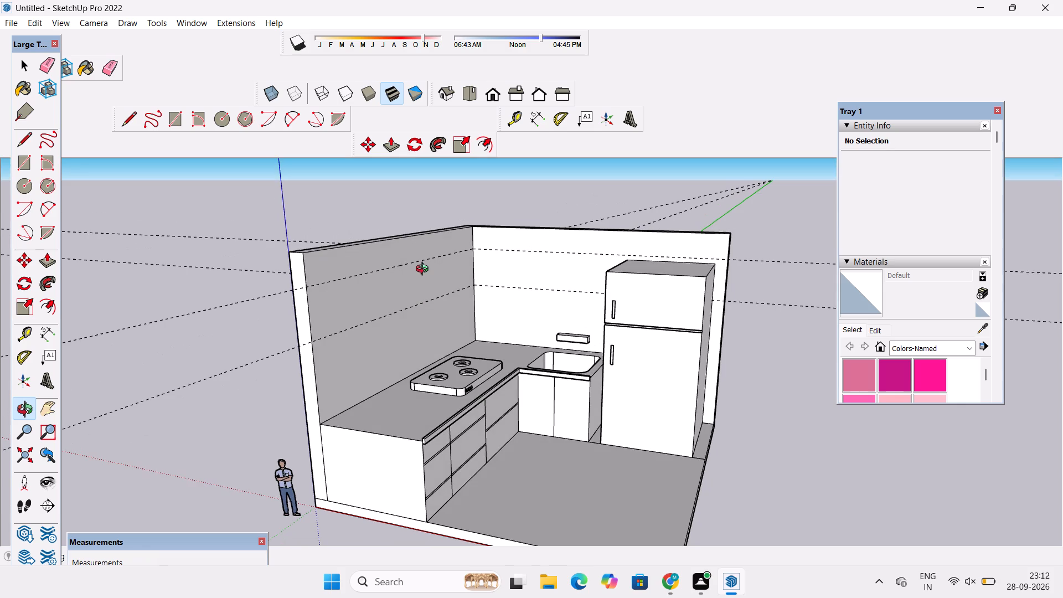
left_click_drag(436, 290, 437, 310)
left_click_drag(437, 310, 437, 288, "shift")
left_click_drag(437, 288, 403, 300)
scroll(398, 300, "up", 1)
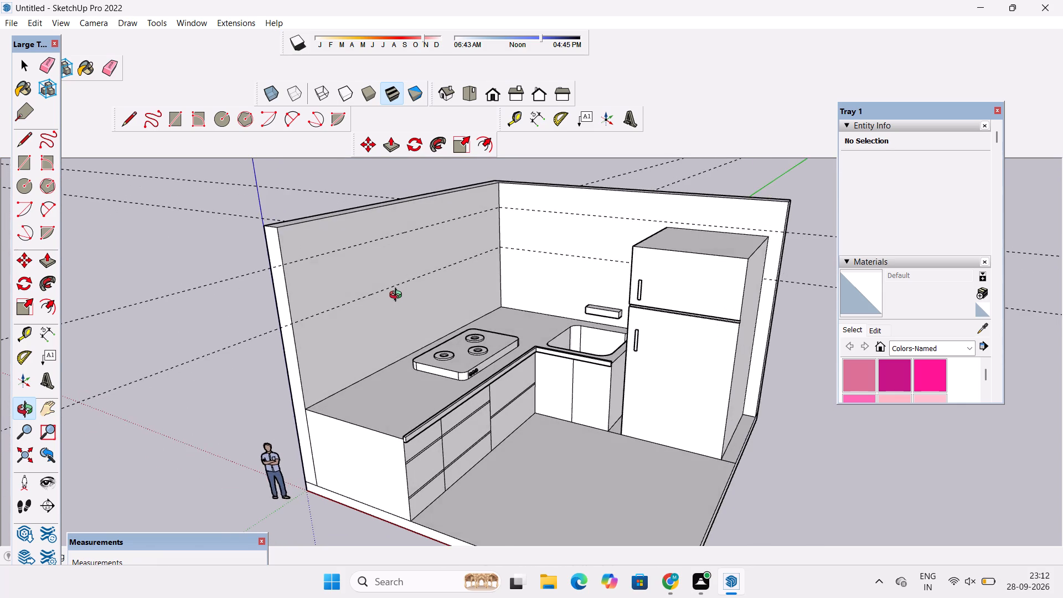
scroll(398, 296, "down", 2)
left_click_drag(406, 296, 370, 302)
left_click(370, 302, "shift")
left_click_drag(369, 302, 318, 306)
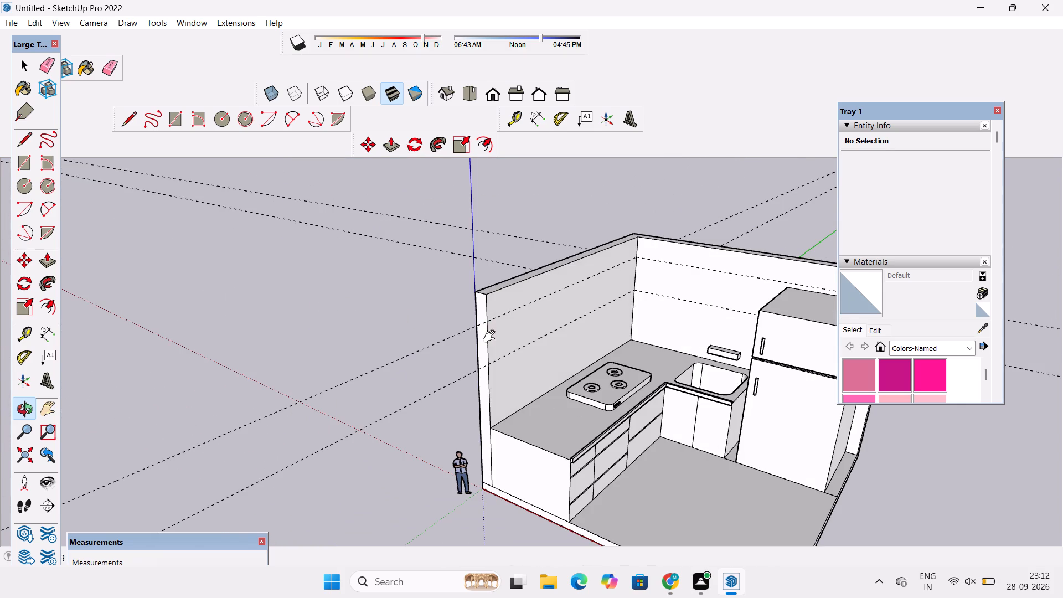
Draw a rectangle about 32' 9" by 5' across the full cooktop wall, between its upper and lower guide lines.
left_click_drag(494, 338, 357, 314, "shift")
scroll(385, 303, "up", 4)
left_click_drag(401, 302, 291, 301, "shift")
scroll(291, 301, "down", 4)
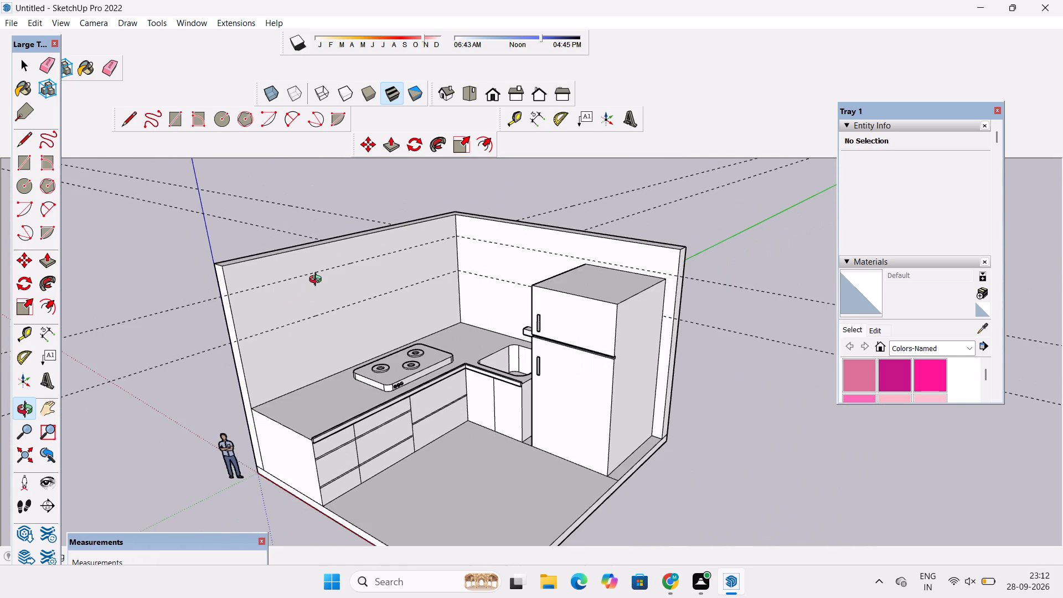
scroll(318, 281, "up", 3)
left_click_drag(318, 280, 342, 302, "shift")
left_click_drag(342, 302, 331, 282)
left_click_drag(332, 327, 322, 303, "shift")
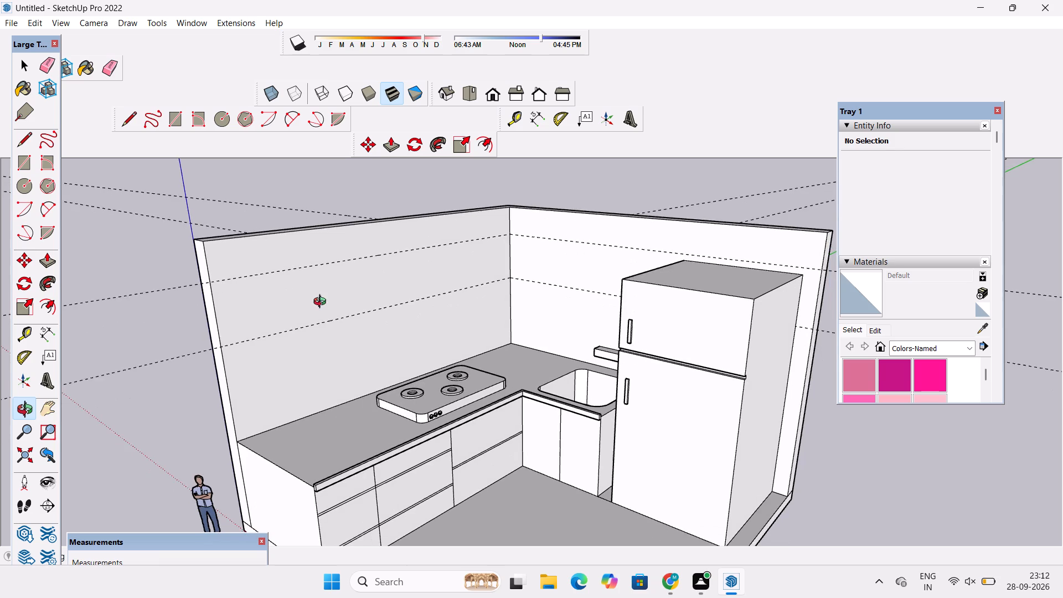
left_click_drag(322, 303, 326, 319)
left_click(324, 311, "shift")
key("r")
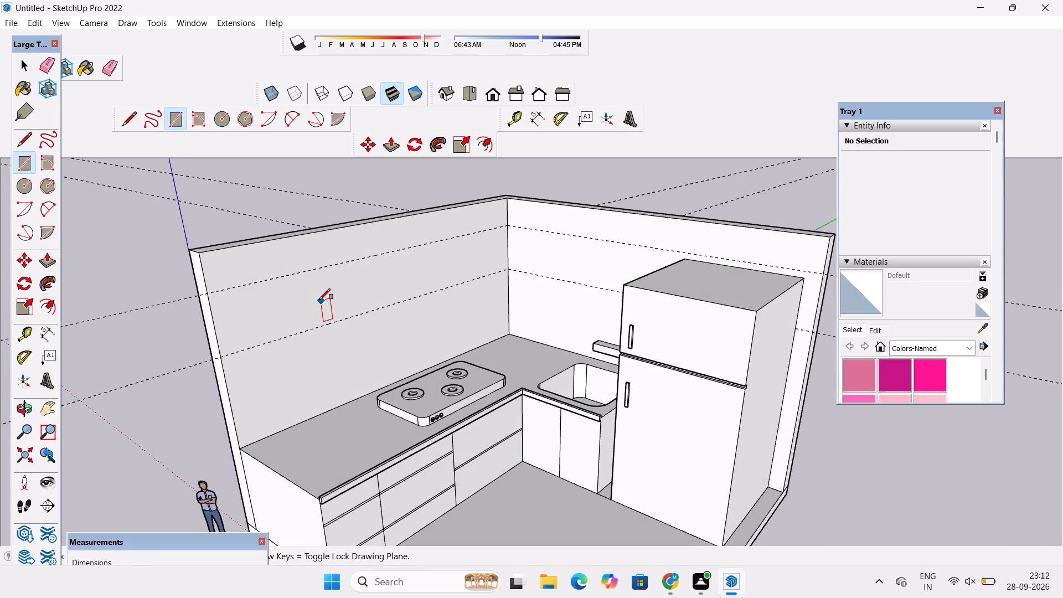
left_click(207, 294)
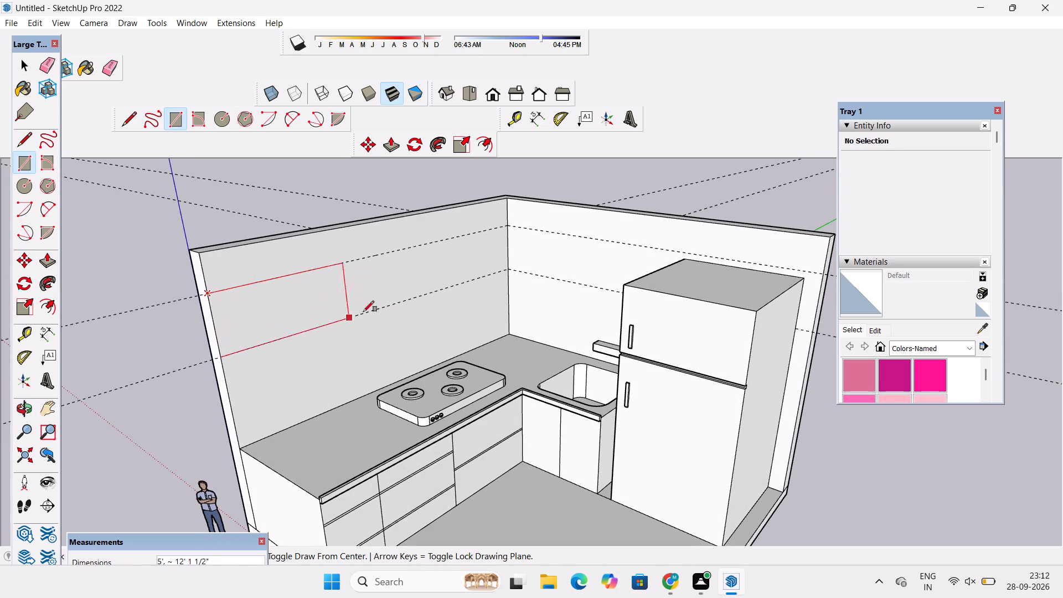
left_click(505, 269)
Draw a rectangle about 19' by 5' between the sink wall's guides, from the corner to just short of the fridge.
key("o")
left_click_drag(477, 282, 600, 267)
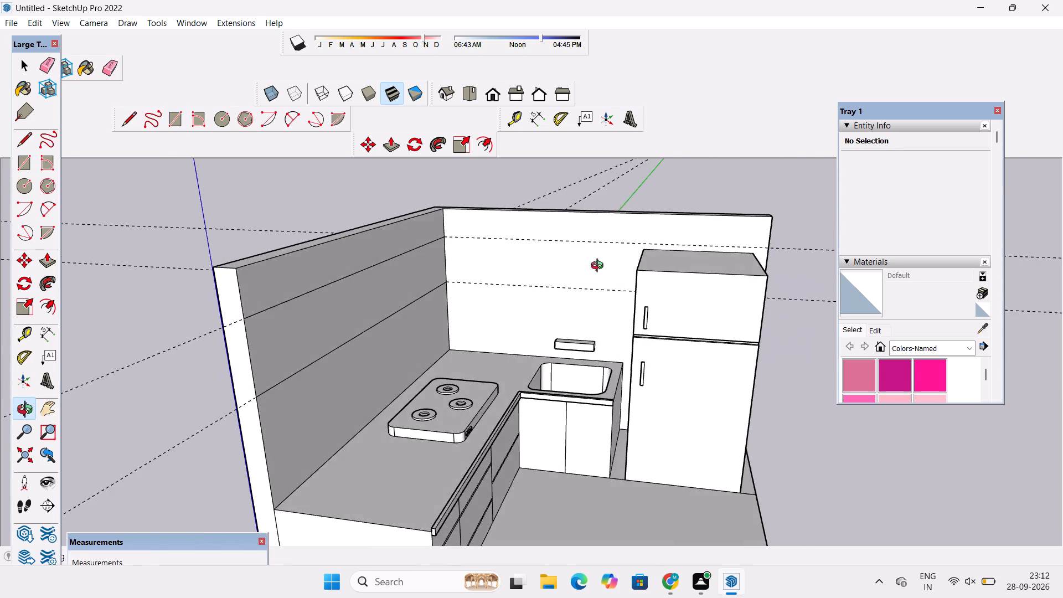
left_click_drag(600, 267, 600, 267)
left_click_drag(579, 276, 536, 305, "shift")
left_click_drag(534, 309, 537, 302)
scroll(439, 301, "up", 3)
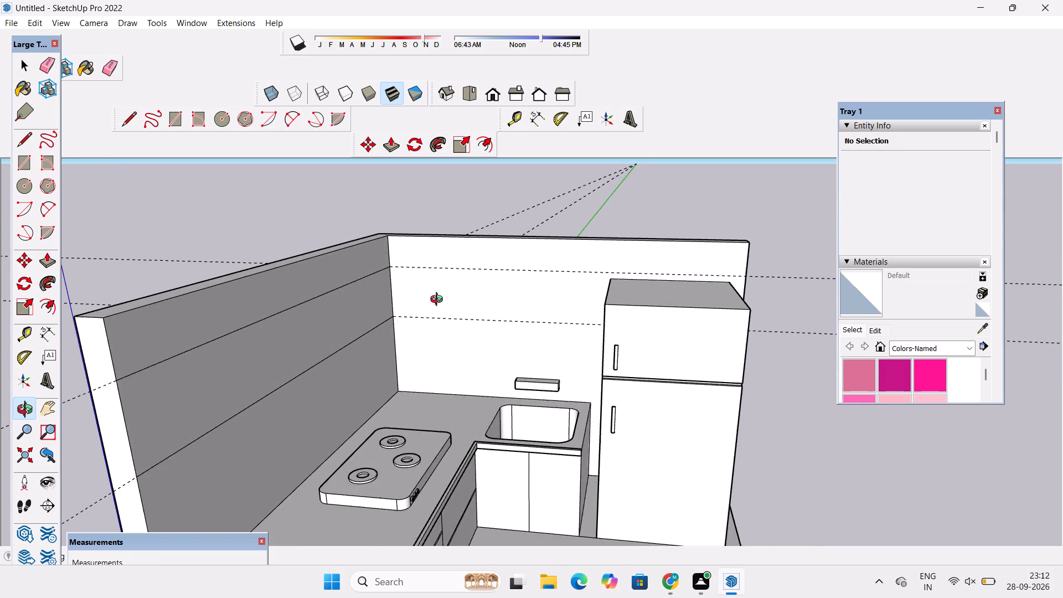
left_click_drag(435, 301, 457, 298)
left_click_drag(457, 298, 453, 286, "shift")
key("r")
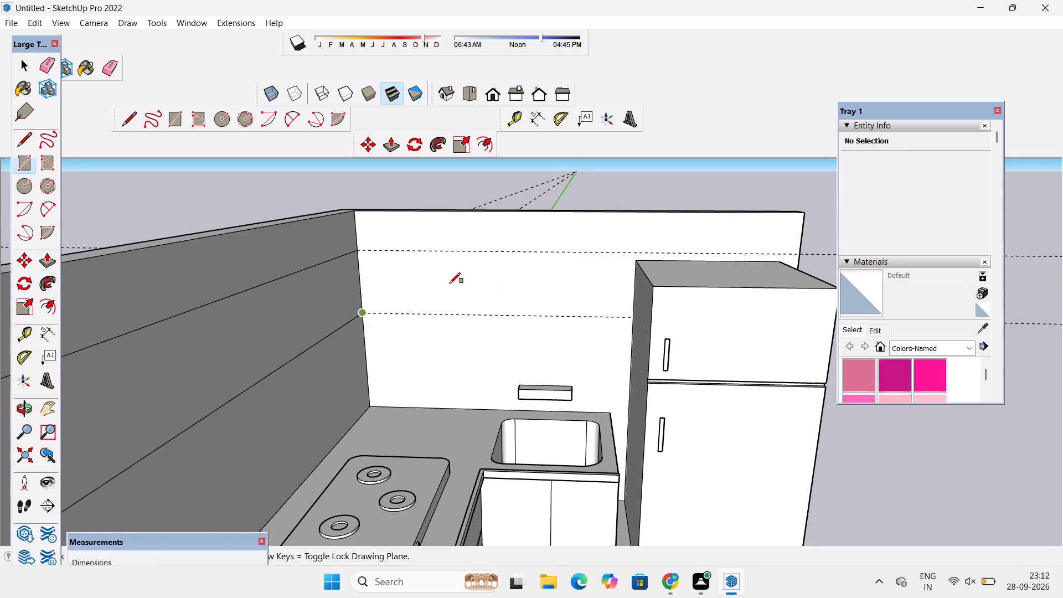
scroll(372, 265, "up", 2)
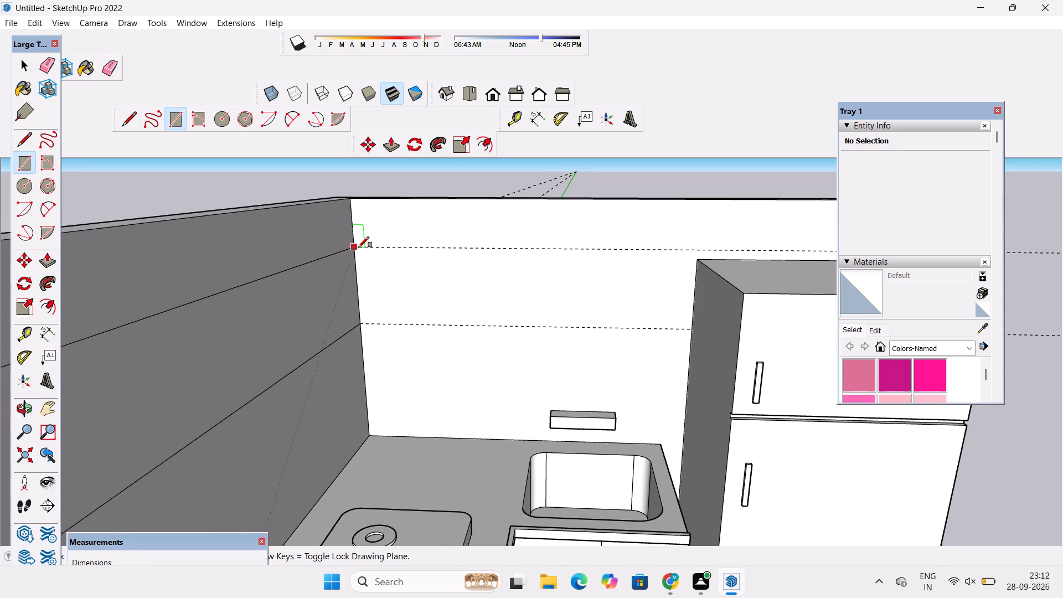
left_click(353, 249)
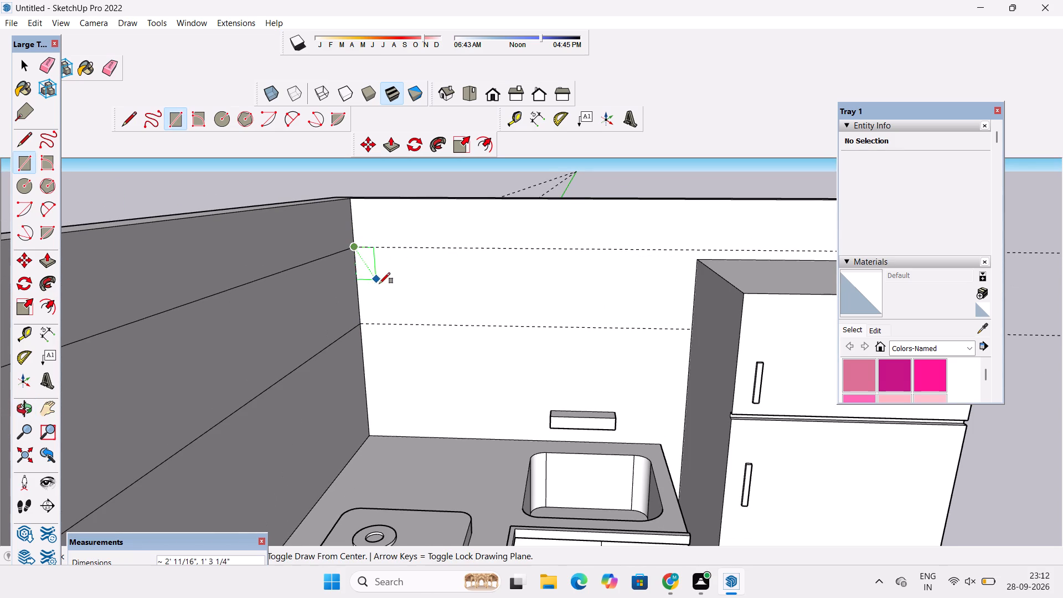
scroll(381, 283, "down", 4)
scroll(427, 315, "up", 4)
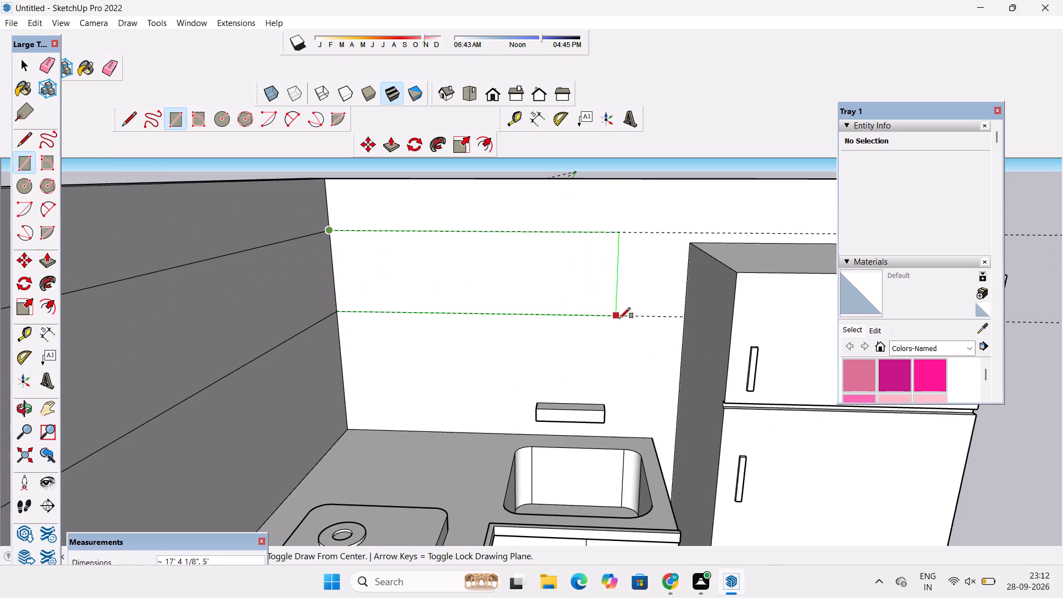
left_click(642, 316)
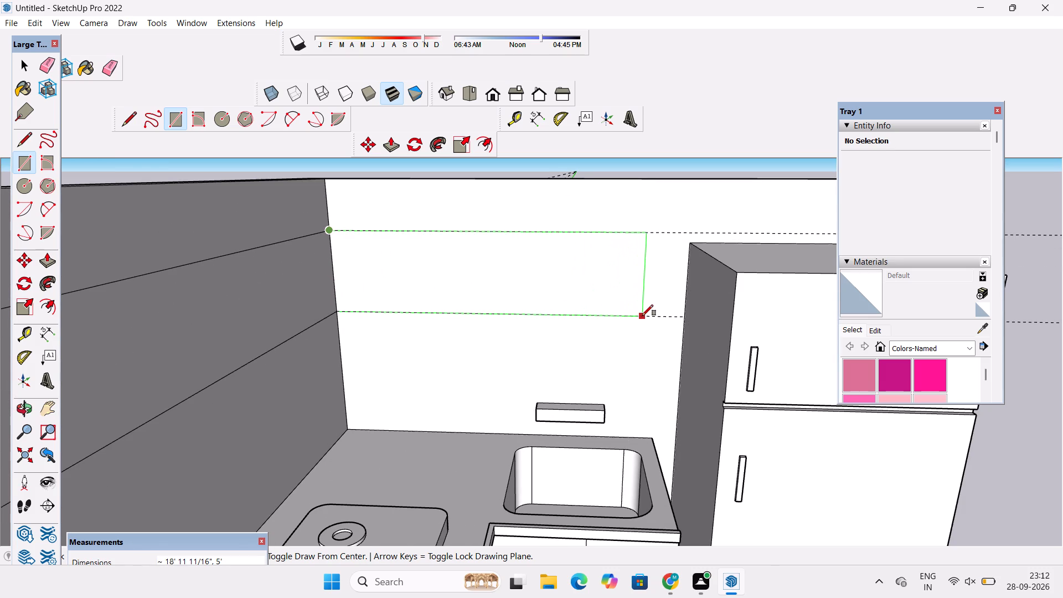
Erase the four horizontal guide lines of the cooktop and sink walls.
key("space")
key("e")
key("e")
scroll(465, 287, "down", 4)
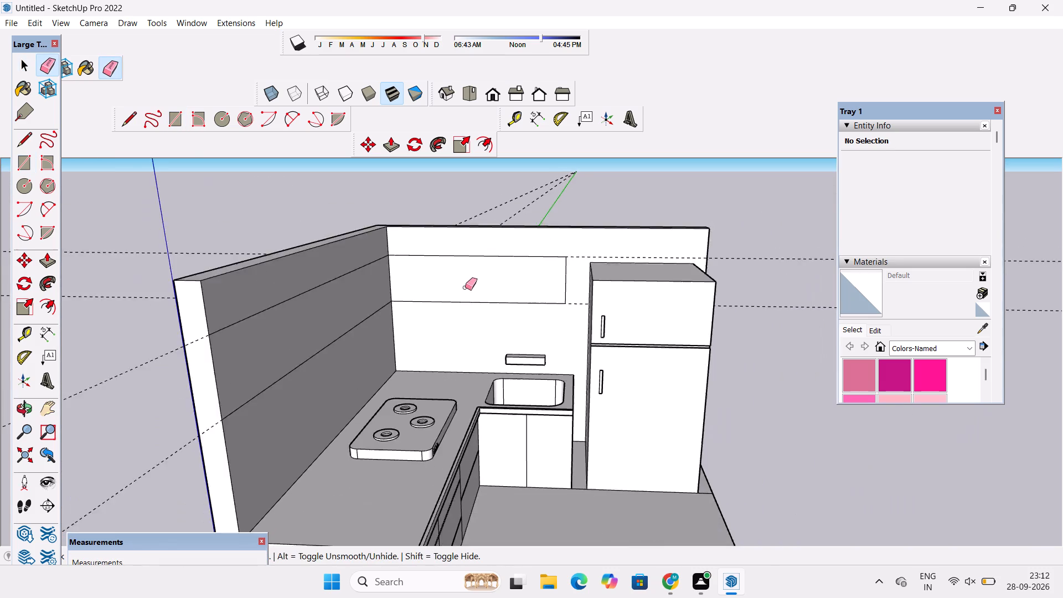
scroll(465, 287, "down", 9)
left_click_drag(637, 241, 648, 306)
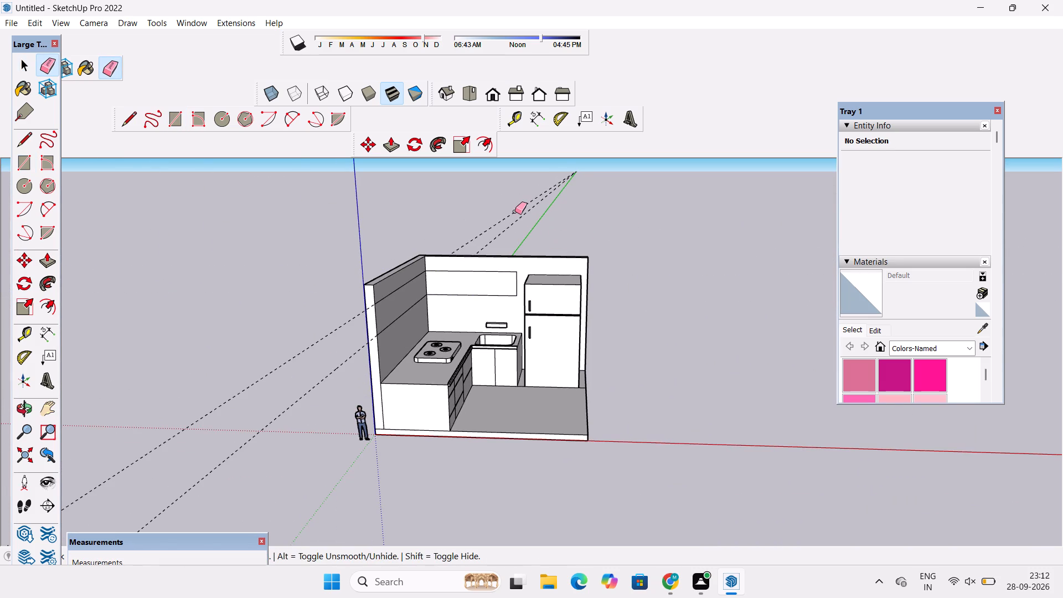
left_click_drag(515, 212, 517, 223)
Place a vertical guide line on the cooktop wall, 6' in from the wall's open end.
key("o")
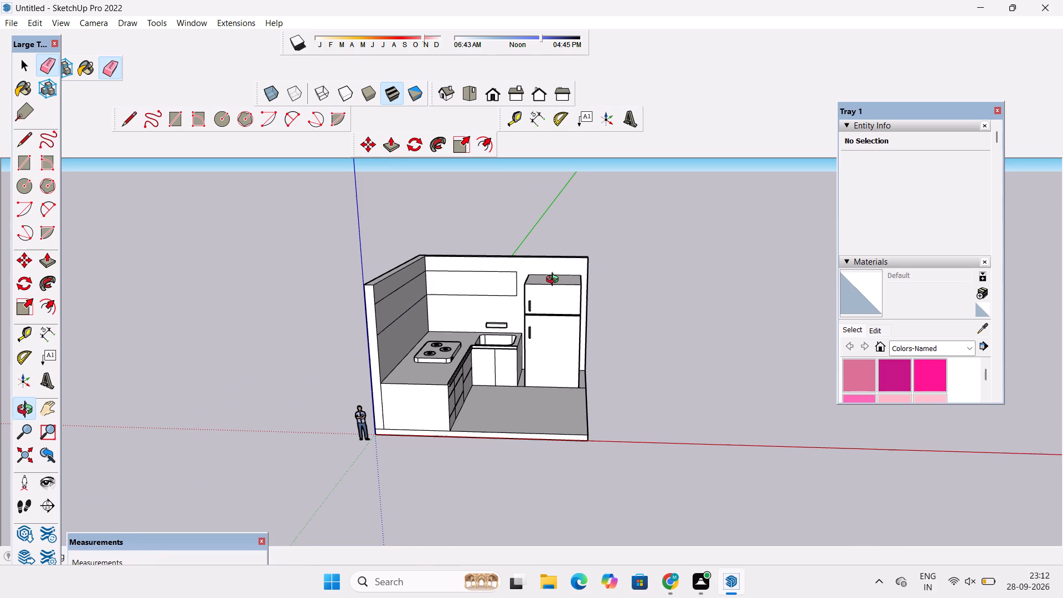
left_click_drag(555, 281, 454, 297)
scroll(454, 297, "up", 3)
left_click_drag(454, 297, 469, 311, "shift")
left_click_drag(472, 316, 381, 343)
scroll(363, 336, "up", 3)
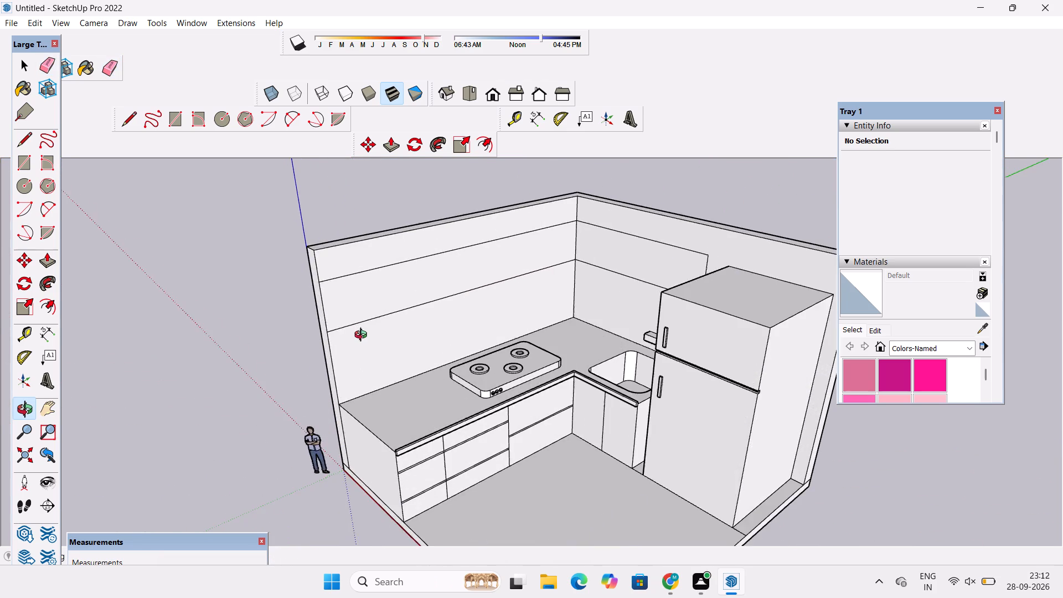
left_click_drag(361, 334, 388, 349, "shift")
scroll(363, 341, "up", 3)
left_click_drag(362, 334, 376, 354, "shift")
left_click_drag(377, 355, 378, 347)
left_click_drag(395, 342, 373, 342)
left_click_drag(376, 342, 329, 342, "shift")
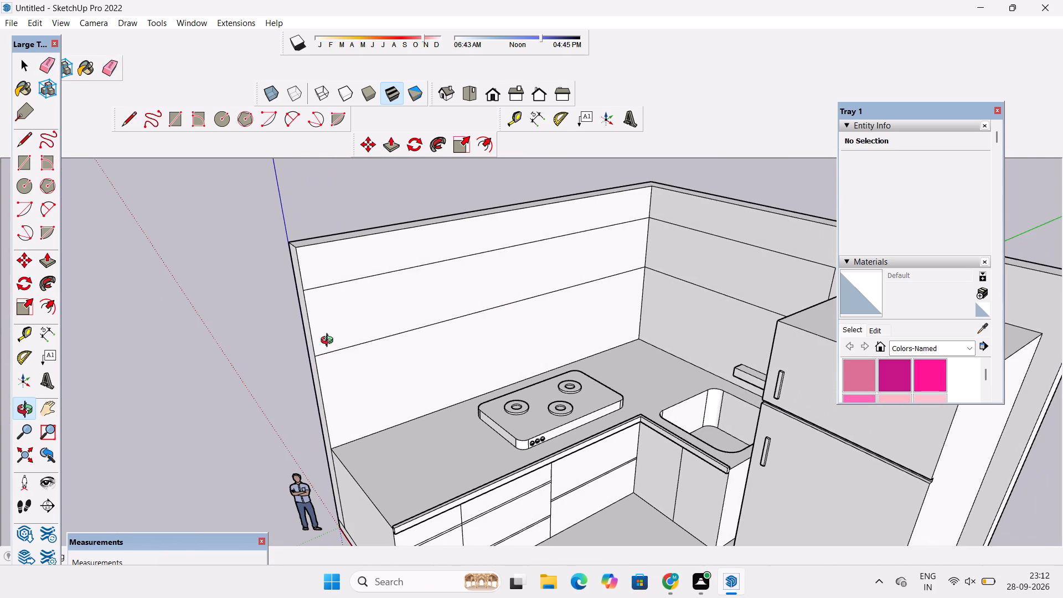
key("t")
scroll(329, 342, "up", 2)
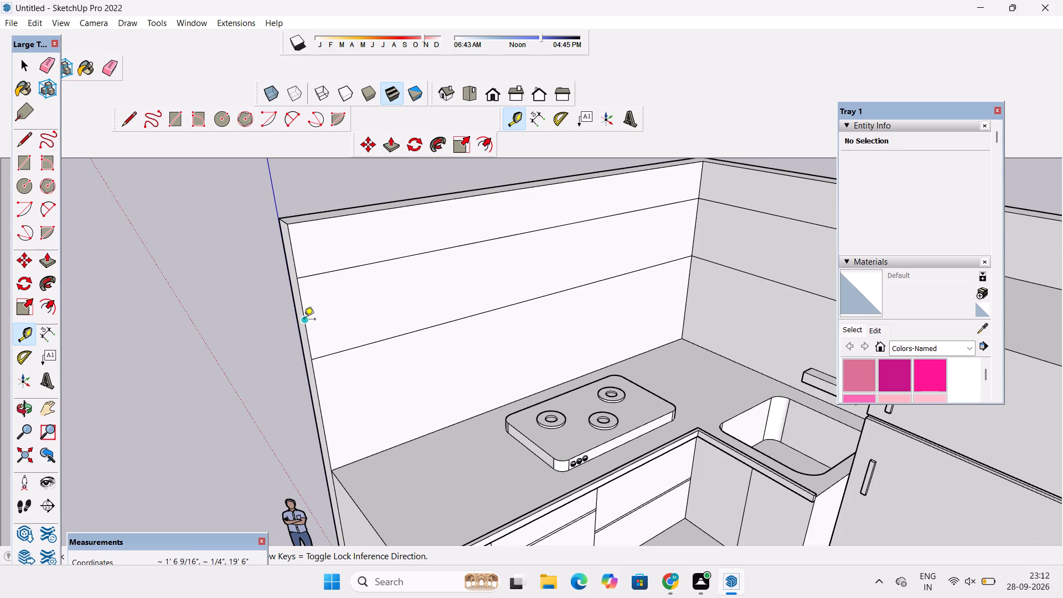
left_click(304, 320)
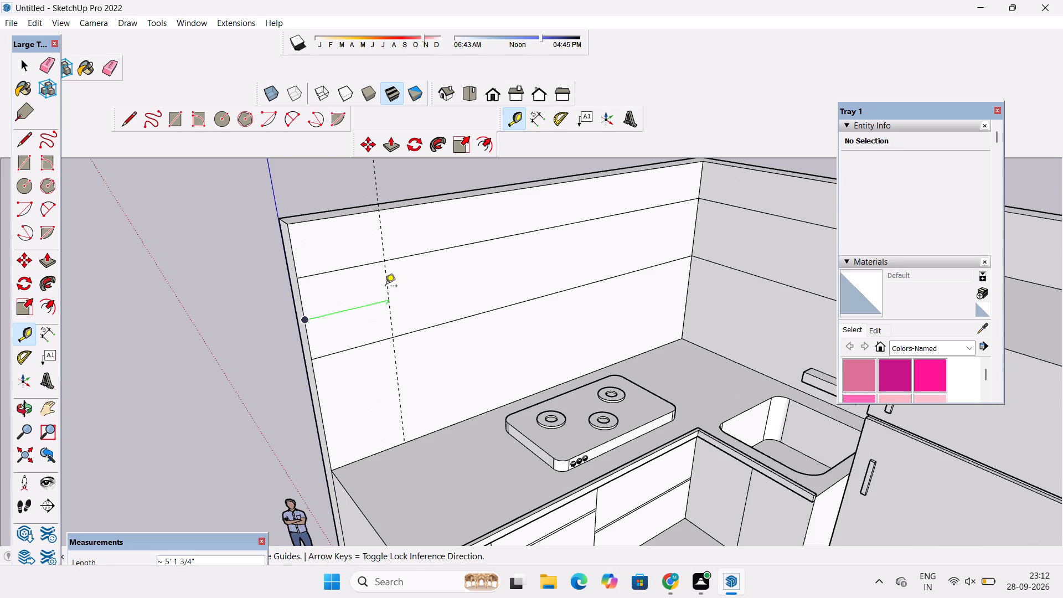
key("6")
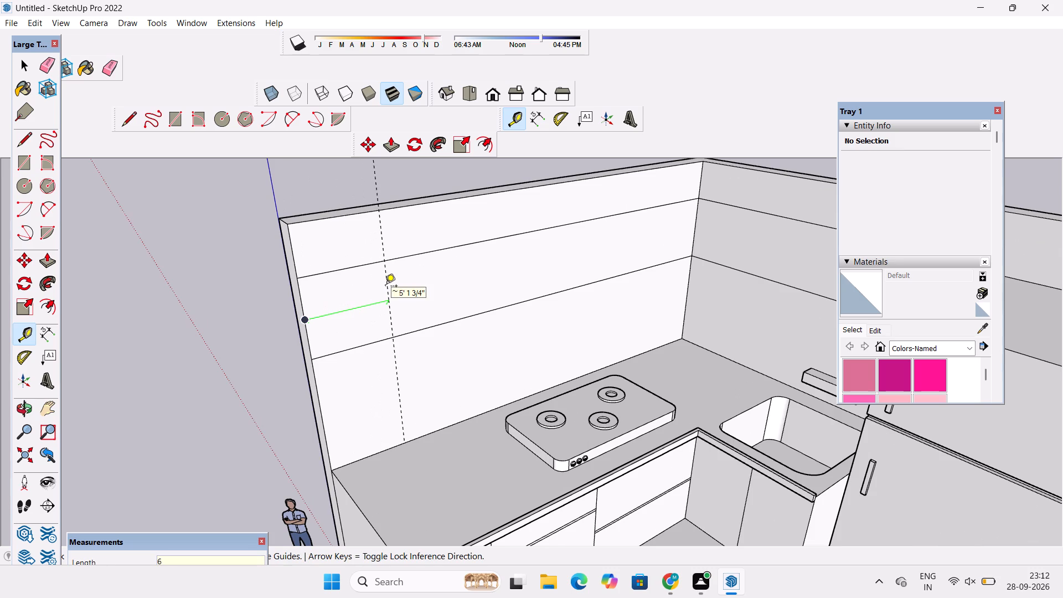
key("apostrophe")
key("Return")
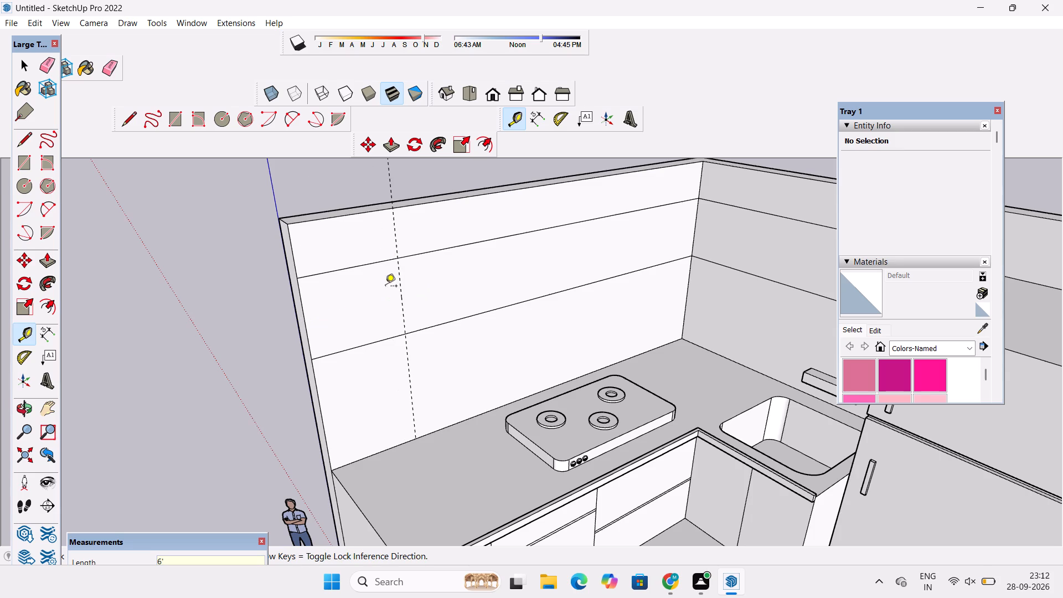
Add three more vertical guide lines on the cooktop wall, each 6' from the previous one toward the corner.
scroll(386, 261, "down", 5)
scroll(403, 283, "up", 5)
left_click(392, 267)
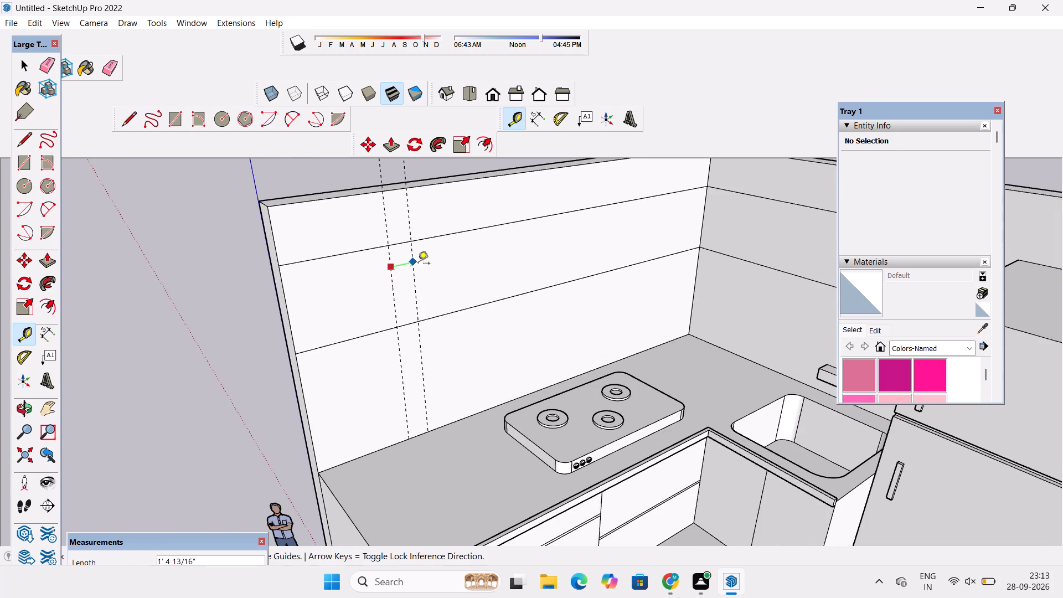
type("6'")
key("Return")
scroll(460, 249, "down", 3)
scroll(478, 244, "up", 4)
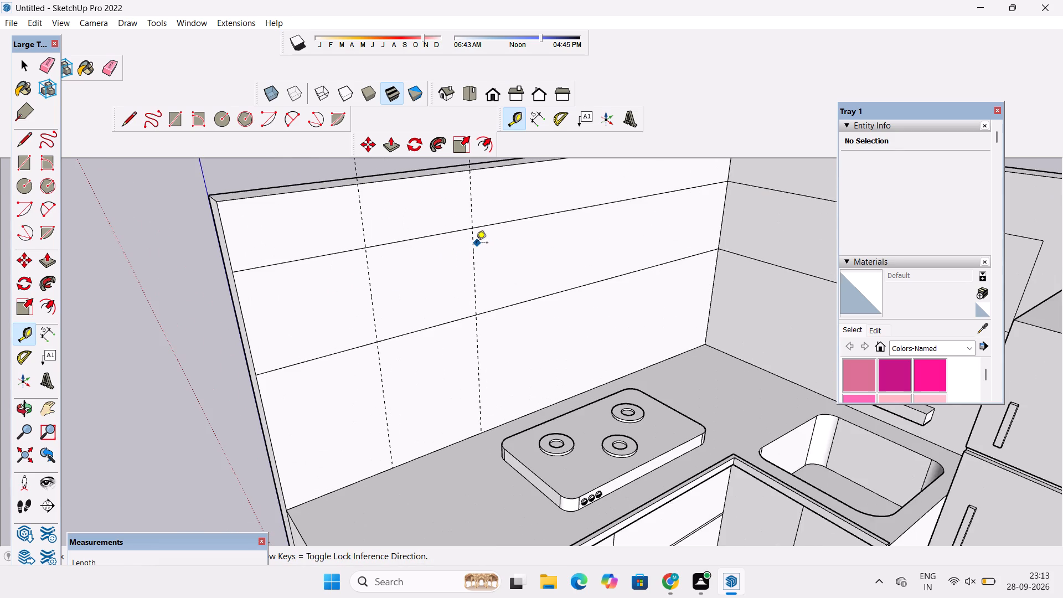
left_click(473, 244)
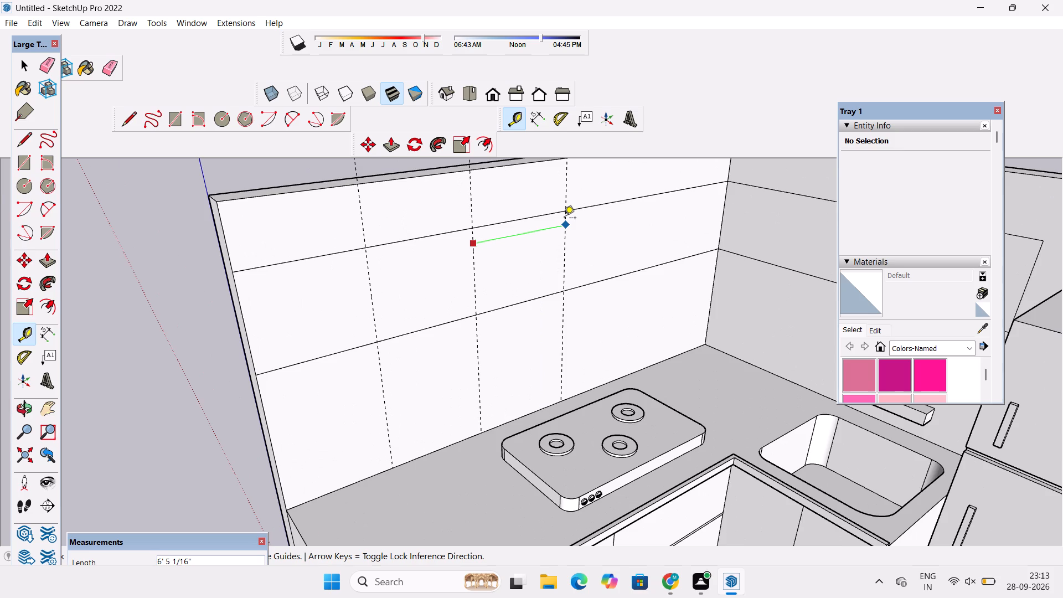
type("6'")
key("Return")
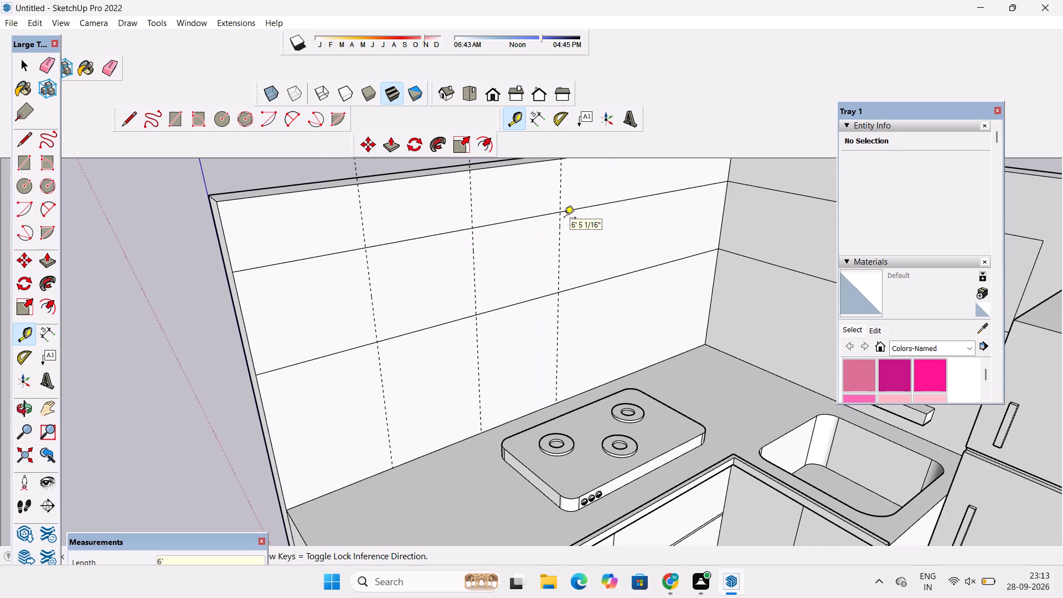
scroll(558, 238, "down", 4)
scroll(558, 245, "up", 6)
left_click(558, 275)
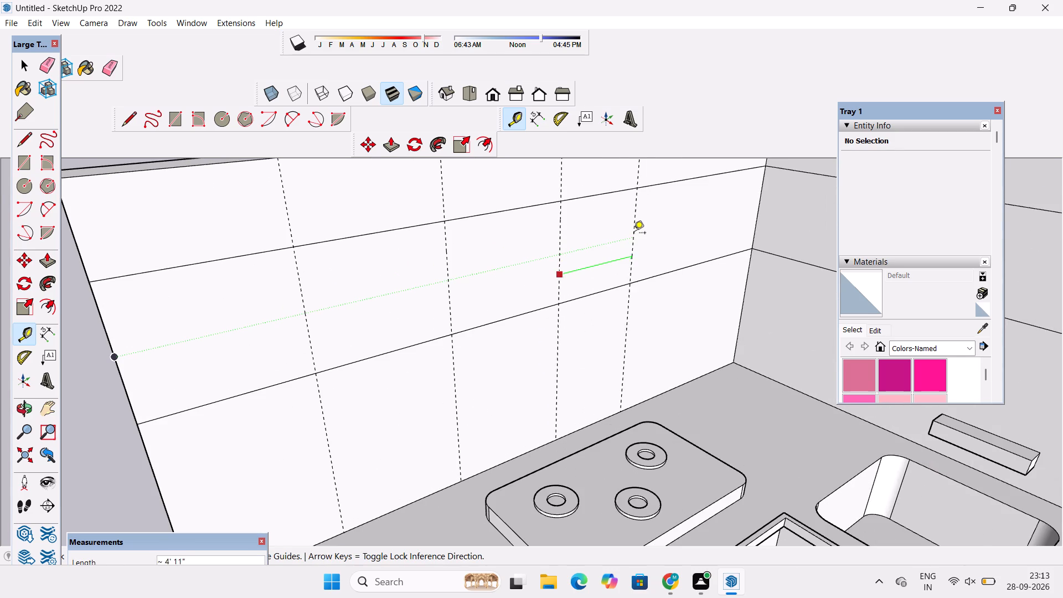
type("6'")
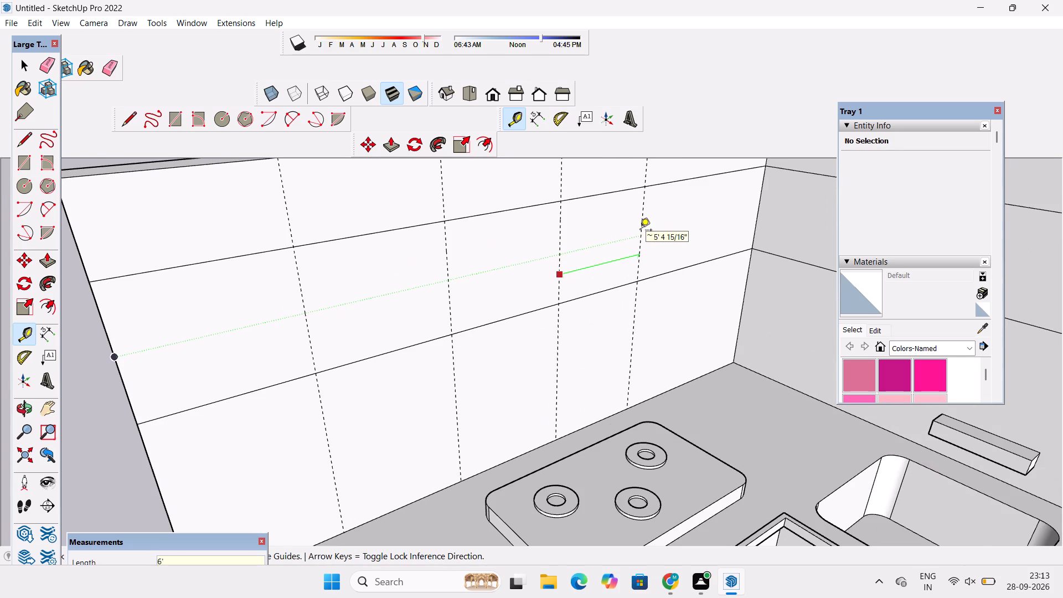
key("Return")
Draw a 5' vertical line across the cooktop wall's rectangle along the guide nearest the open end.
key("o")
scroll(640, 231, "down", 6)
left_click_drag(660, 261, 617, 248)
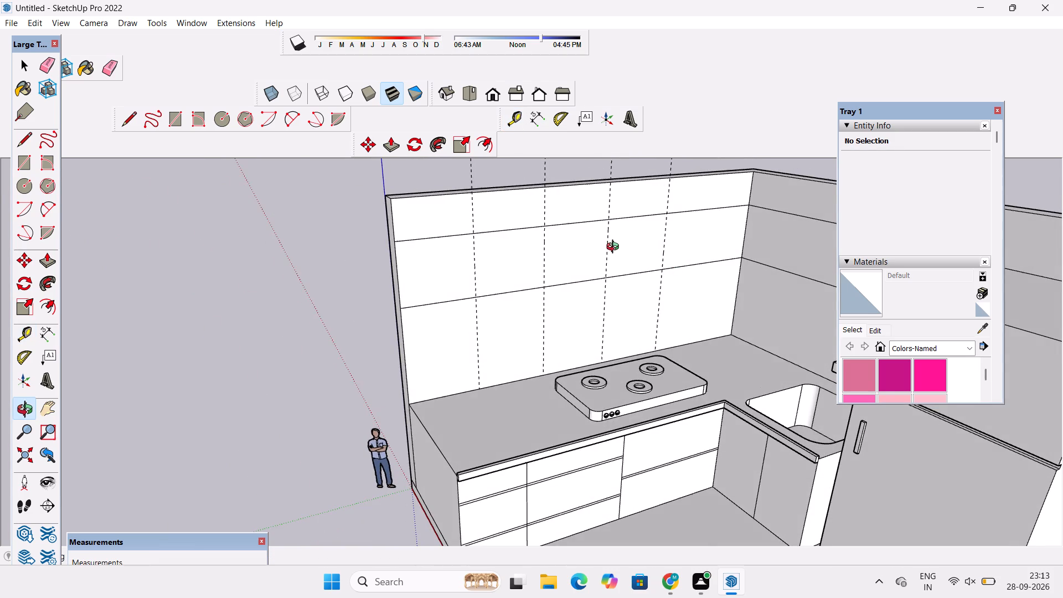
left_click_drag(615, 248, 522, 260, "shift")
scroll(520, 261, "down", 3)
left_click_drag(516, 267, 547, 333)
scroll(382, 333, "up", 4)
left_click_drag(383, 336, 373, 281)
left_click_drag(373, 277, 391, 347, "shift")
scroll(391, 347, "up", 4)
left_click_drag(435, 337, 389, 328, "shift")
left_click_drag(403, 348, 395, 329)
left_click_drag(402, 328, 326, 347, "shift")
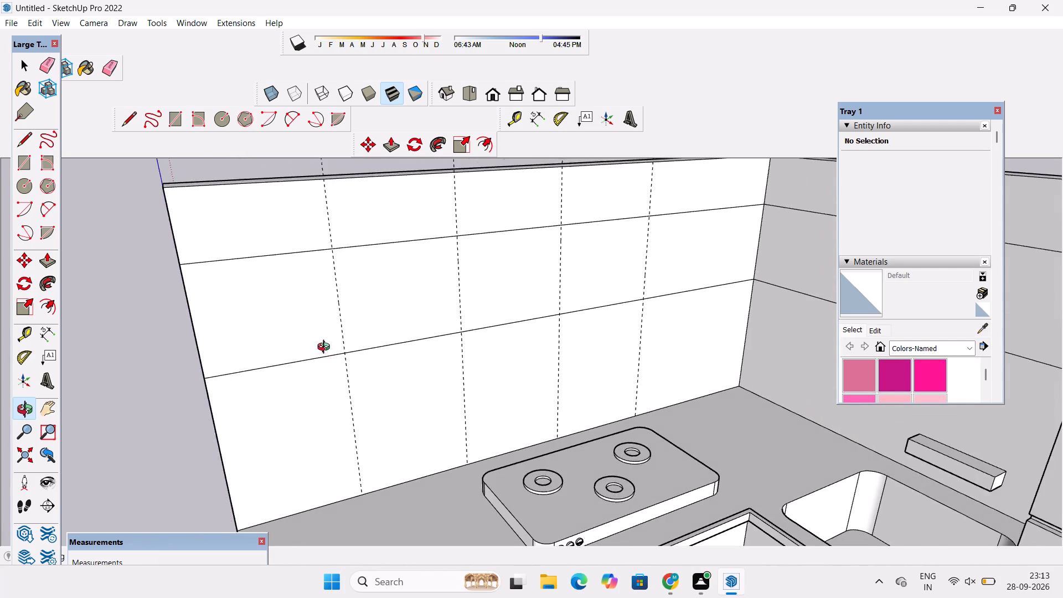
left_click_drag(330, 357, 359, 361)
left_click_drag(359, 361, 354, 339)
scroll(354, 338, "up", 2)
key("l")
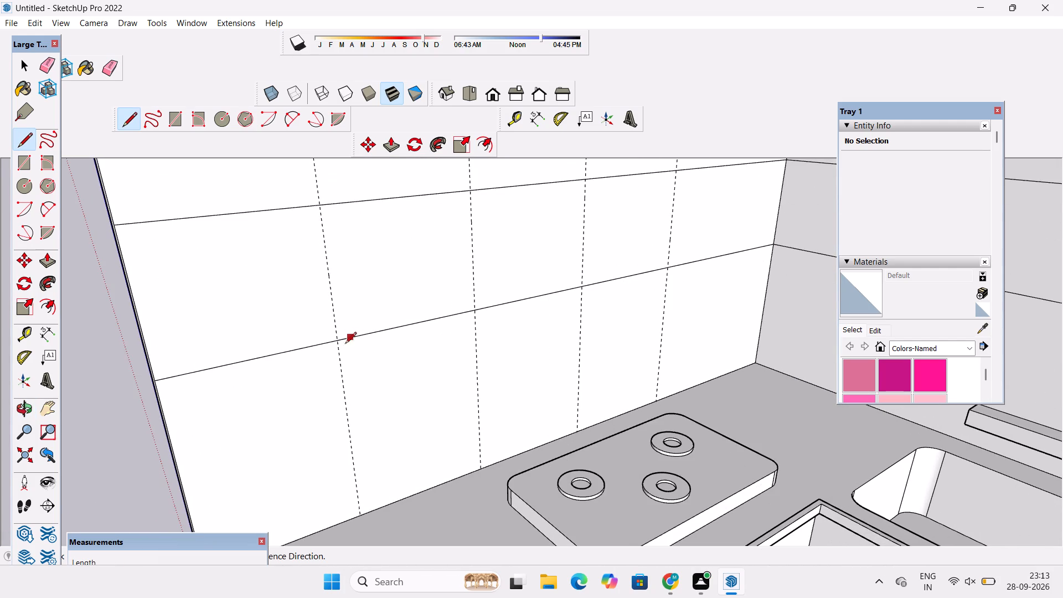
left_click(339, 341)
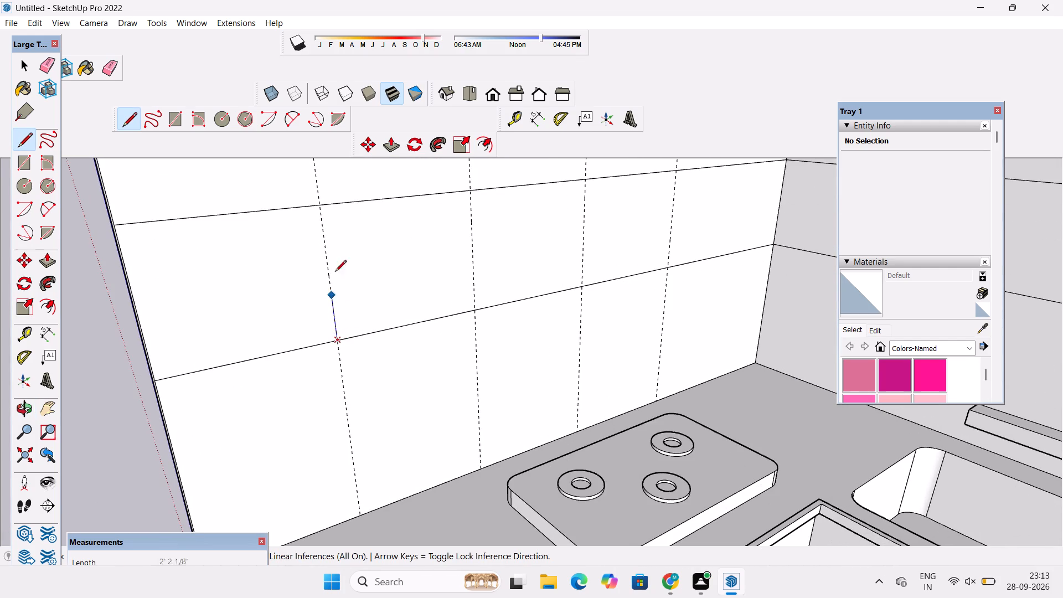
left_click(322, 204)
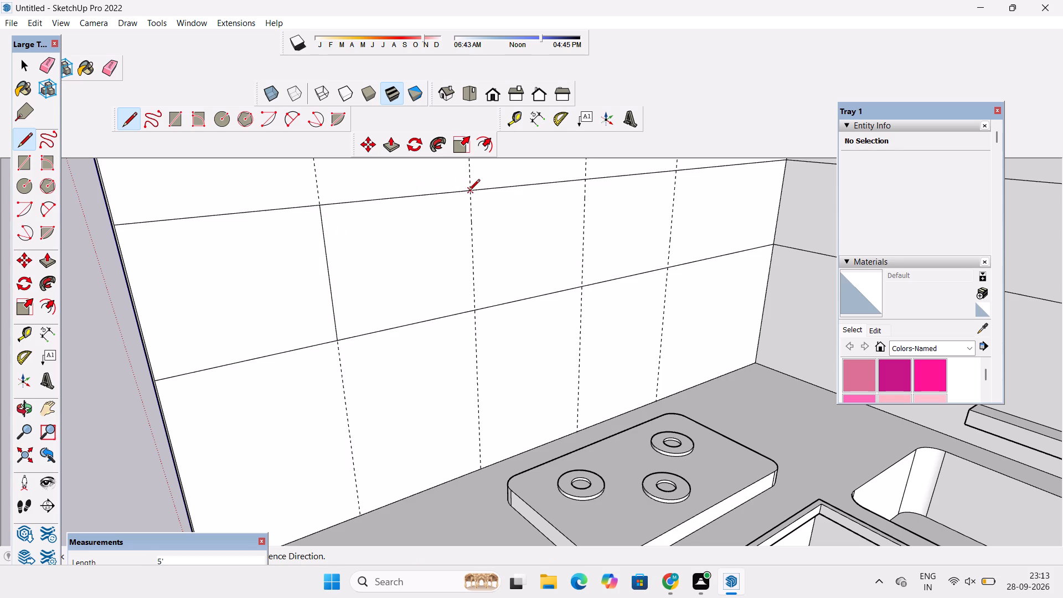
Draw vertical dividing lines across the cooktop wall's band along the three remaining guides toward the corner.
left_click(468, 192)
left_click(472, 310)
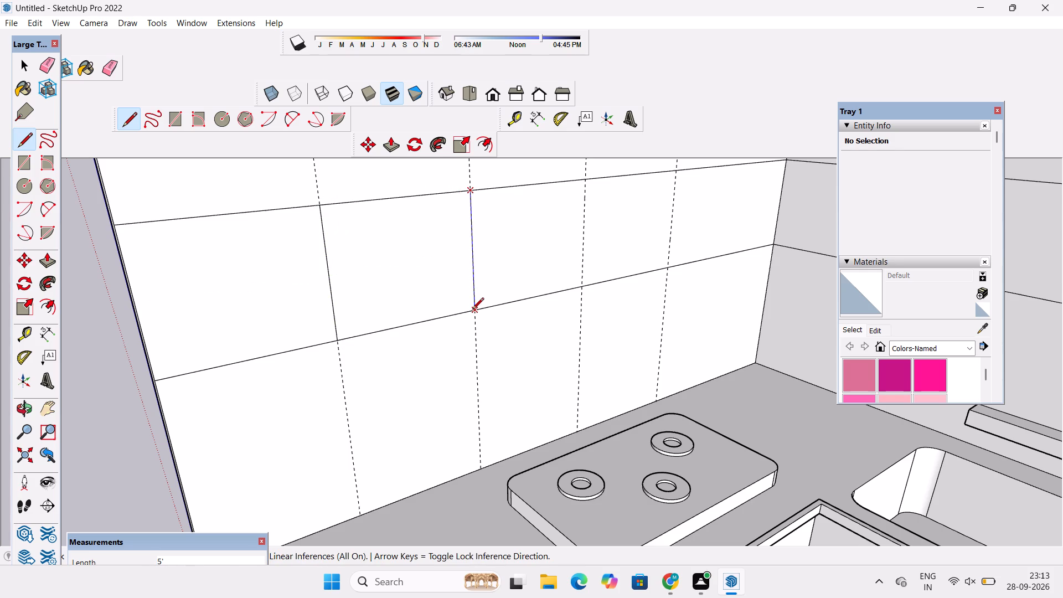
scroll(597, 183, "up", 1)
left_click(586, 179)
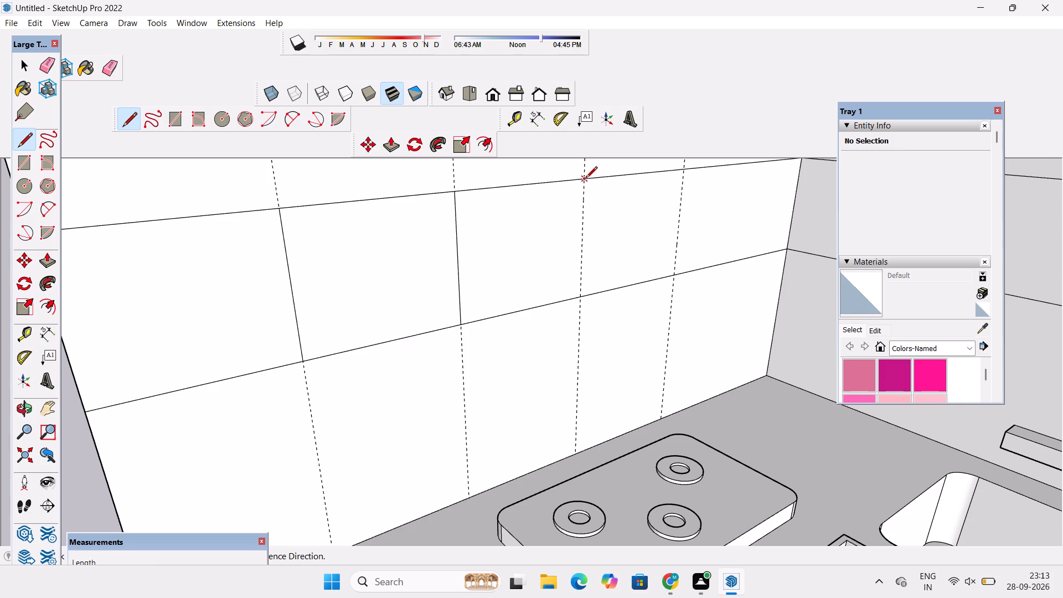
left_click(580, 297)
scroll(580, 297, "down", 4)
scroll(635, 219, "up", 4)
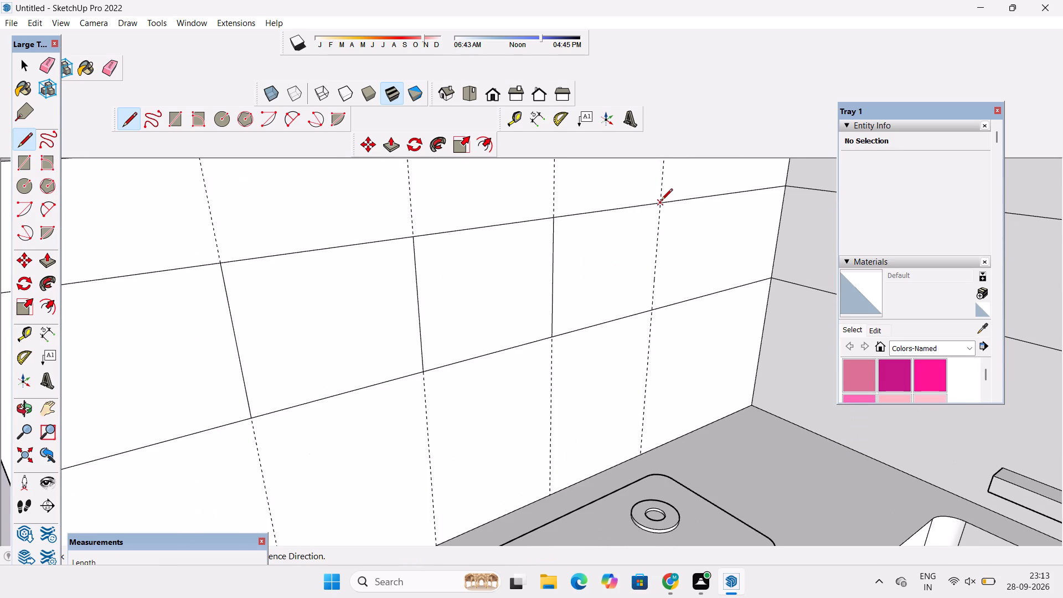
left_click(661, 201)
left_click(650, 313)
Erase the four vertical guide lines of the cooktop wall.
key("o")
scroll(650, 313, "down", 7)
left_click_drag(605, 347, 699, 343)
scroll(665, 303, "up", 4)
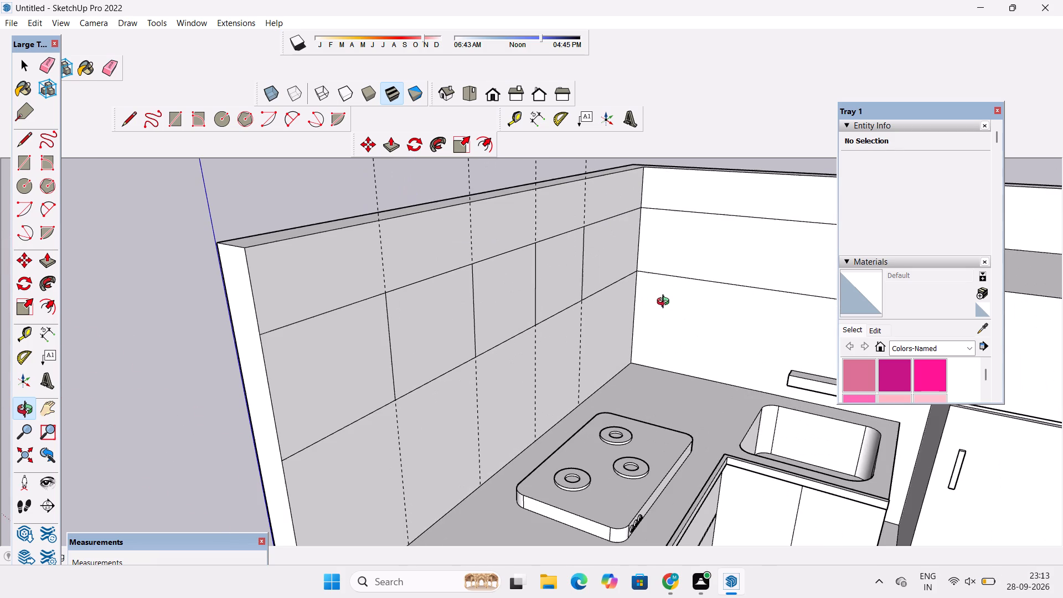
scroll(665, 303, "down", 2)
left_click_drag(647, 303, 682, 299)
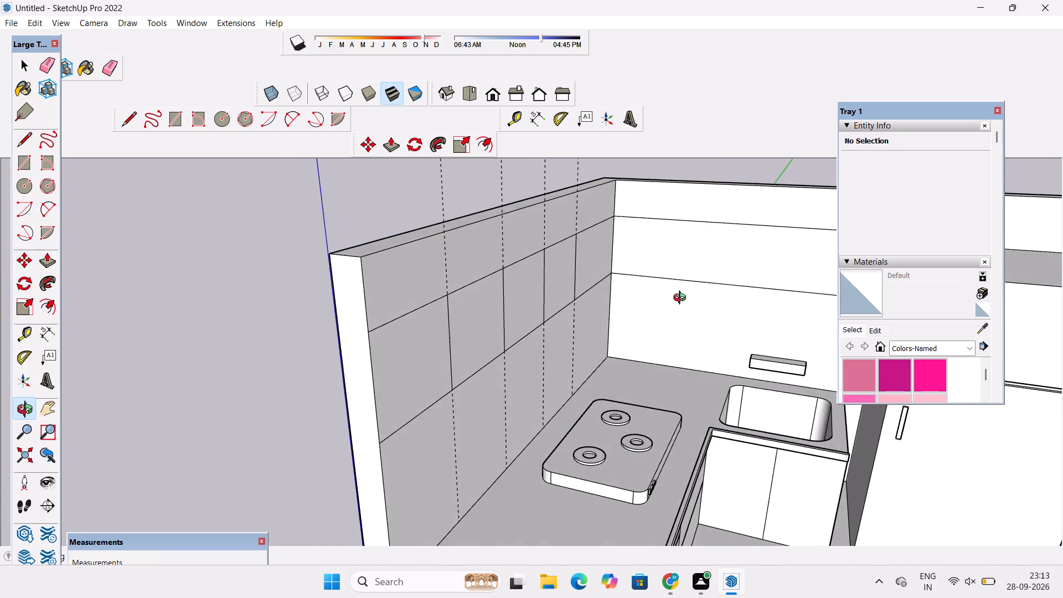
left_click_drag(679, 296, 628, 326, "shift")
scroll(604, 331, "down", 2)
left_click_drag(593, 333, 649, 316)
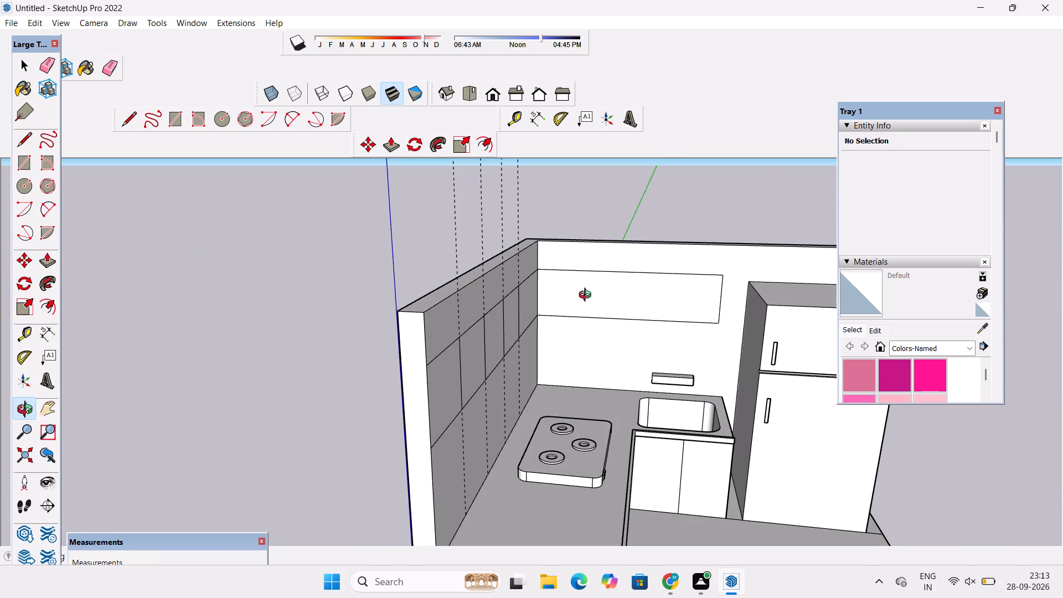
left_click_drag(586, 299, 567, 308)
left_click_drag(566, 308, 557, 295, "shift")
left_click_drag(557, 295, 527, 307)
key("e")
left_click_drag(517, 183, 519, 188)
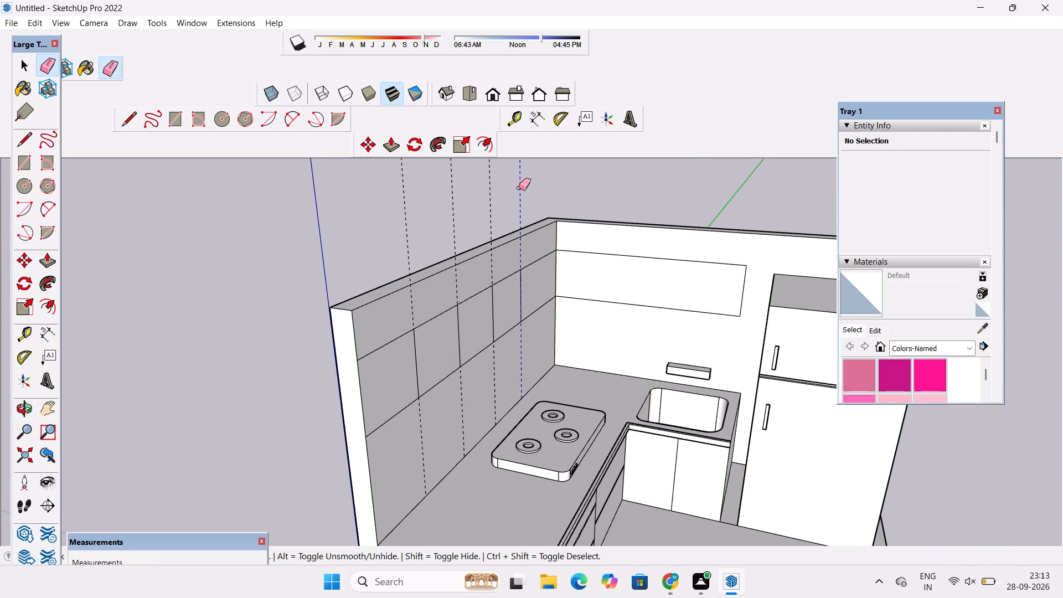
left_click_drag(519, 188, 520, 190)
left_click_drag(523, 188, 386, 242)
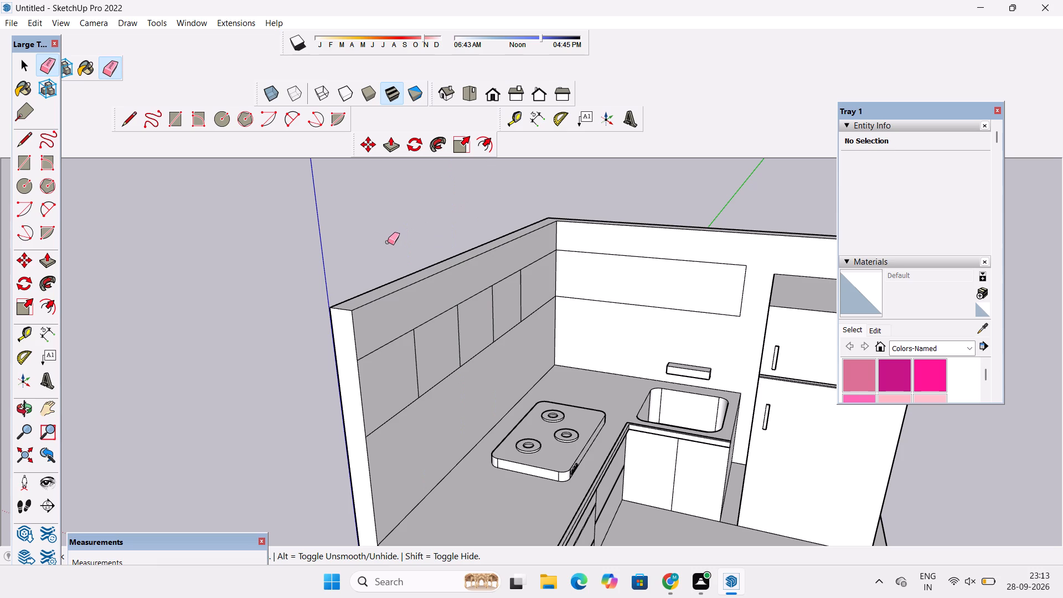
Extrude the cooktop wall section nearest the open end outward by 3' with Push/Pull.
key("space")
type("o")
left_click_drag(448, 275, 447, 285)
left_click_drag(453, 311, 464, 254, "shift")
left_click_drag(475, 287, 427, 308)
scroll(407, 311, "up", 4)
left_click_drag(409, 341, 497, 322, "shift")
left_click_drag(492, 331, 457, 331, "shift")
scroll(449, 331, "up", 1)
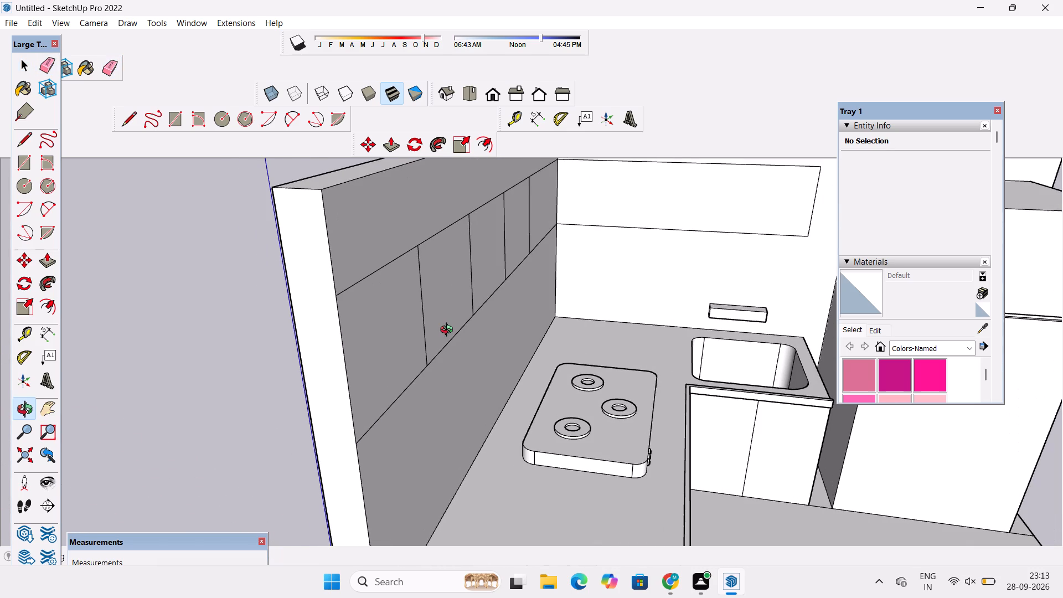
left_click_drag(449, 331, 440, 324, "shift")
left_click_drag(440, 324, 441, 332)
left_click_drag(441, 332, 443, 325, "shift")
left_click(443, 325)
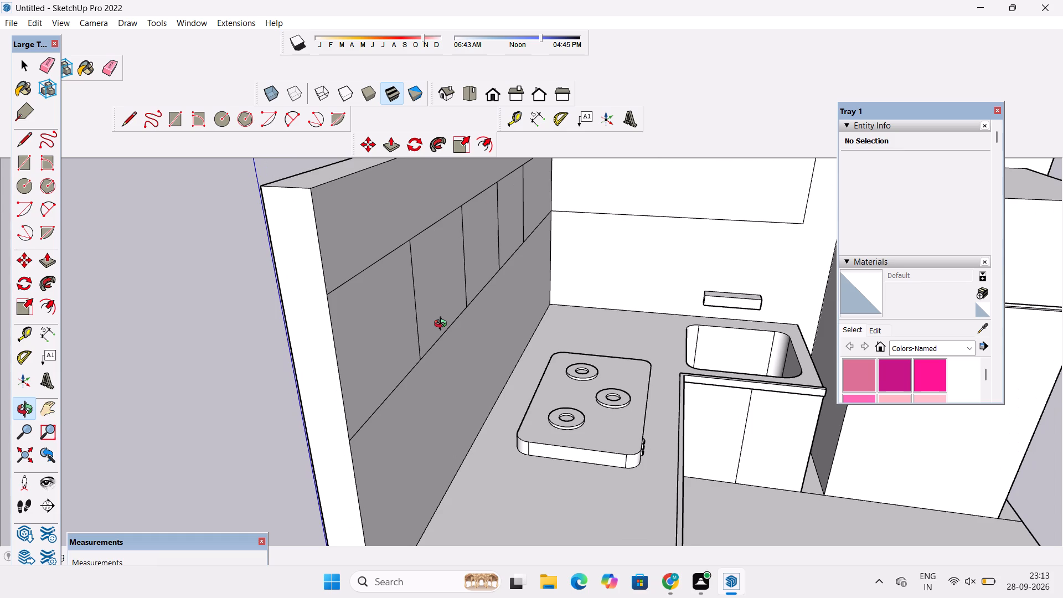
key("p")
left_click(373, 357)
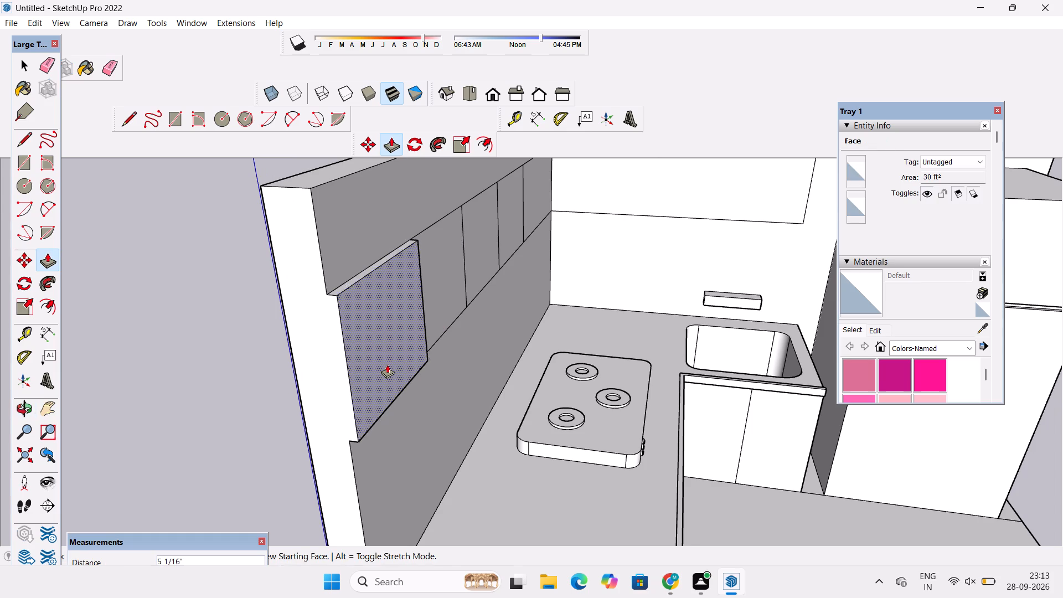
scroll(387, 364, "down", 4)
scroll(396, 366, "up", 1)
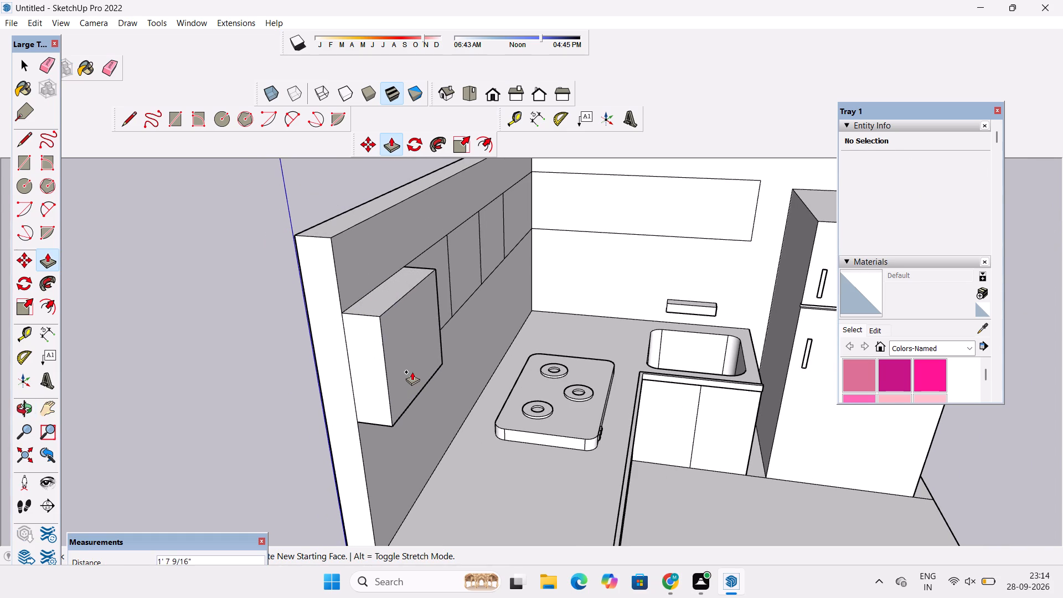
type("3'")
key("Return")
Extrude the second and third cooktop wall sections 3', flush with the front of the first cabinet.
key("o")
scroll(417, 364, "down", 6)
left_click_drag(502, 365, 364, 354)
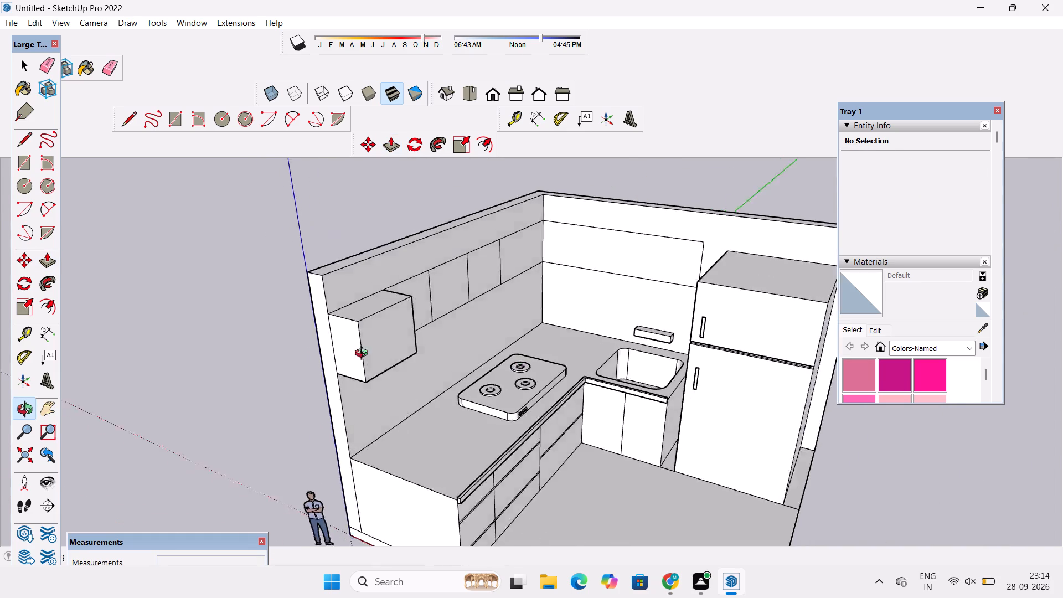
left_click_drag(364, 354, 358, 353)
left_click_drag(379, 337, 402, 390, "shift")
scroll(427, 365, "up", 4)
left_click_drag(429, 359, 378, 364)
left_click_drag(378, 364, 346, 373, "shift")
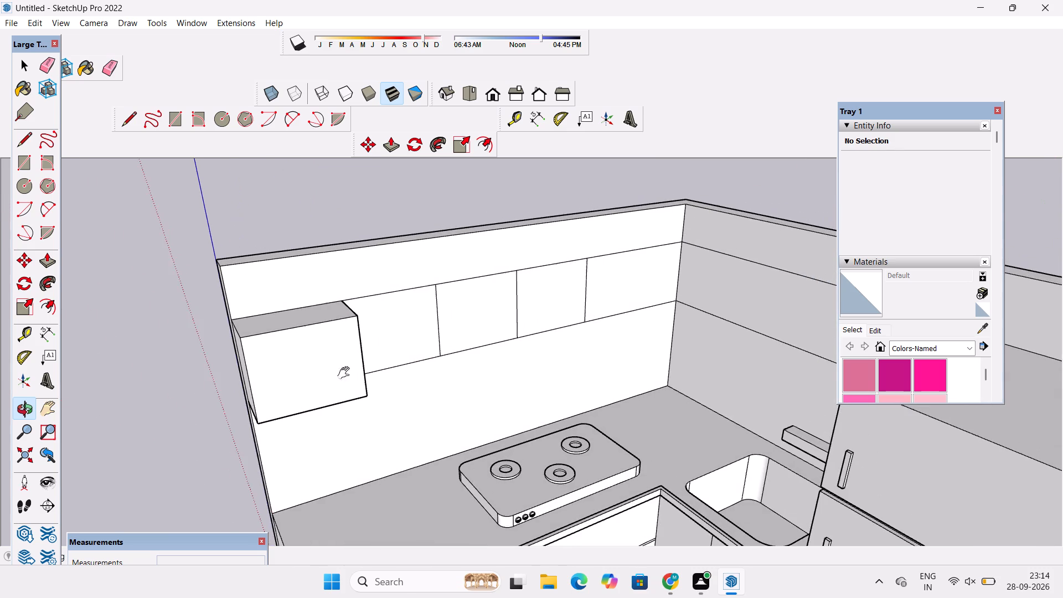
scroll(372, 360, "up", 2)
key("p")
left_click(385, 332)
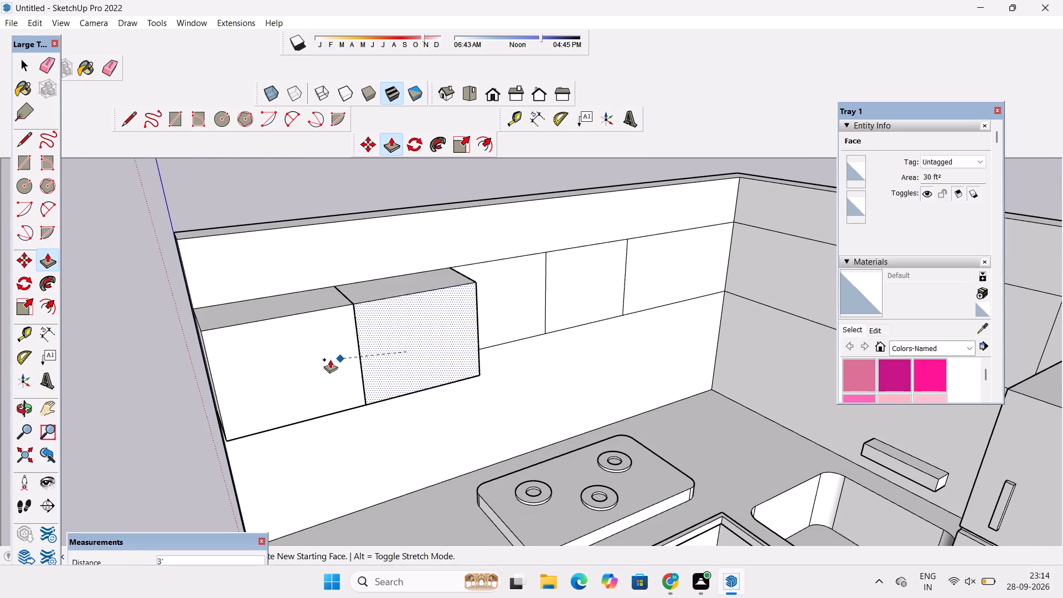
left_click(329, 359)
left_click(488, 293)
left_click(437, 339)
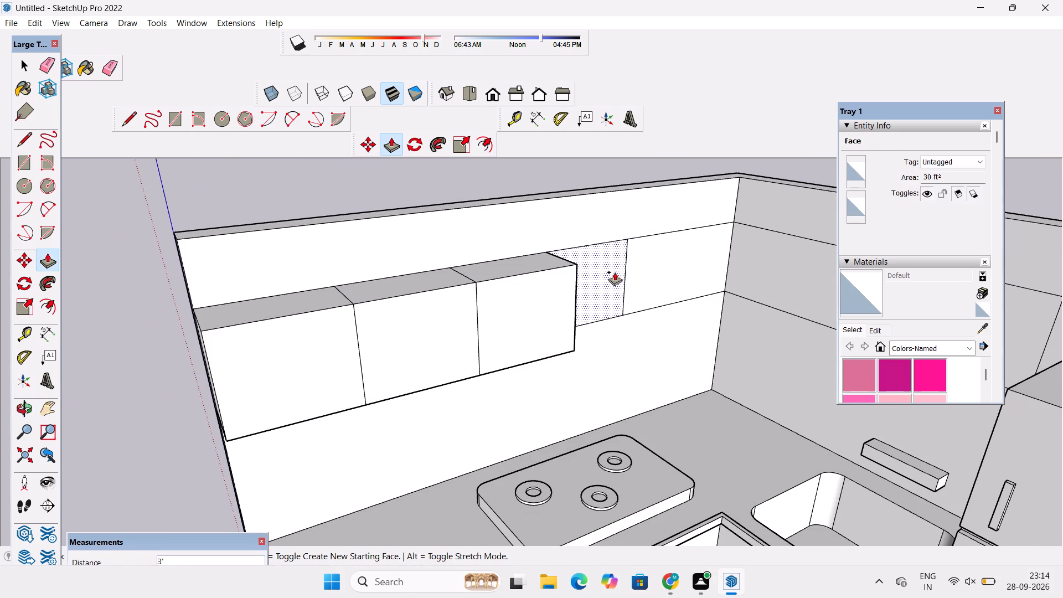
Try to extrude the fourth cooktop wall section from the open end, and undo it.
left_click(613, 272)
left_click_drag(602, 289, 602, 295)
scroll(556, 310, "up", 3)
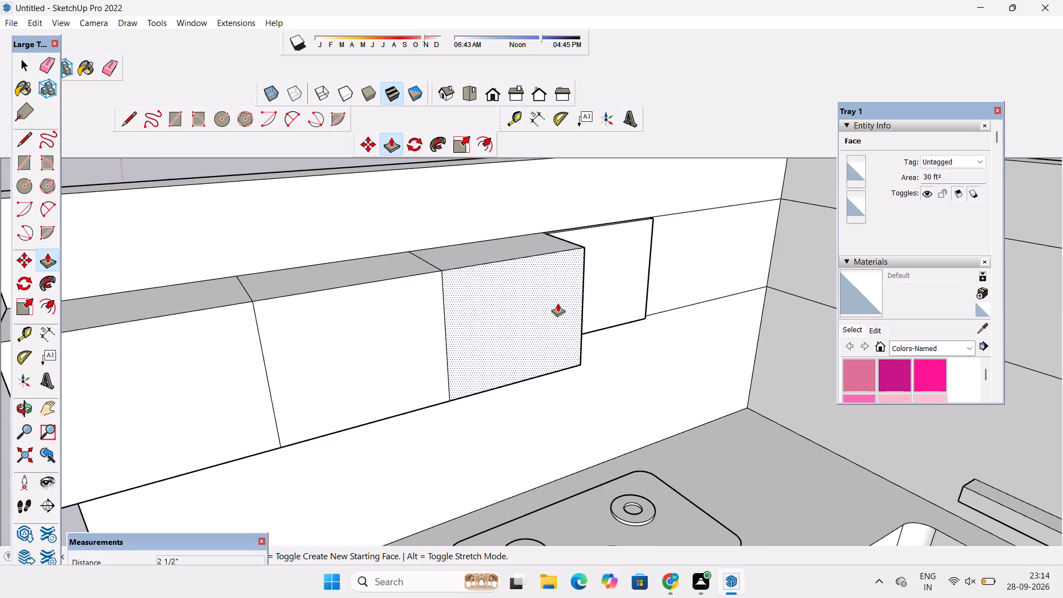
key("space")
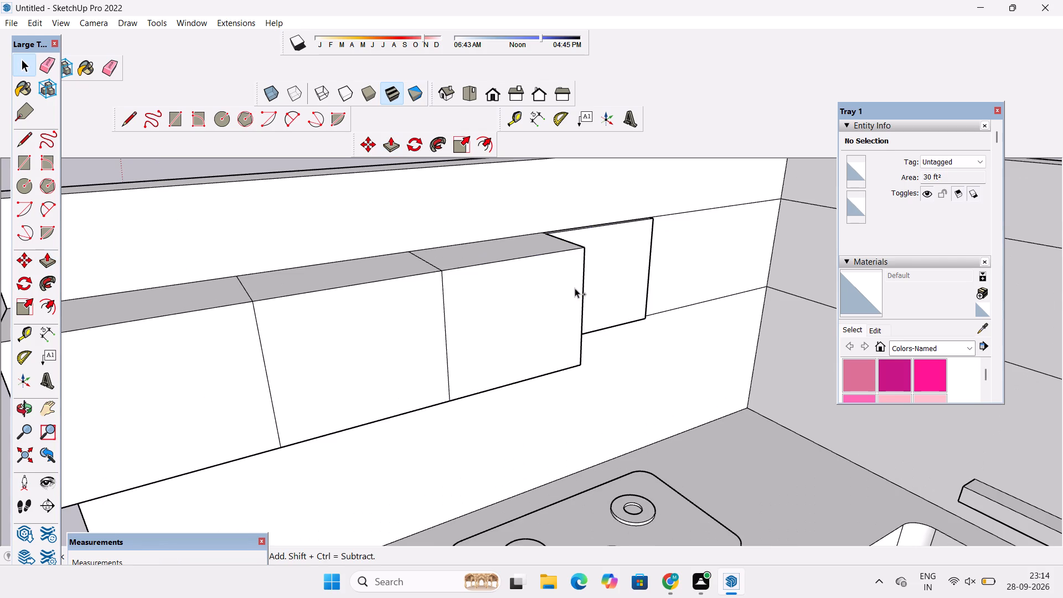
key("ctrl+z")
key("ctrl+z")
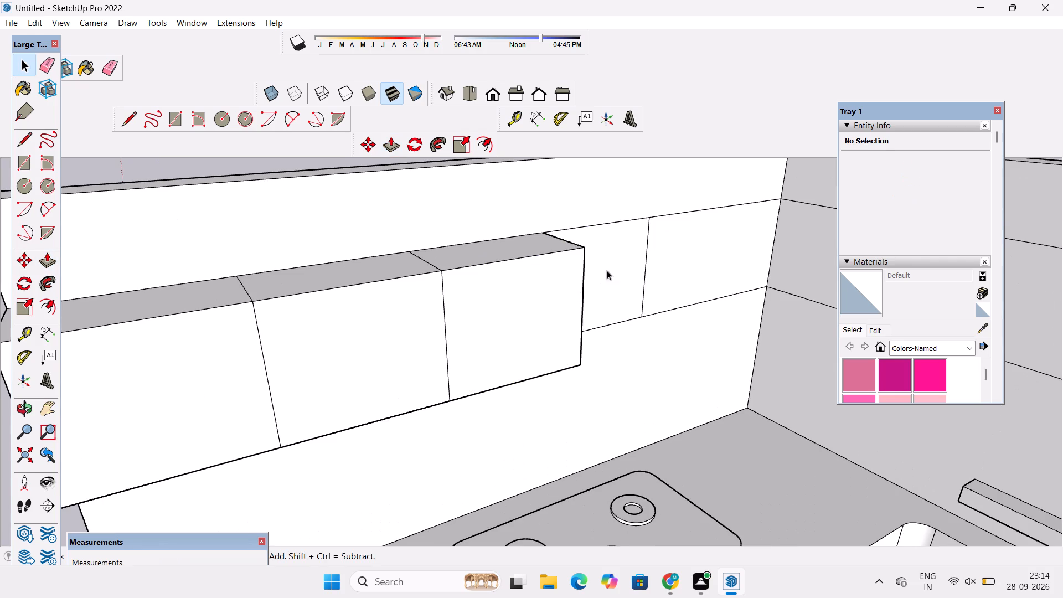
Extrude the fourth section and the corner section of the cooktop wall 3', flush with the other cabinets.
left_click(634, 257)
key("p")
left_click(634, 257)
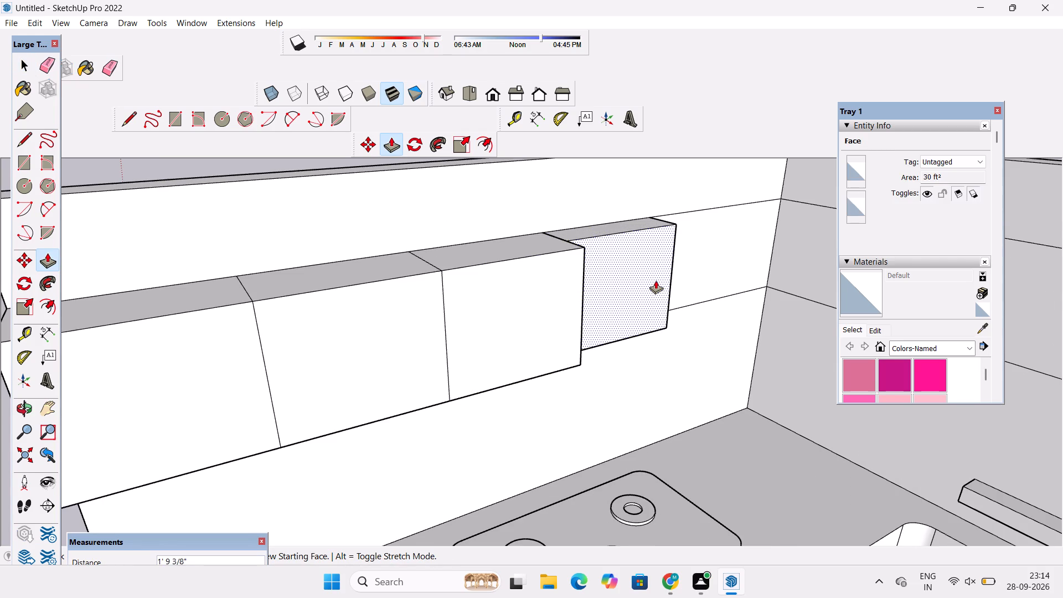
left_click(547, 319)
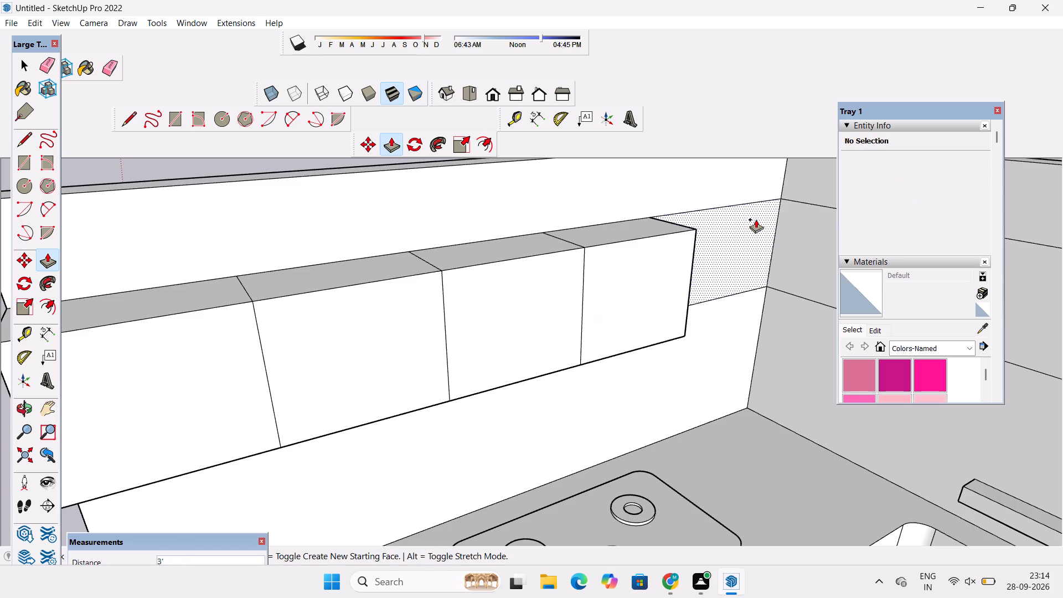
left_click(749, 222)
left_click(664, 297)
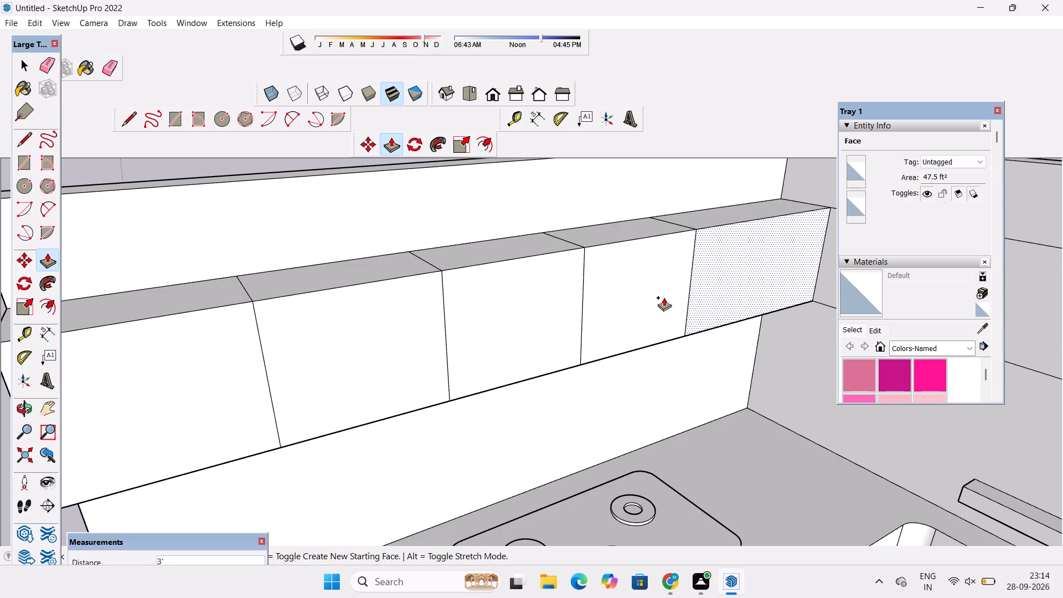
Place a vertical guide line on the sink wall, 1.5' from the corner cabinet's edge.
key("o")
scroll(663, 297, "down", 12)
left_click_drag(577, 306, 916, 270)
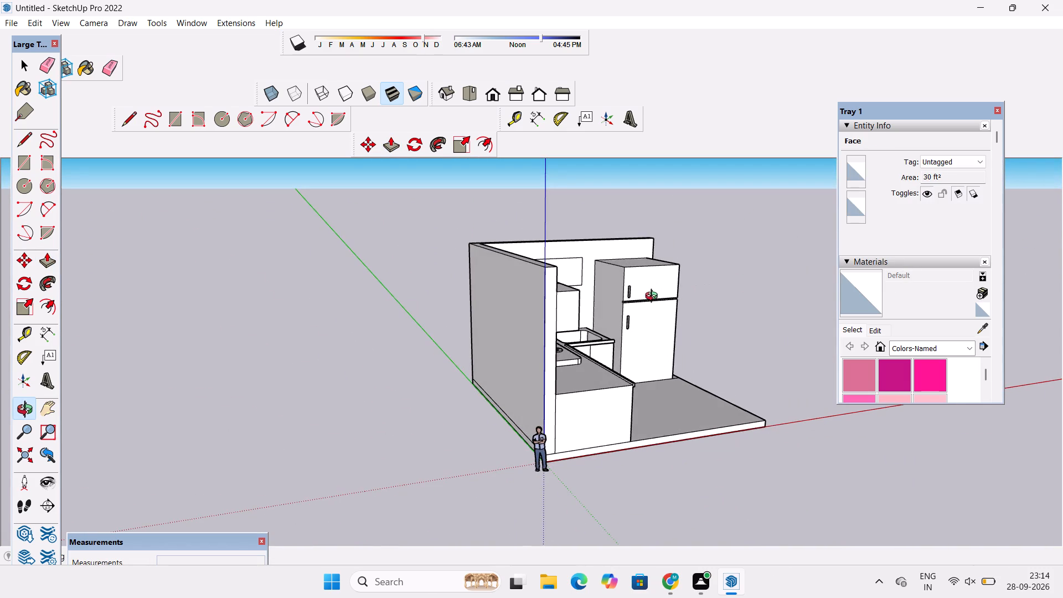
left_click_drag(659, 298, 556, 319)
left_click_drag(603, 301, 518, 353, "shift")
scroll(466, 336, "up", 8)
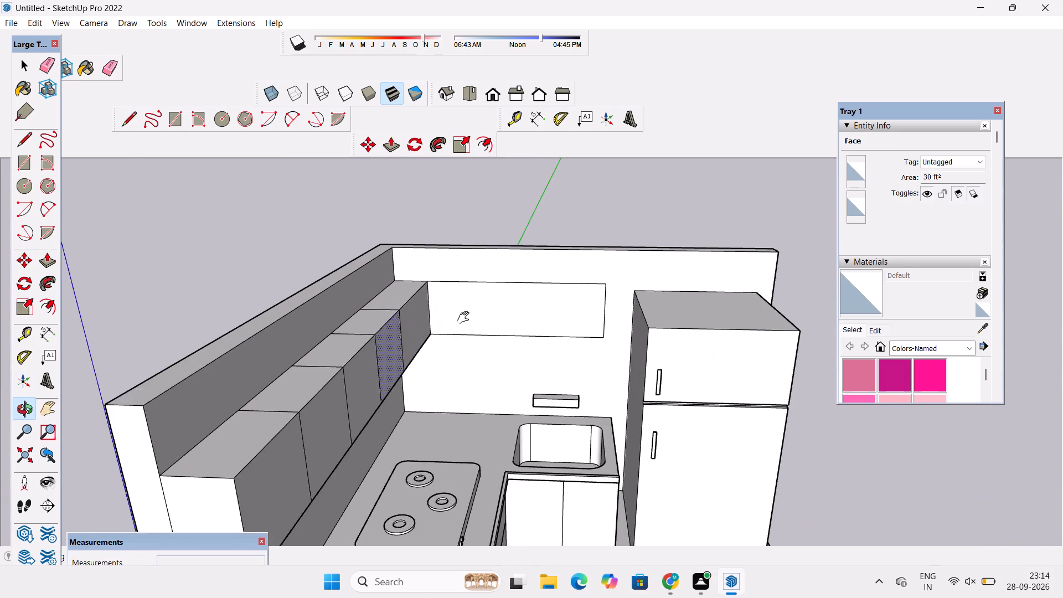
left_click_drag(466, 314, 469, 325, "shift")
scroll(422, 325, "up", 9)
left_click_drag(448, 312, 466, 311)
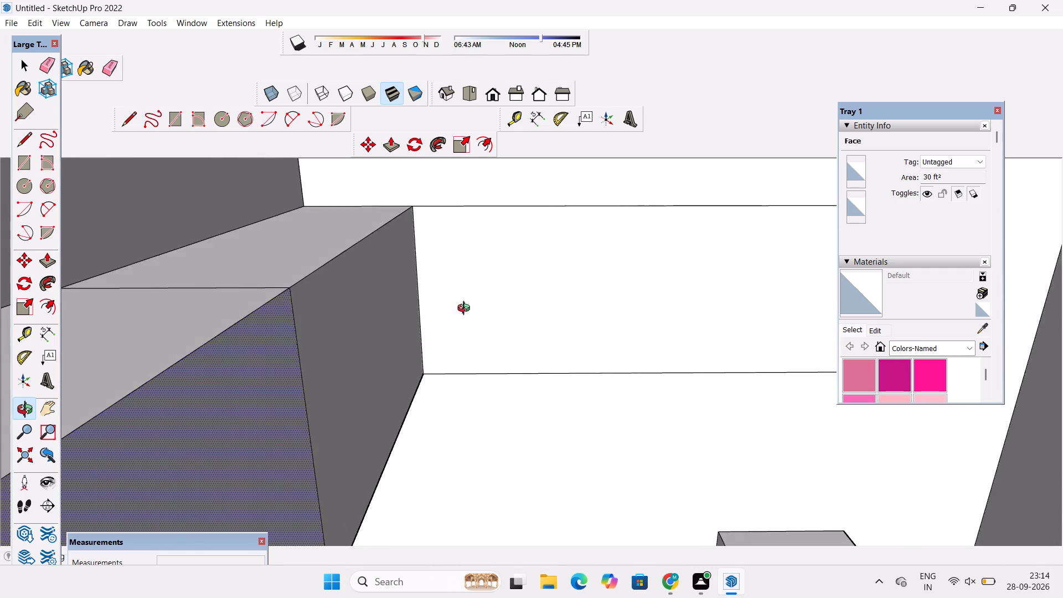
scroll(466, 310, "down", 4)
left_click_drag(504, 327, 449, 350)
scroll(449, 350, "down", 5)
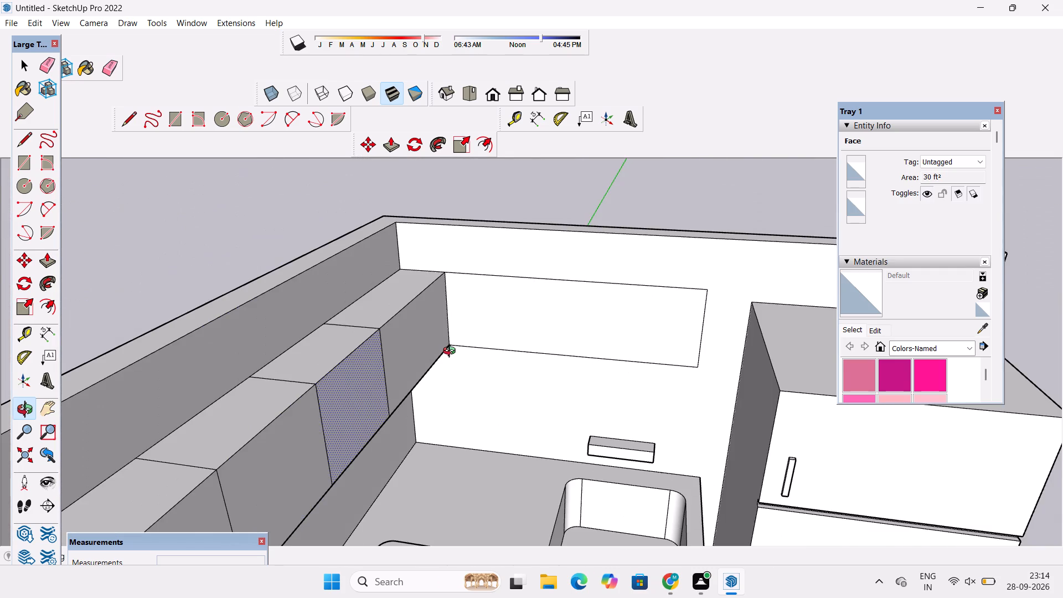
left_click_drag(452, 357, 451, 298)
scroll(451, 293, "down", 7)
scroll(445, 323, "up", 4)
left_click_drag(450, 306, 499, 293)
left_click_drag(499, 293, 477, 305, "shift")
scroll(455, 260, "up", 6)
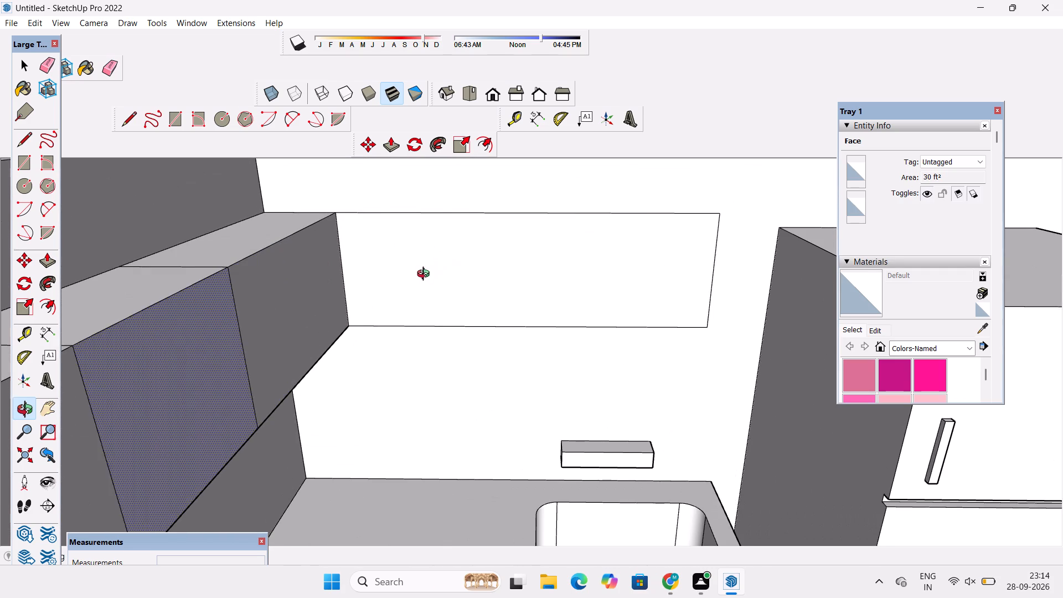
left_click_drag(426, 275, 447, 280)
left_click(441, 289, "shift")
left_click_drag(396, 268, 400, 260, "shift")
left_click_drag(400, 272, 399, 272)
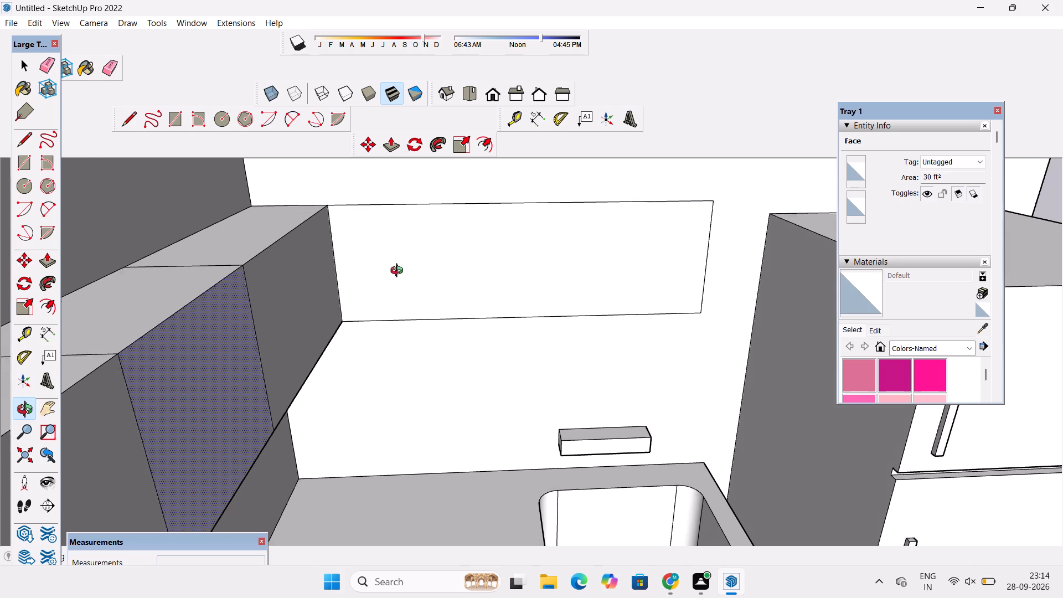
left_click_drag(399, 272, 409, 247)
left_click(409, 247, "shift")
key("t")
scroll(409, 249, "down", 2)
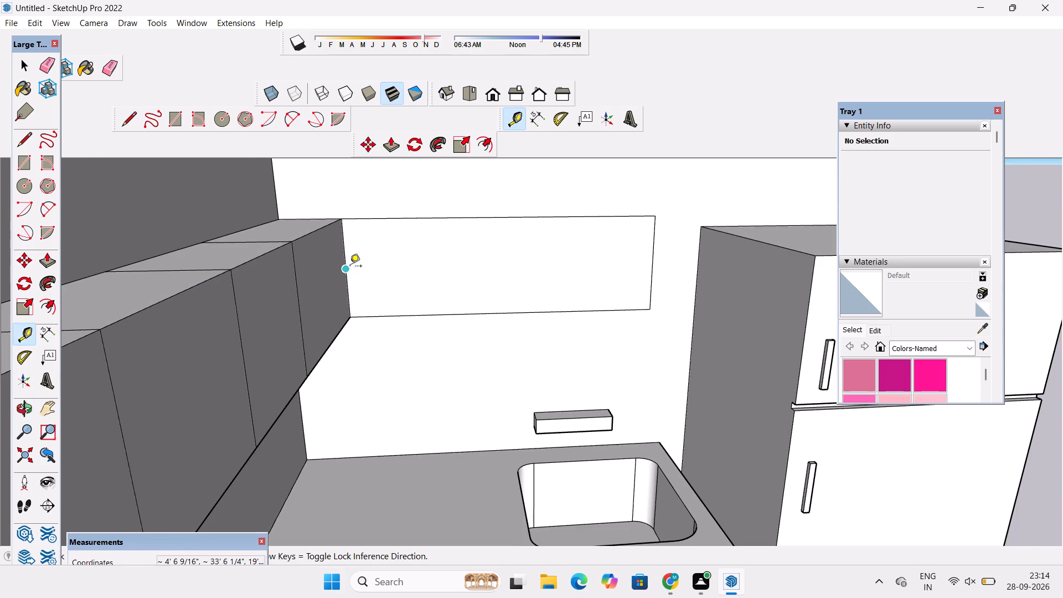
left_click(348, 268)
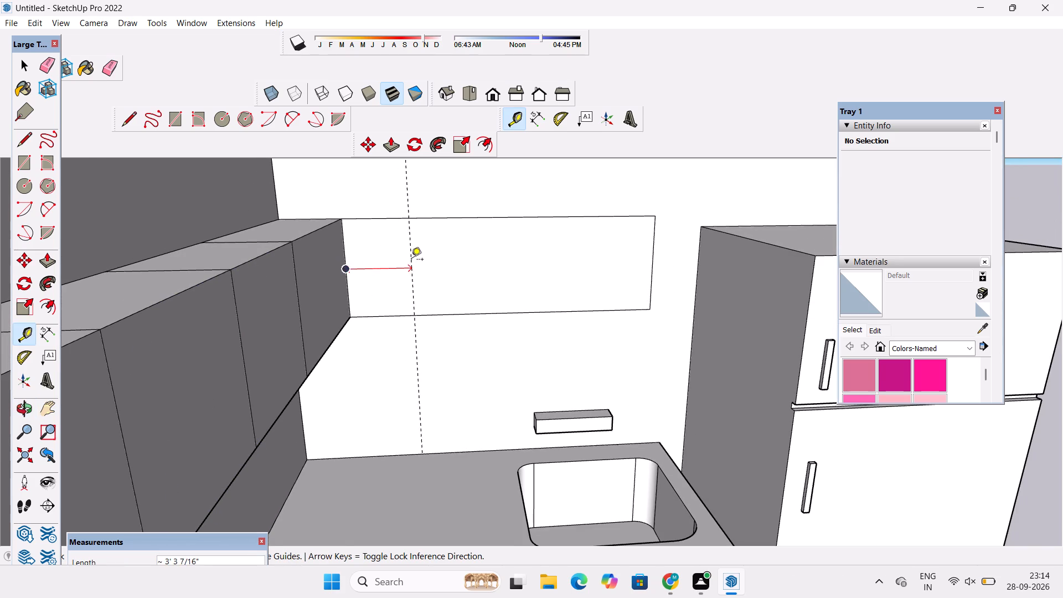
scroll(373, 257, "up", 4)
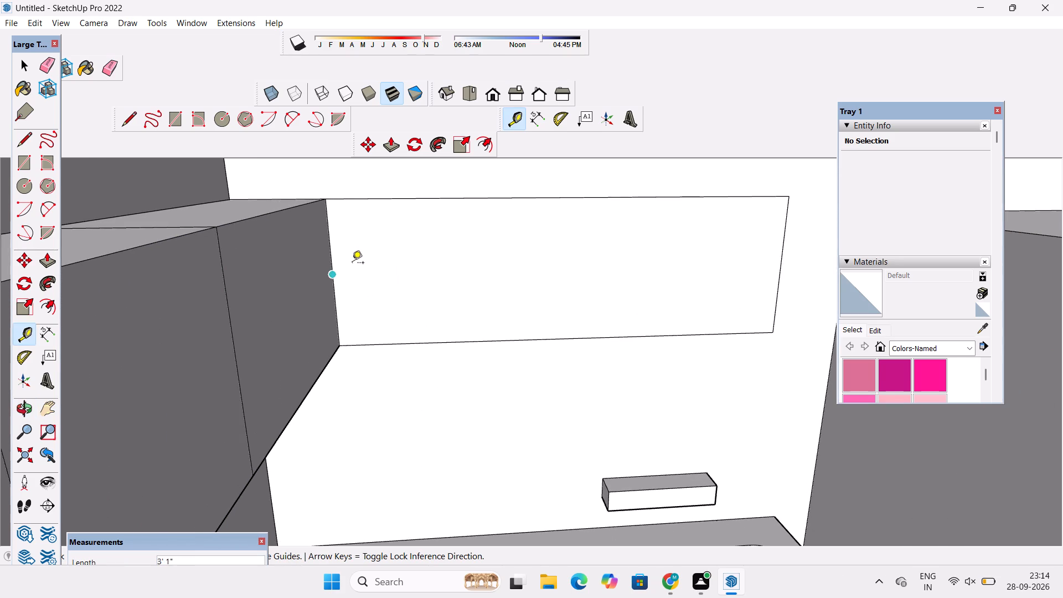
type("1.5'")
key("Return")
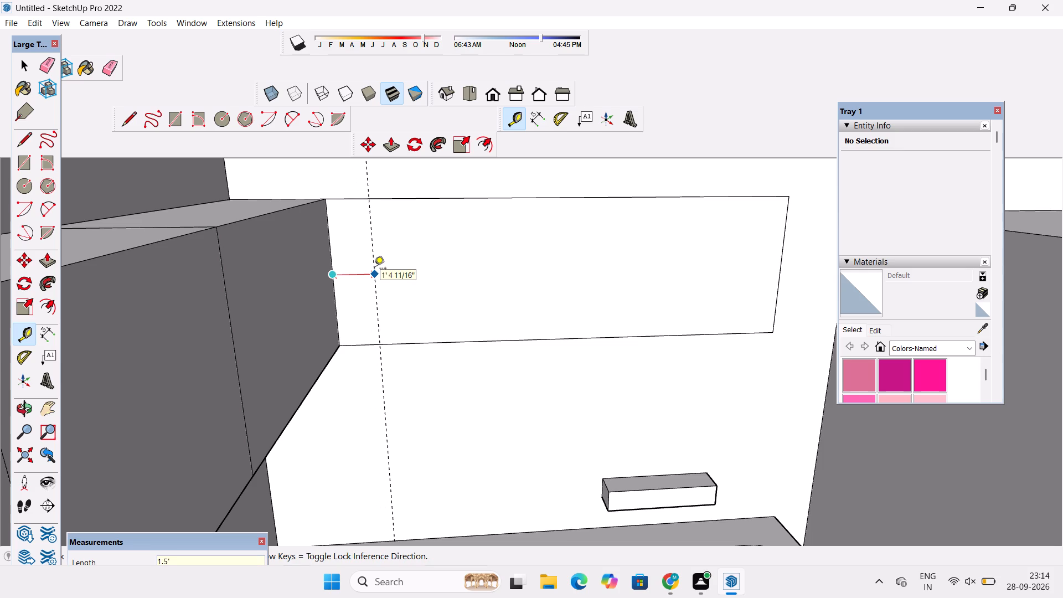
Place two more vertical guide lines on the sink wall, each 5' farther from the corner cabinet than the previous guide.
scroll(373, 267, "down", 1)
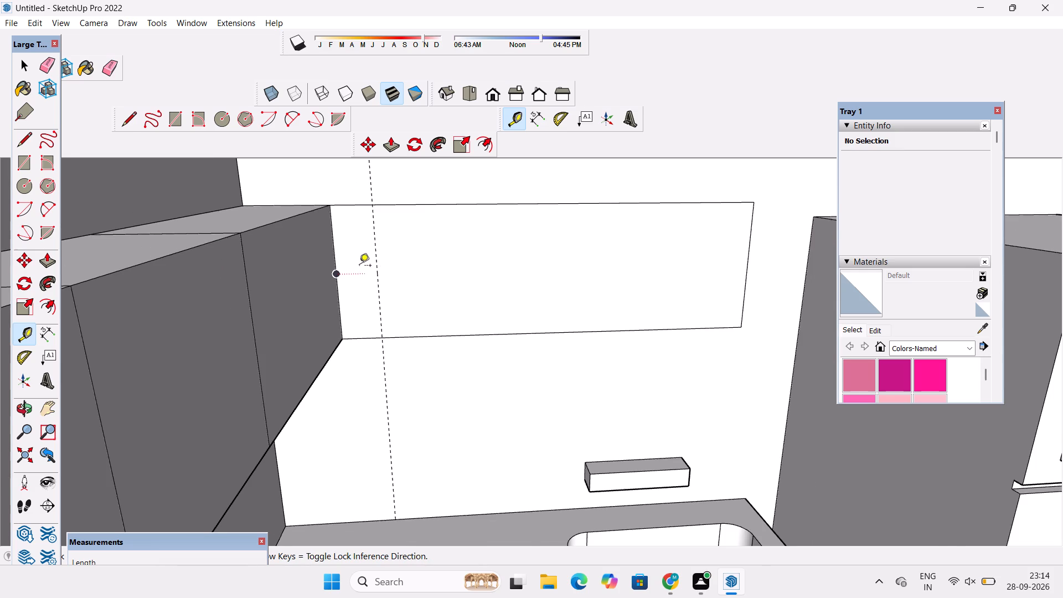
scroll(359, 266, "down", 3)
left_click(368, 238)
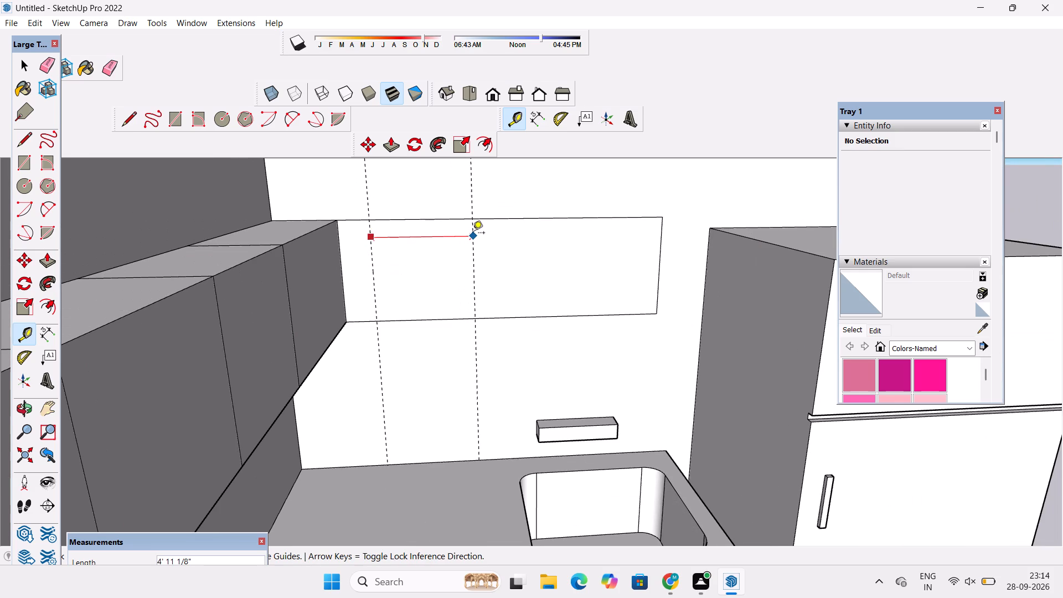
type("5'")
key("Return")
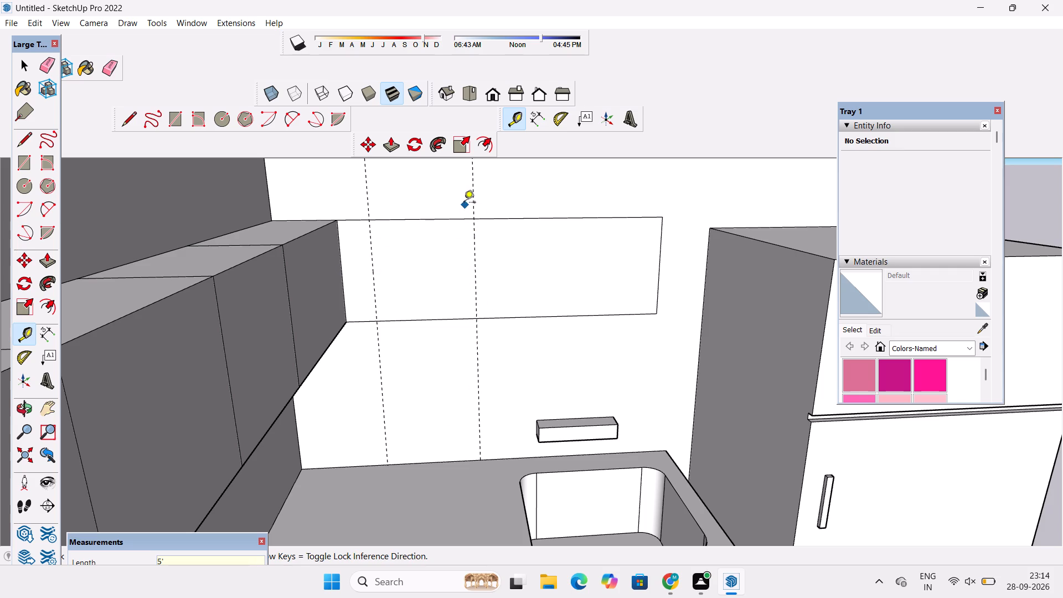
left_click(473, 237)
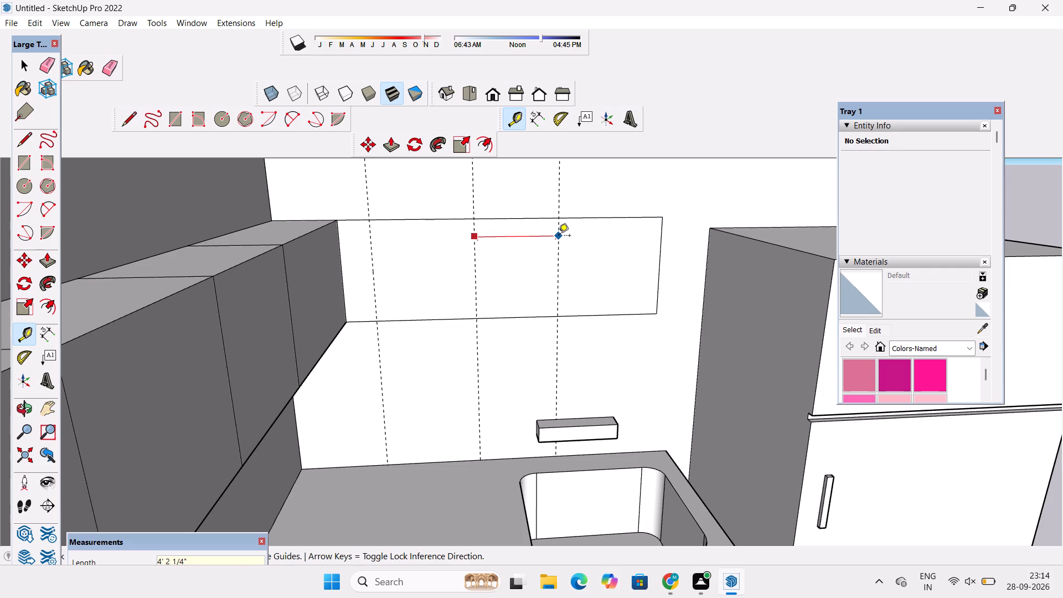
scroll(559, 236, "up", 2)
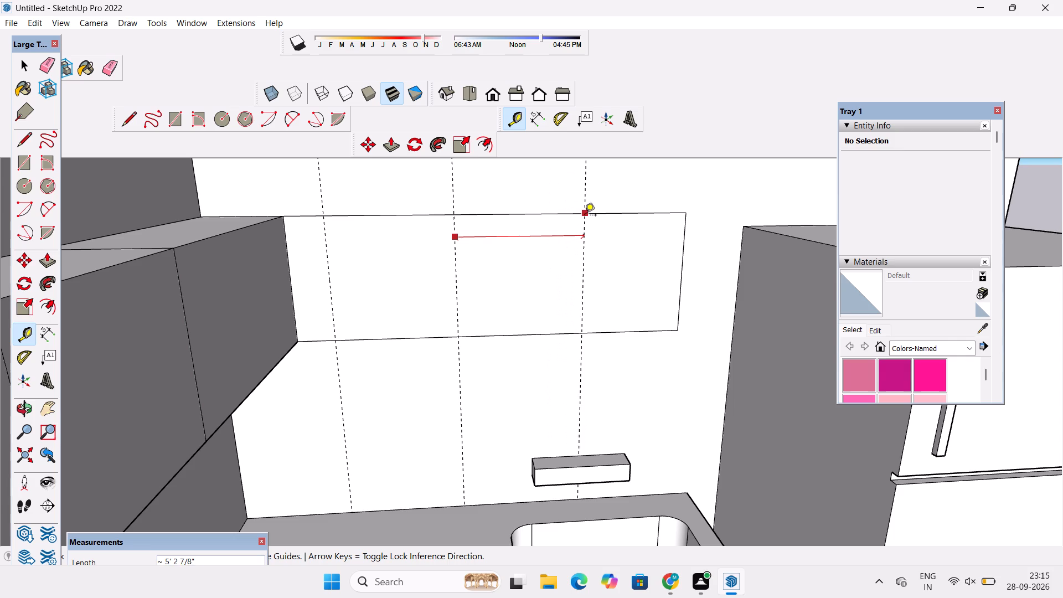
type("5'")
key("Return")
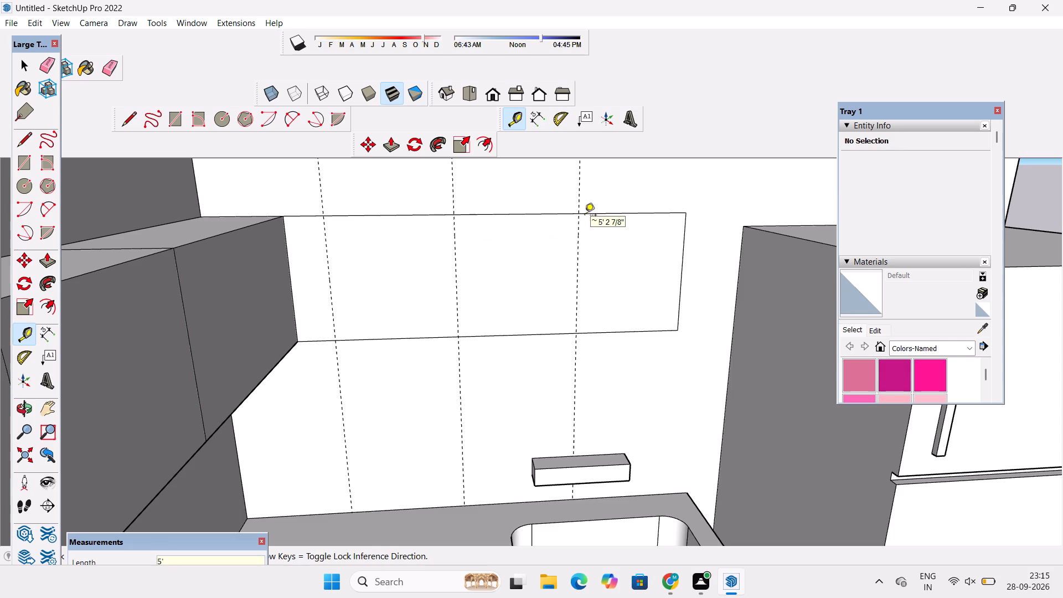
Draw three vertical lines along the guides to divide the sink wall's rectangle into four sections.
key("o")
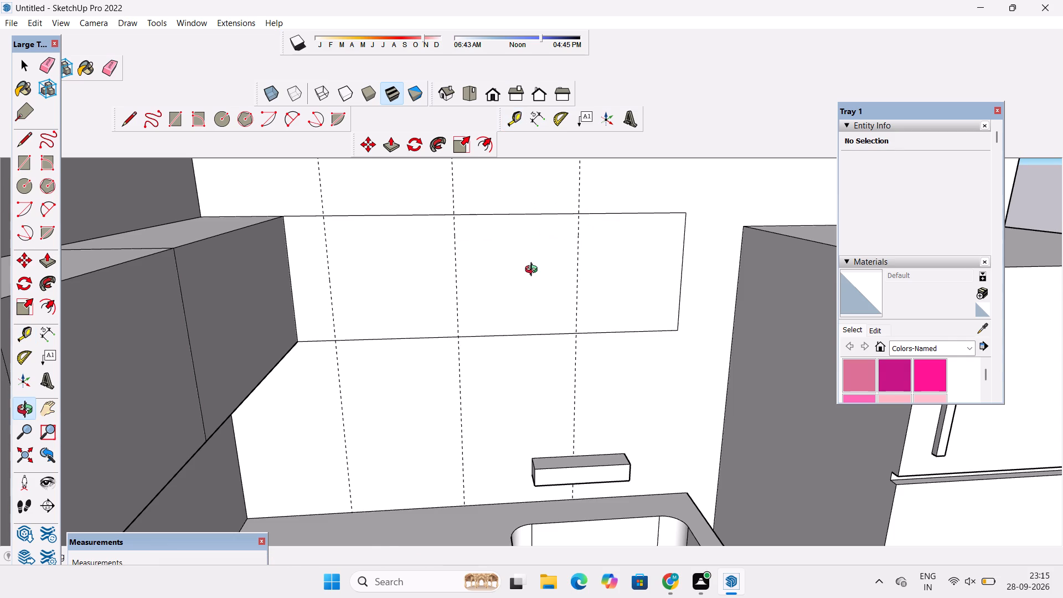
key("l")
scroll(520, 335, "down", 2)
scroll(567, 319, "up", 4)
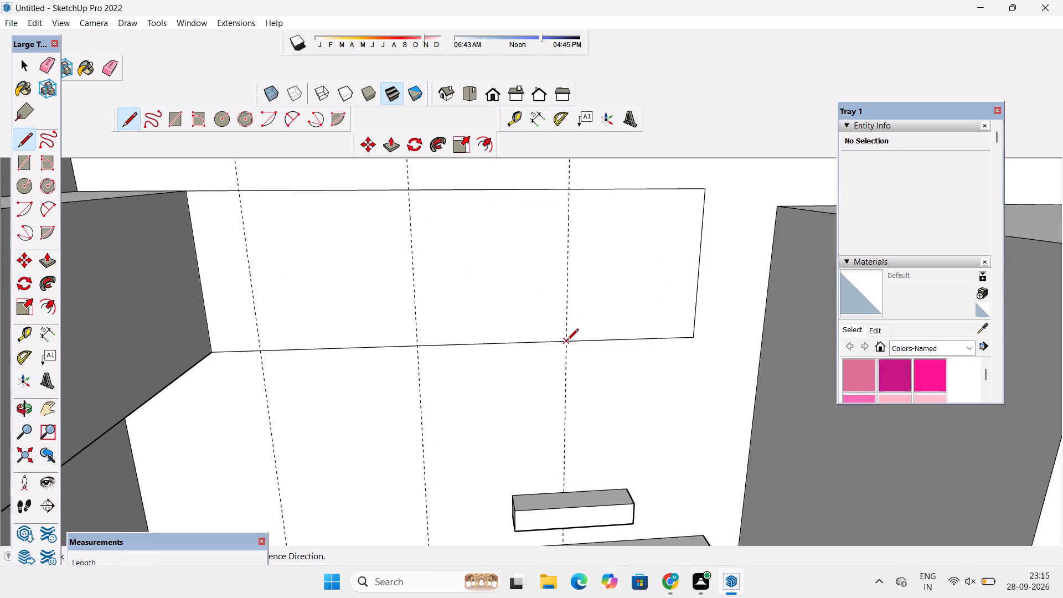
left_click(566, 341)
left_click(568, 189)
left_click(410, 191)
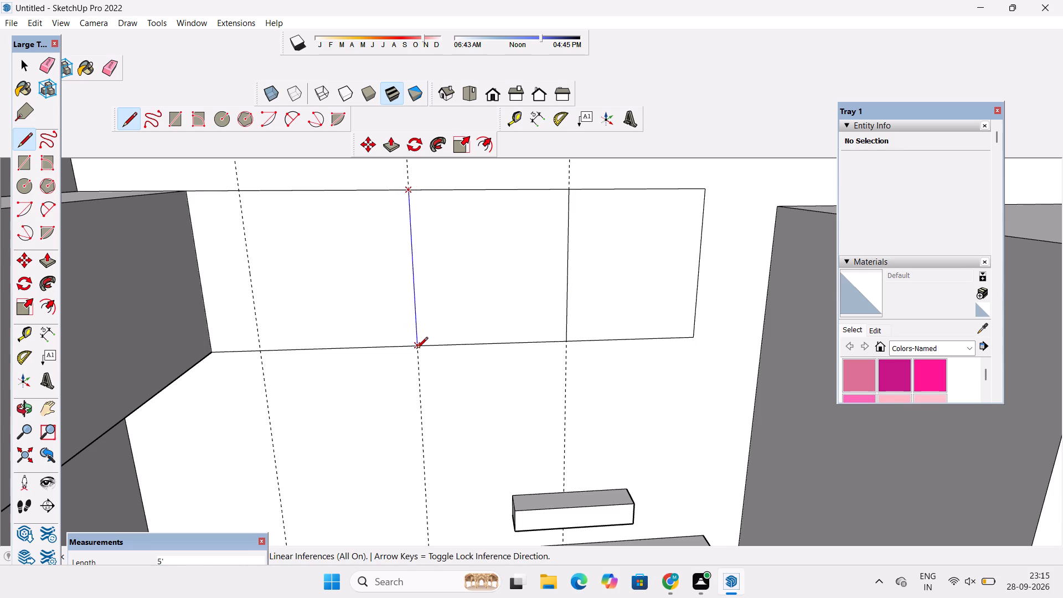
left_click(416, 349)
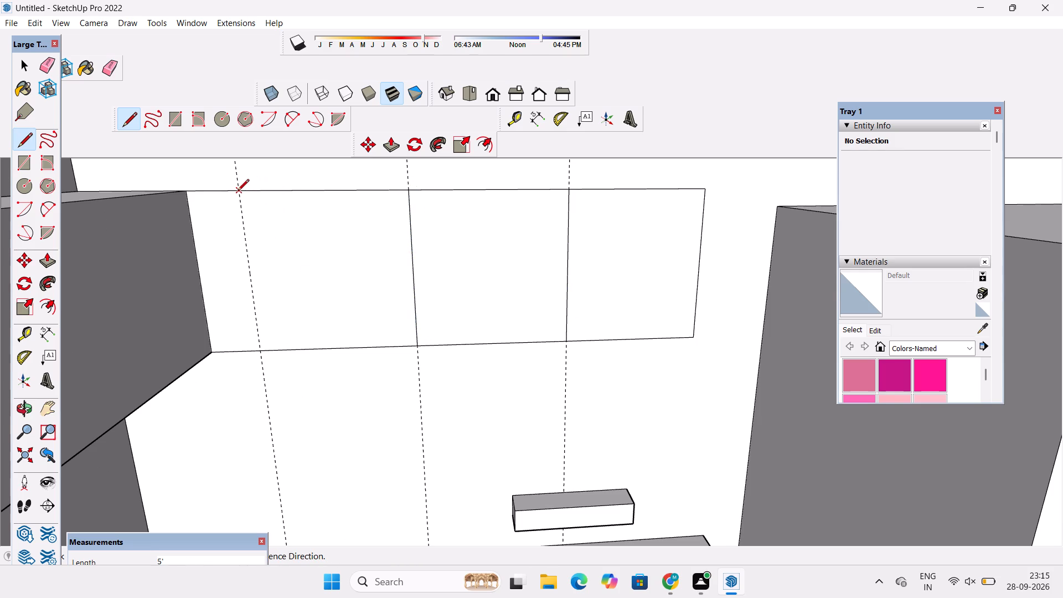
left_click(238, 192)
left_click(259, 350)
key("space")
Erase the three vertical guide lines on the sink wall.
key("e")
scroll(261, 337, "down", 5)
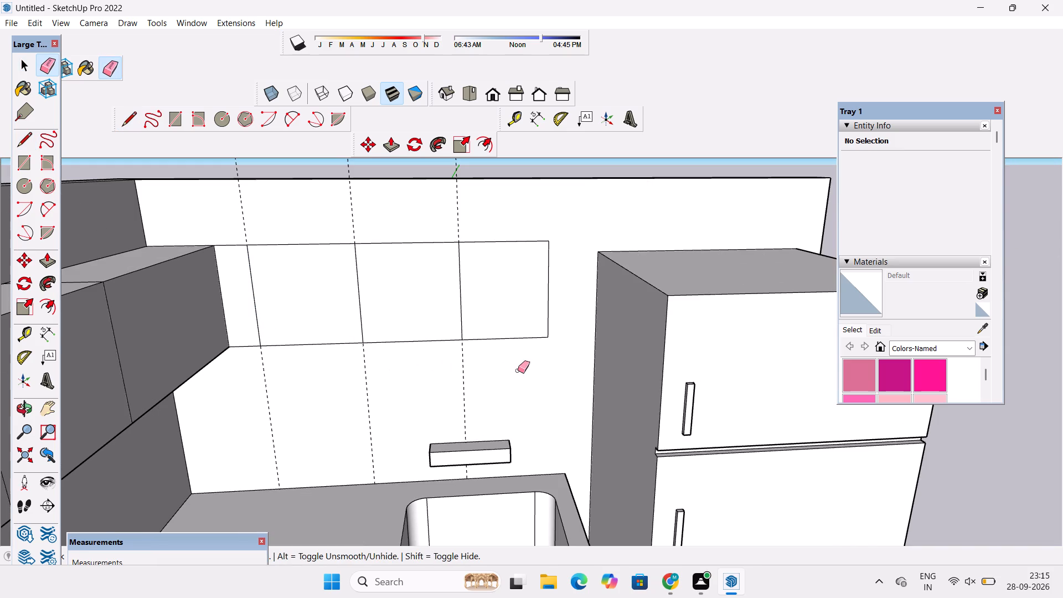
left_click_drag(515, 366, 210, 395)
left_click_drag(367, 383, 356, 393)
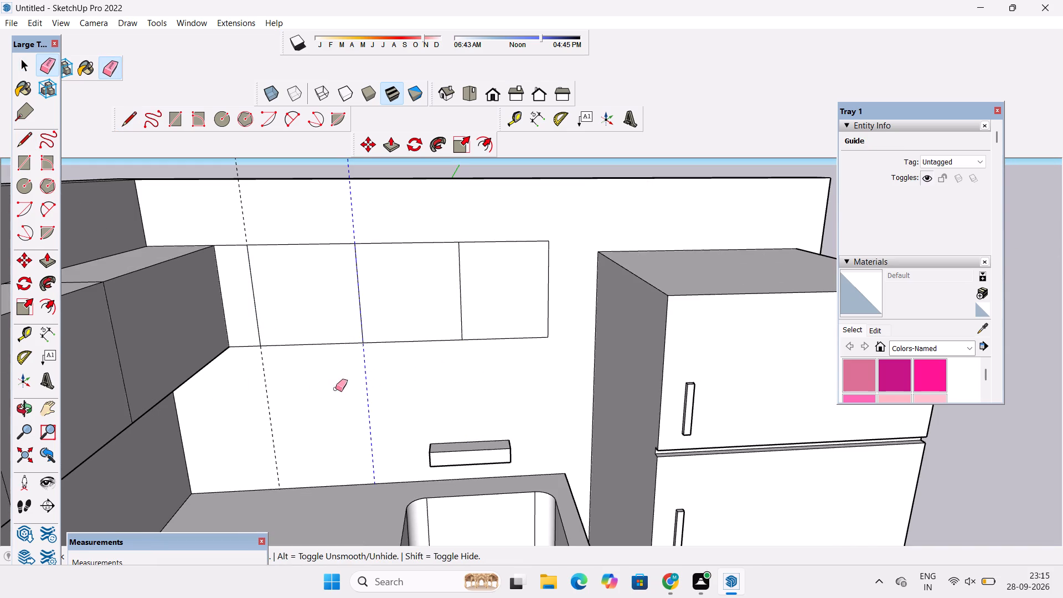
left_click_drag(303, 388, 264, 411)
Draw a 5' vertical line just beyond the division nearest the corner cabinet, forming a thin strip on the sink wall.
key("o")
scroll(266, 413, "down", 4)
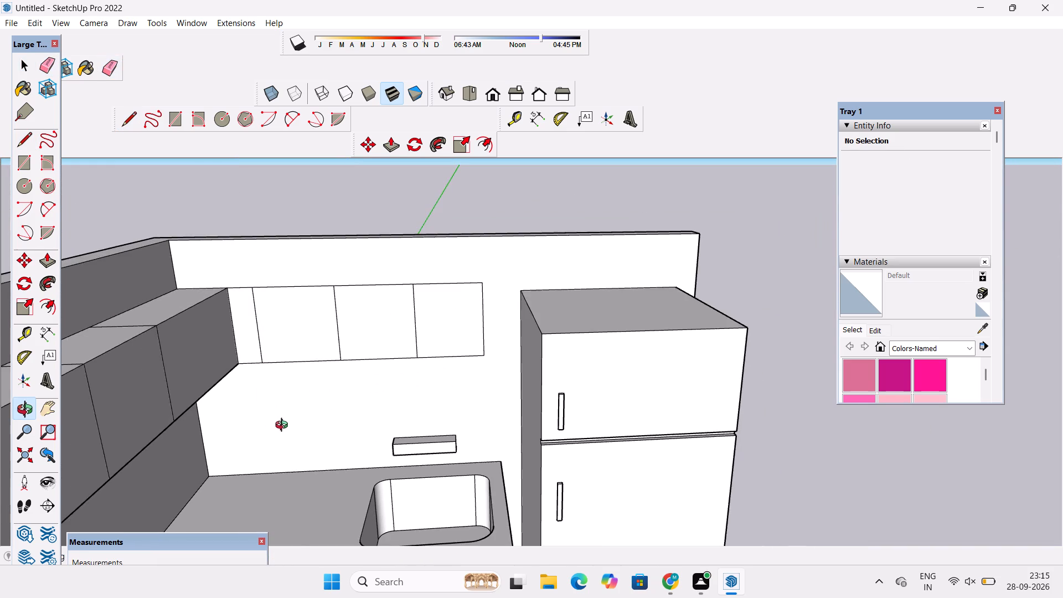
left_click_drag(284, 426, 292, 409)
left_click_drag(295, 407, 287, 411, "shift")
scroll(270, 398, "up", 3)
left_click_drag(282, 389, 355, 399, "shift")
scroll(357, 336, "up", 5)
left_click_drag(357, 335, 400, 361)
left_click_drag(400, 361, 383, 354)
scroll(366, 352, "down", 3)
left_click_drag(366, 352, 398, 376)
left_click_drag(392, 367, 348, 361)
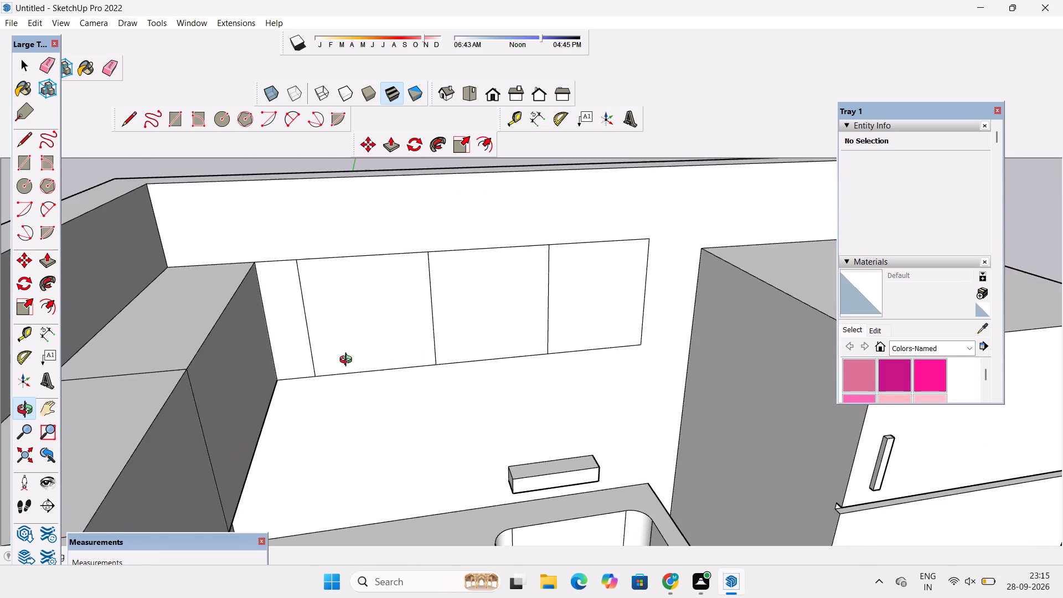
left_click_drag(345, 361, 332, 342, "shift")
left_click_drag(297, 350, 280, 344)
left_click_drag(281, 341, 300, 343, "shift")
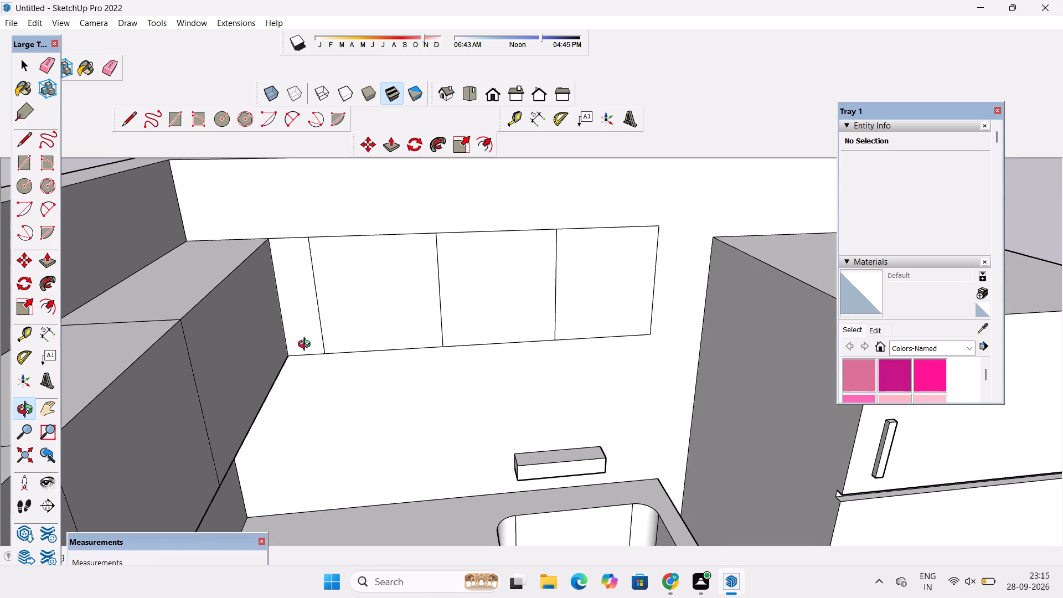
key("l")
scroll(314, 381, "up", 7)
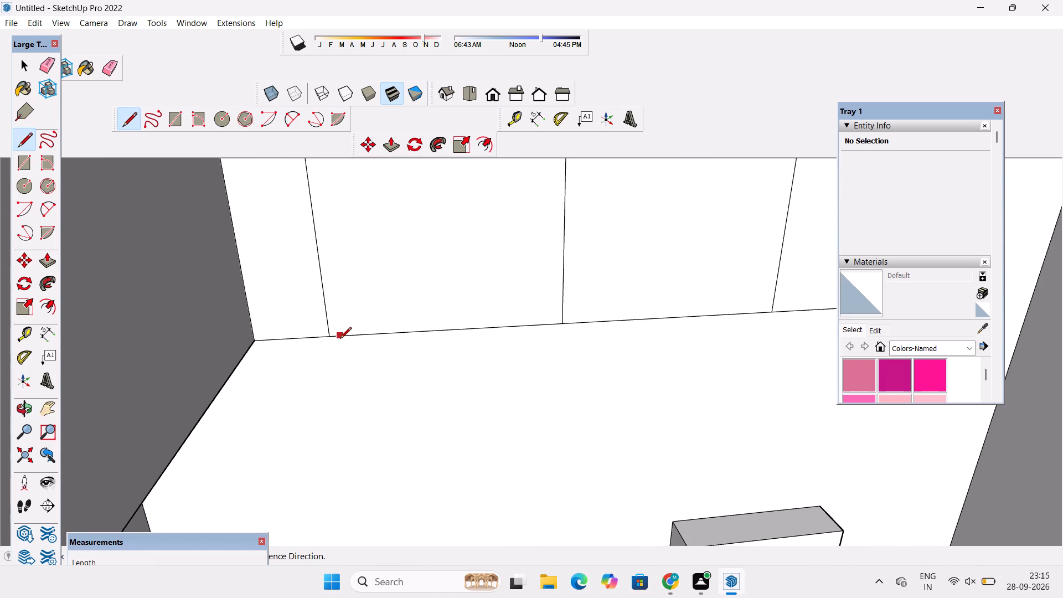
left_click(340, 339)
scroll(339, 334, "down", 7)
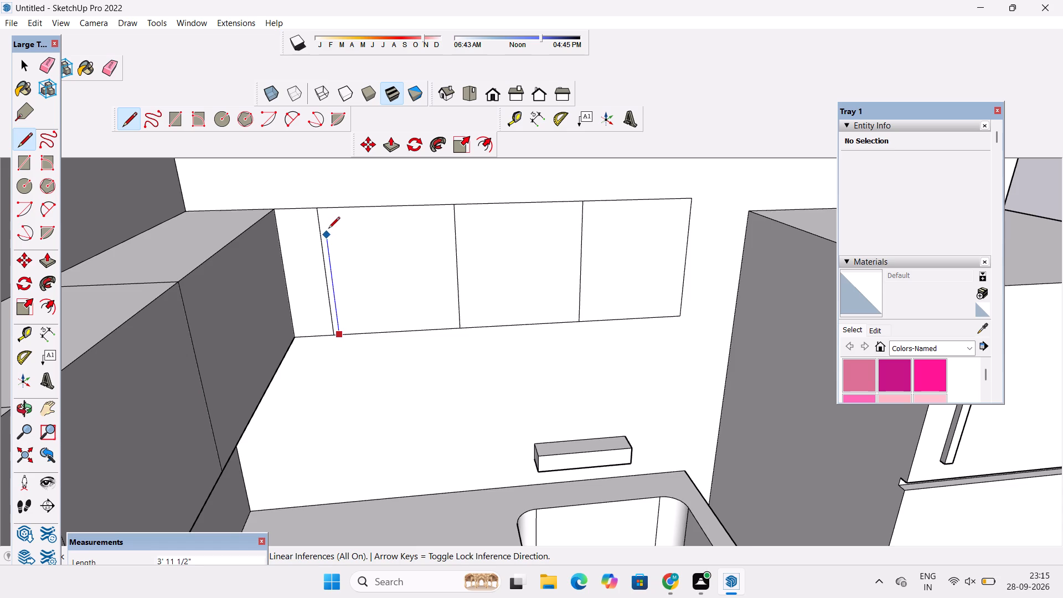
scroll(328, 229, "up", 2)
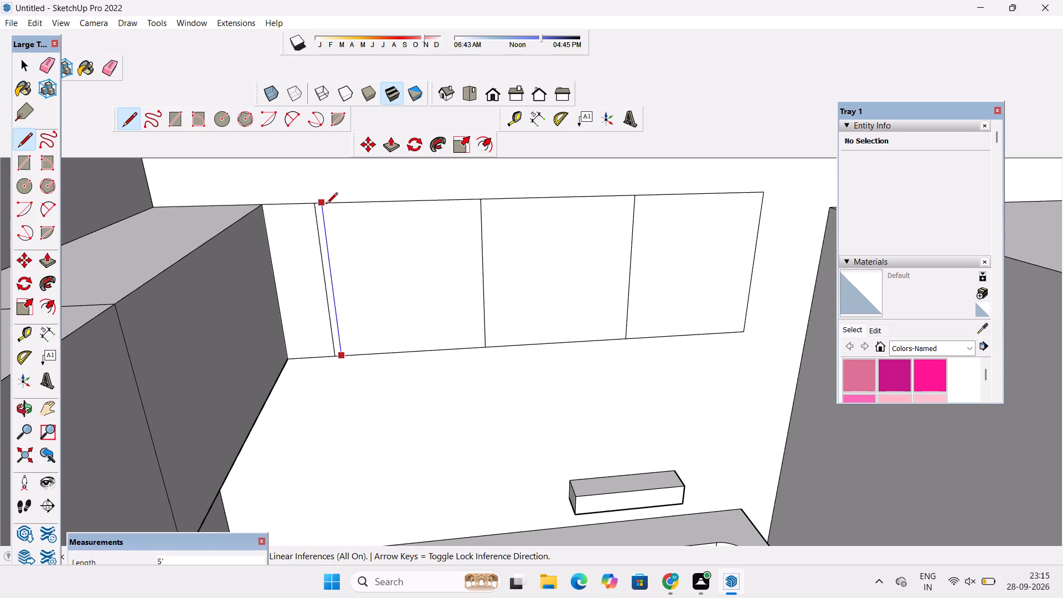
left_click(326, 205)
Draw a 5' vertical line just before the middle division, on its corner cabinet side, forming a second thin strip.
scroll(326, 205, "down", 4)
scroll(327, 208, "up", 5)
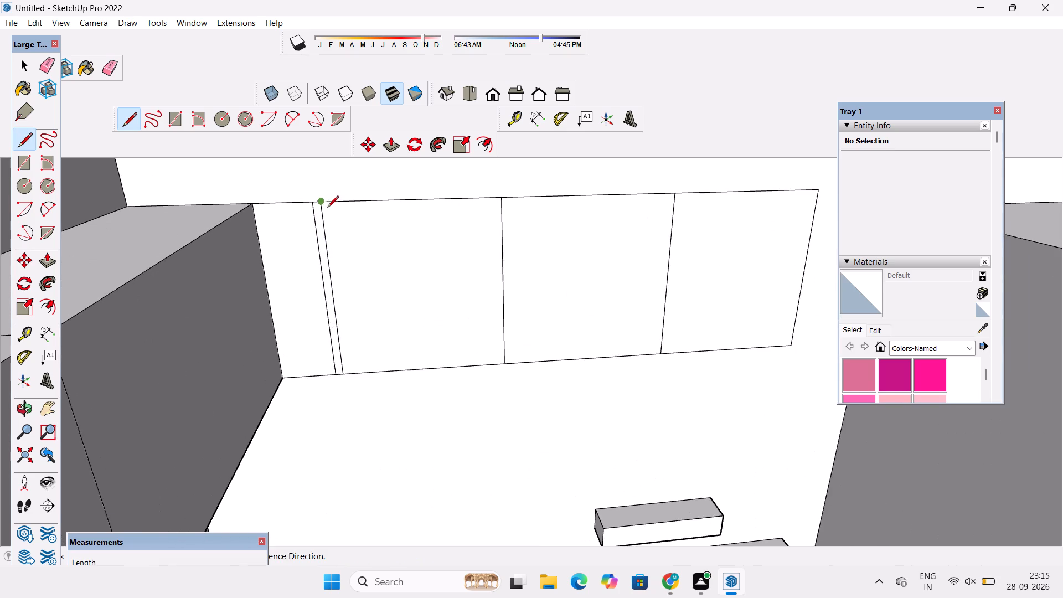
scroll(327, 208, "down", 5)
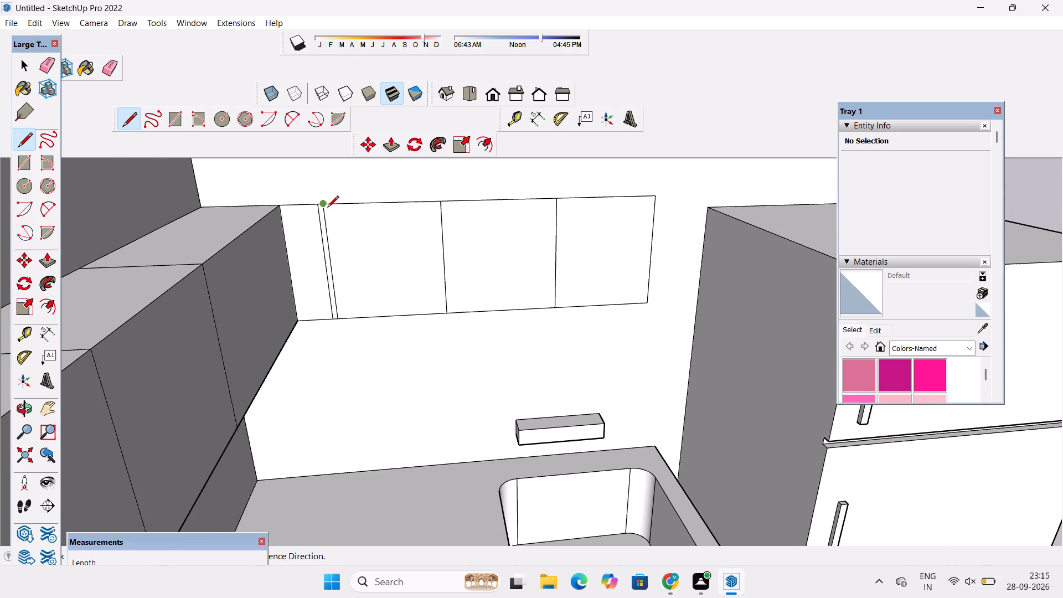
scroll(420, 321, "up", 5)
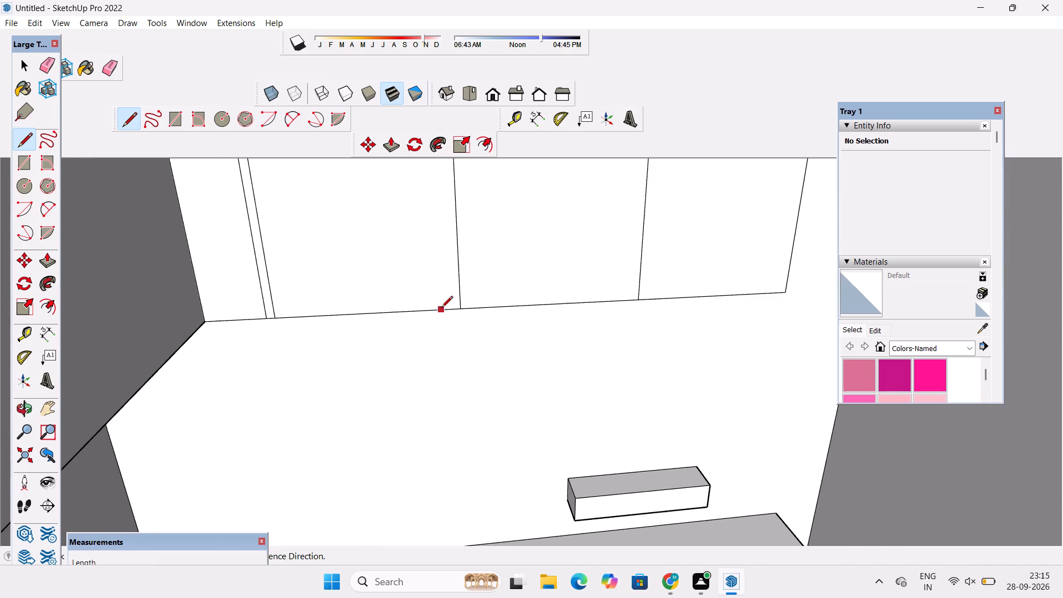
key("space")
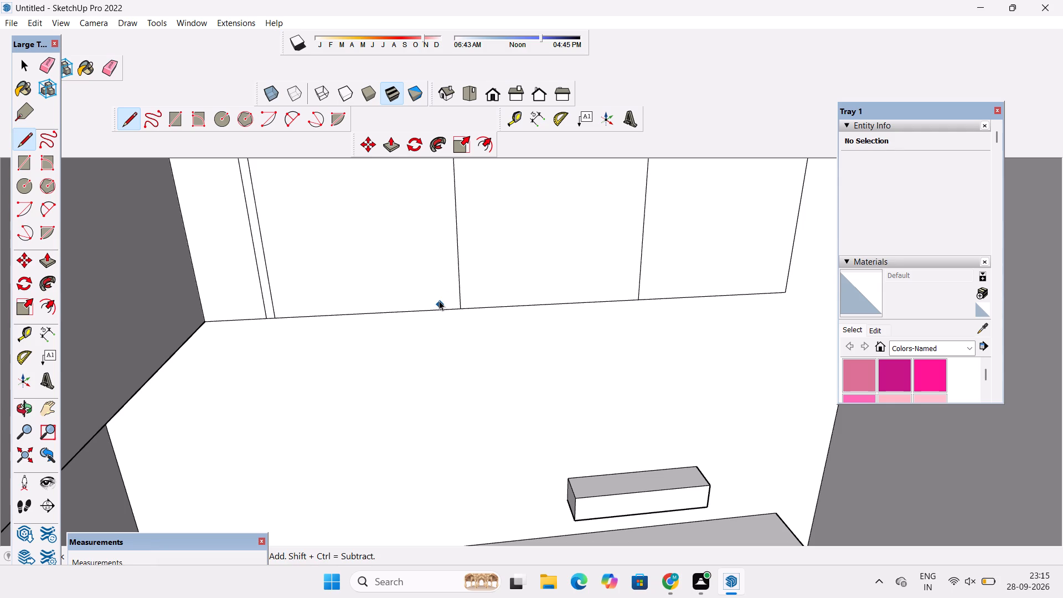
key("l")
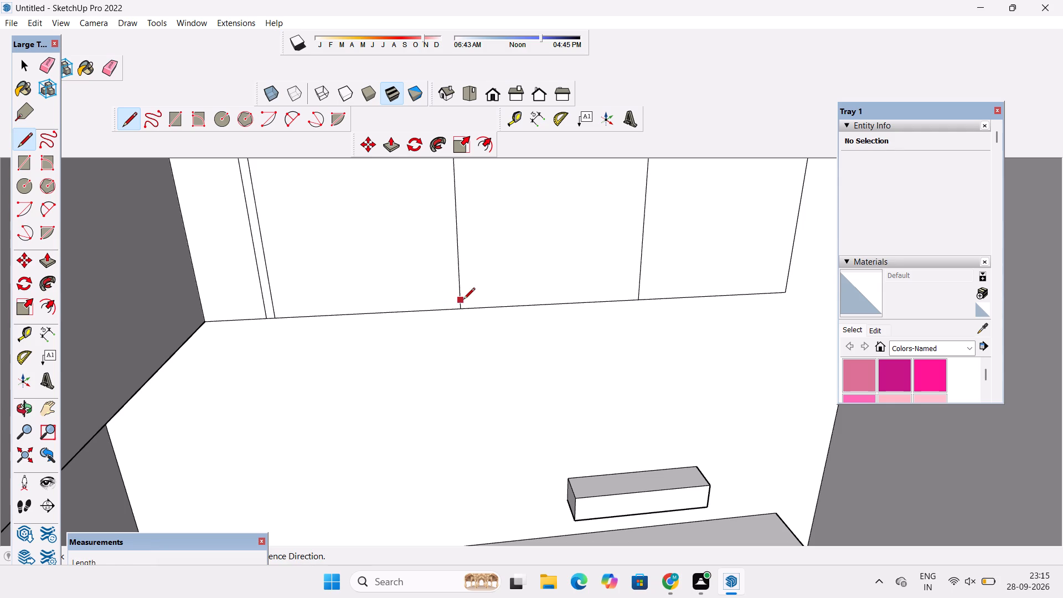
left_click(452, 310)
scroll(452, 310, "down", 2)
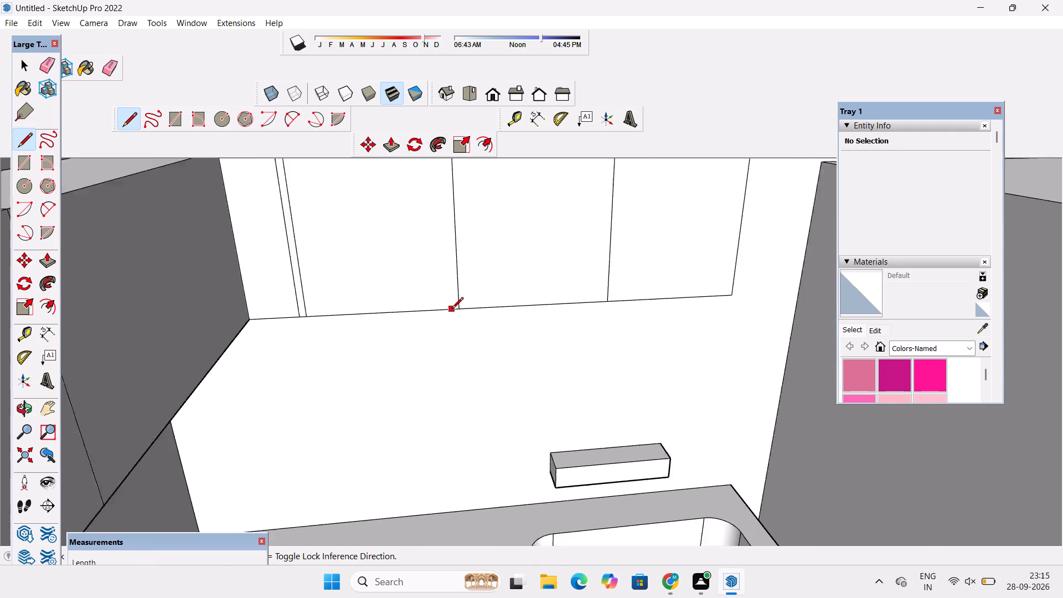
scroll(452, 310, "down", 6)
scroll(435, 246, "up", 3)
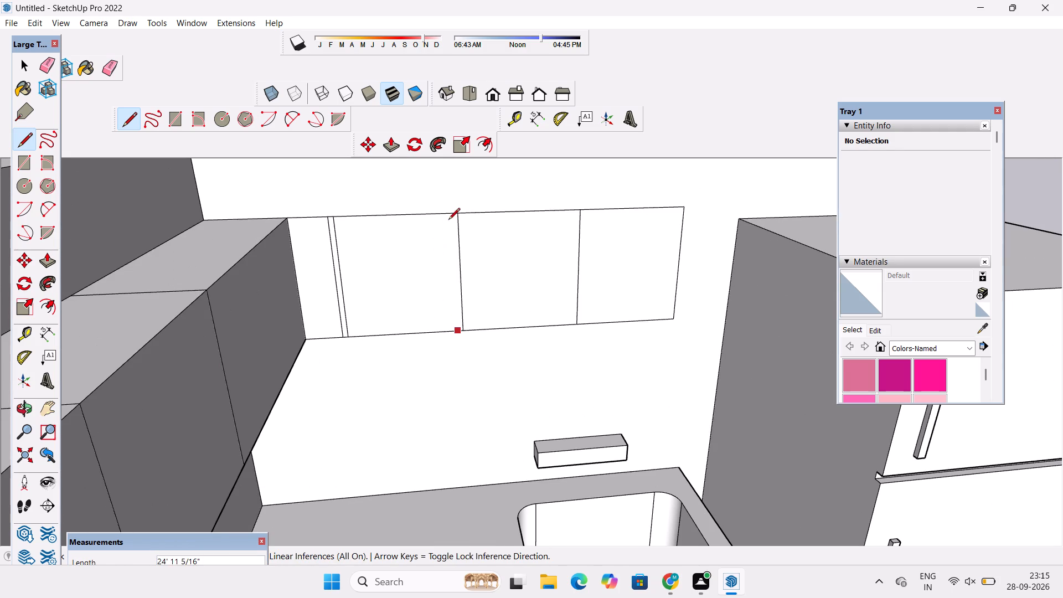
scroll(450, 216, "up", 3)
left_click(450, 216)
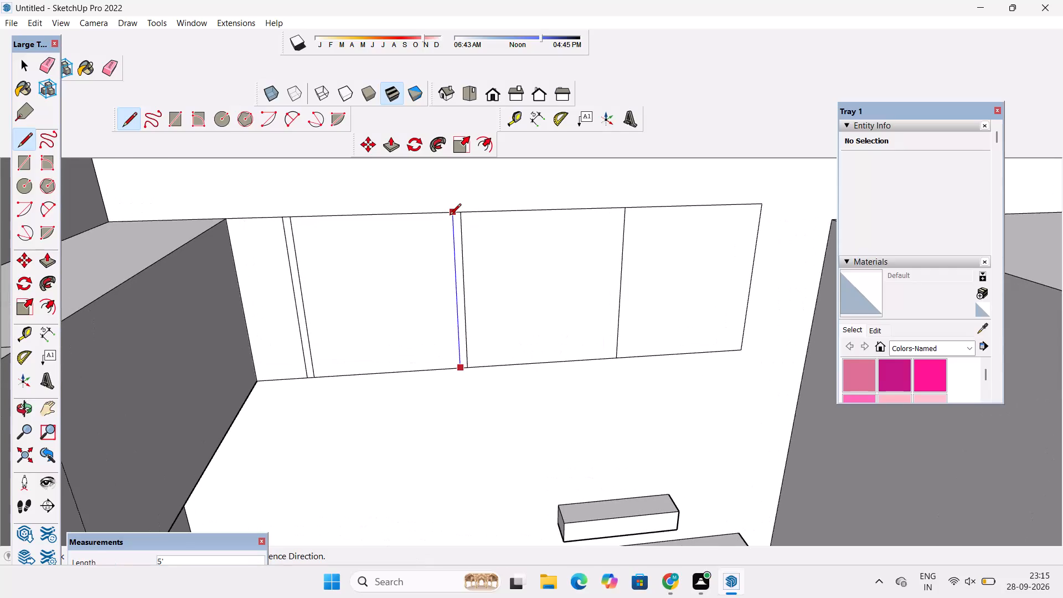
key("space")
Extrude the thin strip nearest the corner cabinet 3' out from the sink wall as a side panel.
type("o")
scroll(455, 244, "down", 6)
left_click_drag(462, 282, 462, 274, "shift")
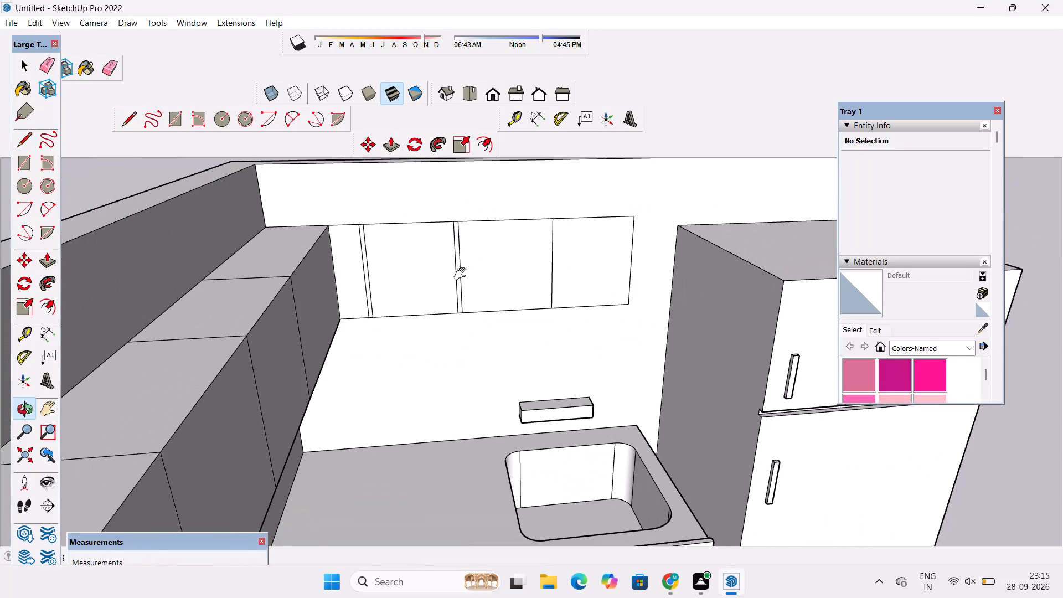
left_click_drag(462, 274, 462, 252, "shift")
left_click_drag(354, 244, 360, 265)
scroll(386, 248, "up", 4)
left_click_drag(386, 247, 384, 225)
left_click_drag(384, 224, 384, 269, "shift")
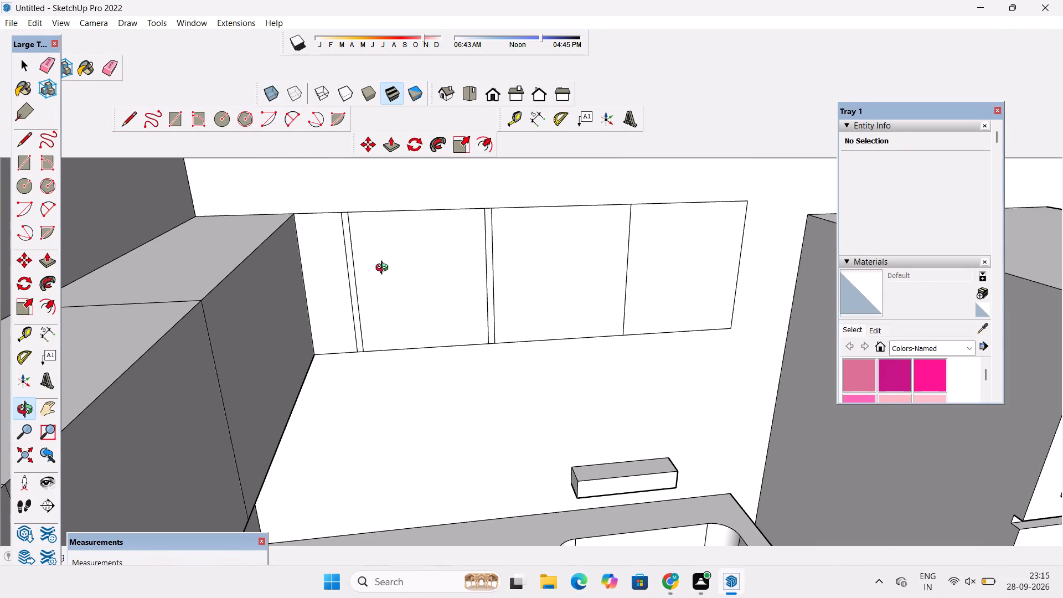
key("p")
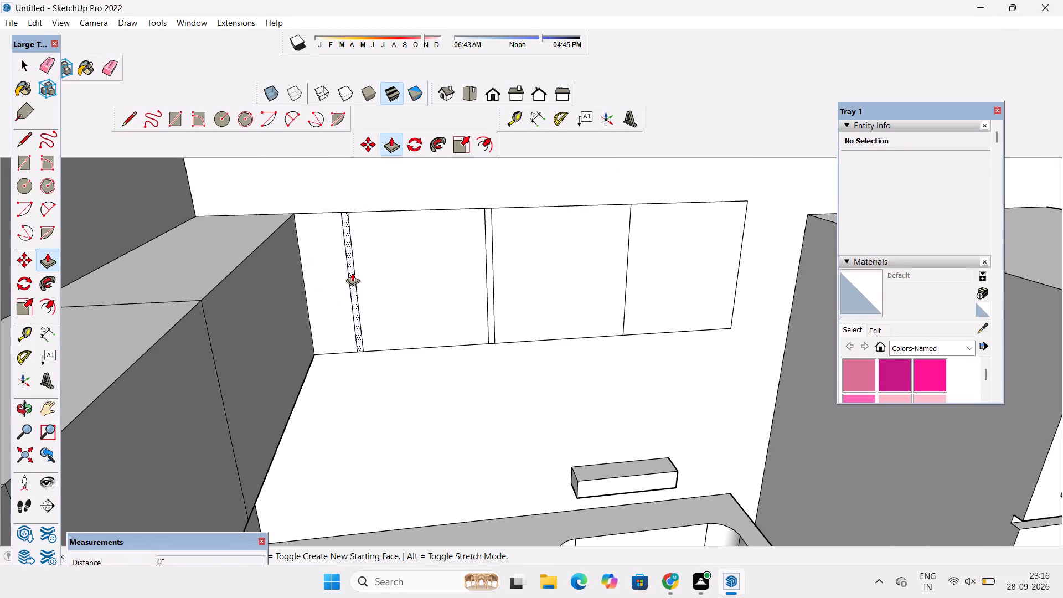
left_click(352, 272)
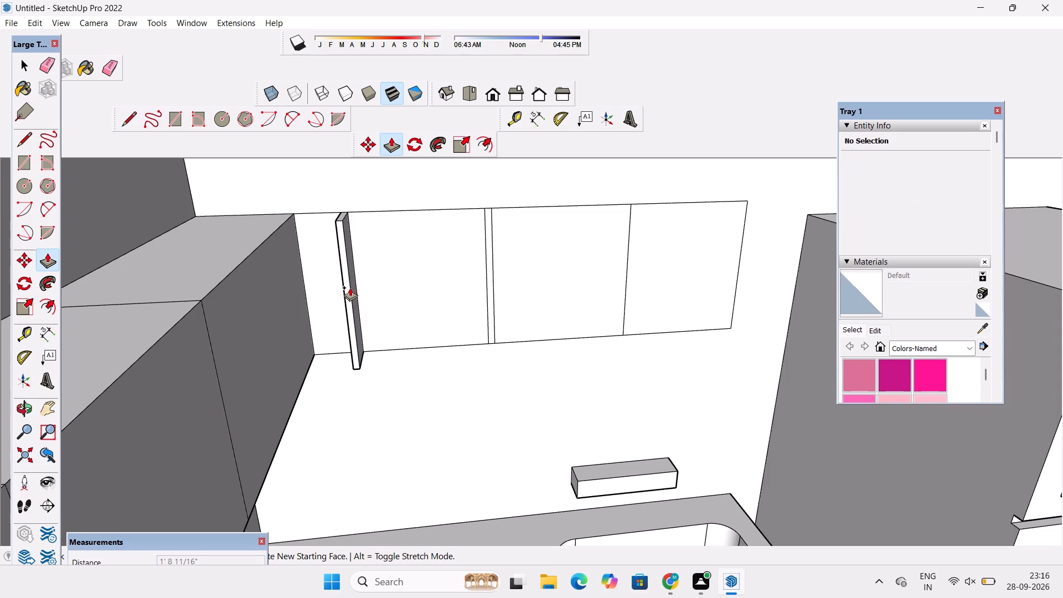
type("3'")
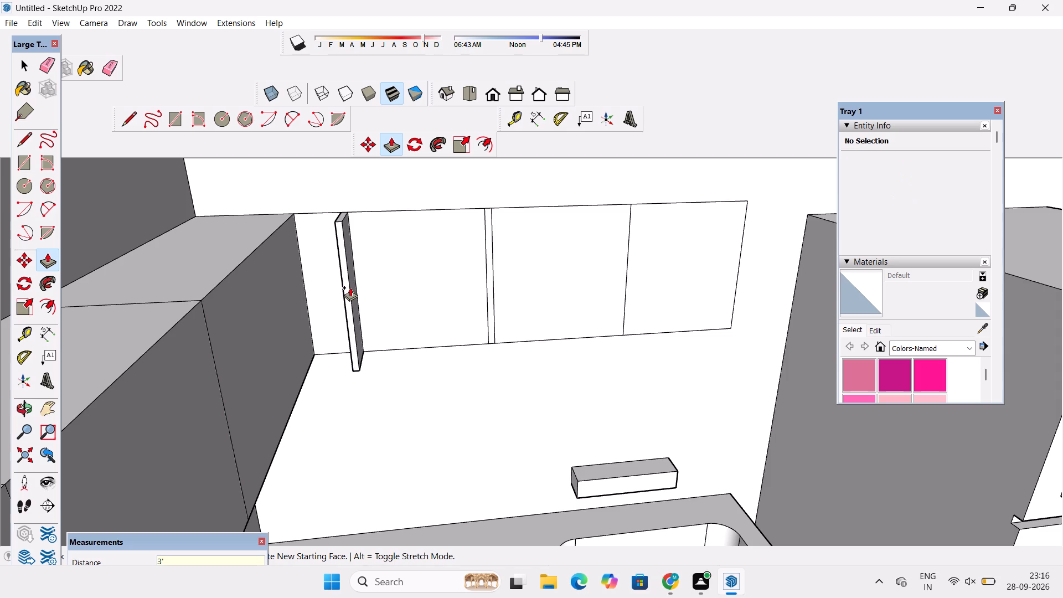
key("Return")
Extrude the thin strip at the middle division out from the sink wall, flush with the front of the first panel.
scroll(368, 292, "down", 7)
scroll(420, 288, "up", 10)
left_click(464, 264)
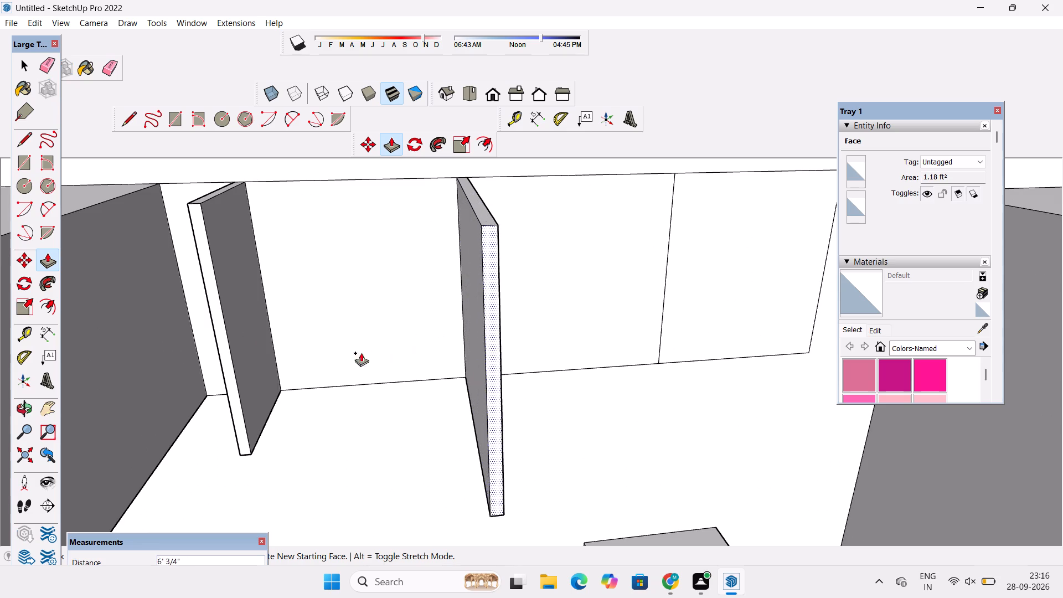
left_click(227, 380)
key("o")
scroll(331, 354, "down", 5)
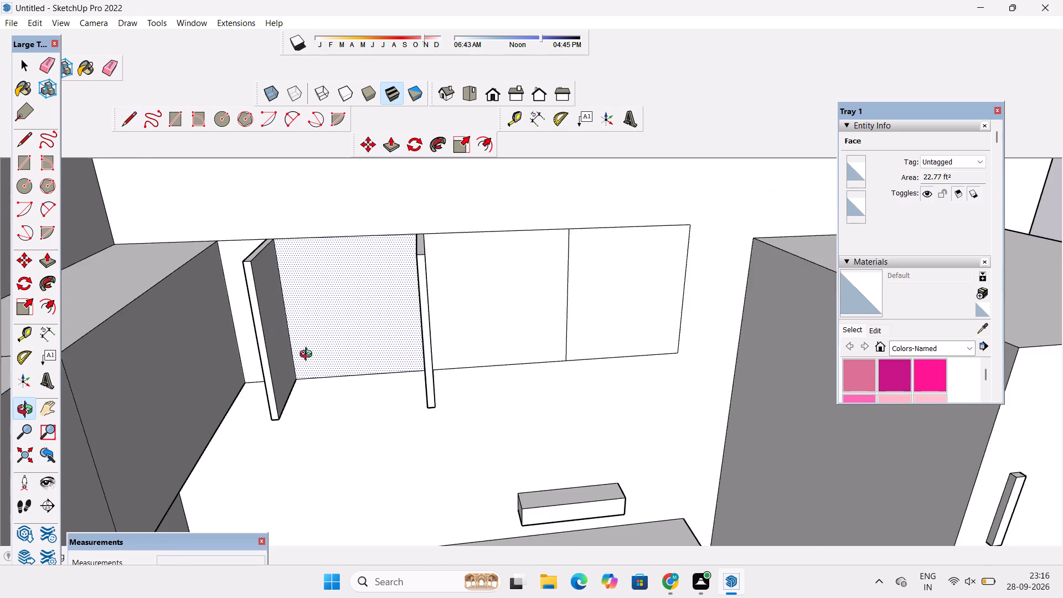
Place a guide 2" above the sink wall rectangle's bottom edge, between the two side panels.
left_click_drag(319, 354, 462, 352)
left_click_drag(463, 352, 352, 357)
left_click_drag(350, 358, 342, 296, "shift")
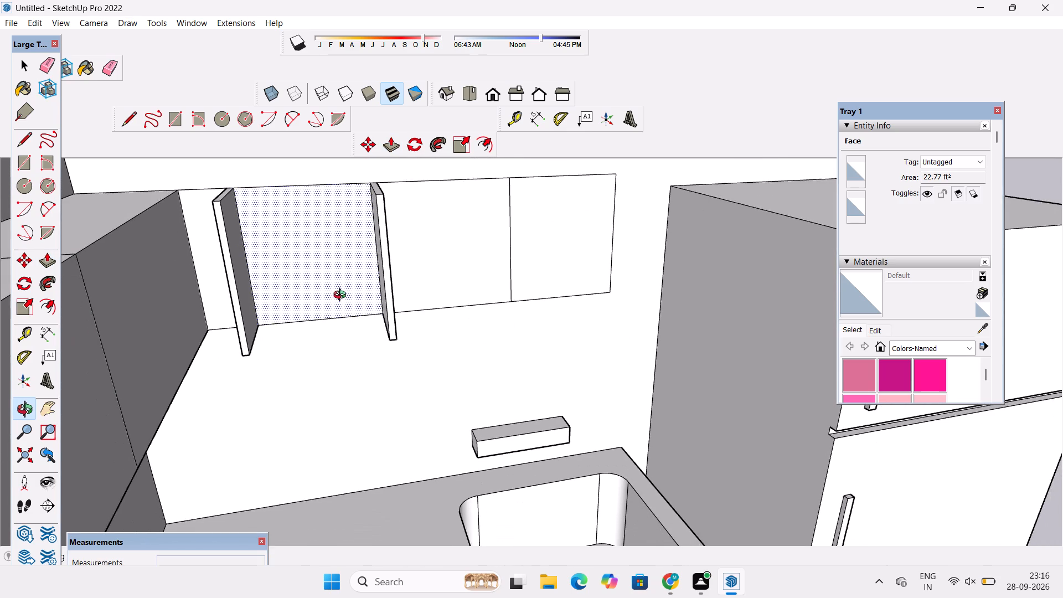
scroll(285, 333, "up", 4)
left_click_drag(285, 331, 304, 342, "shift")
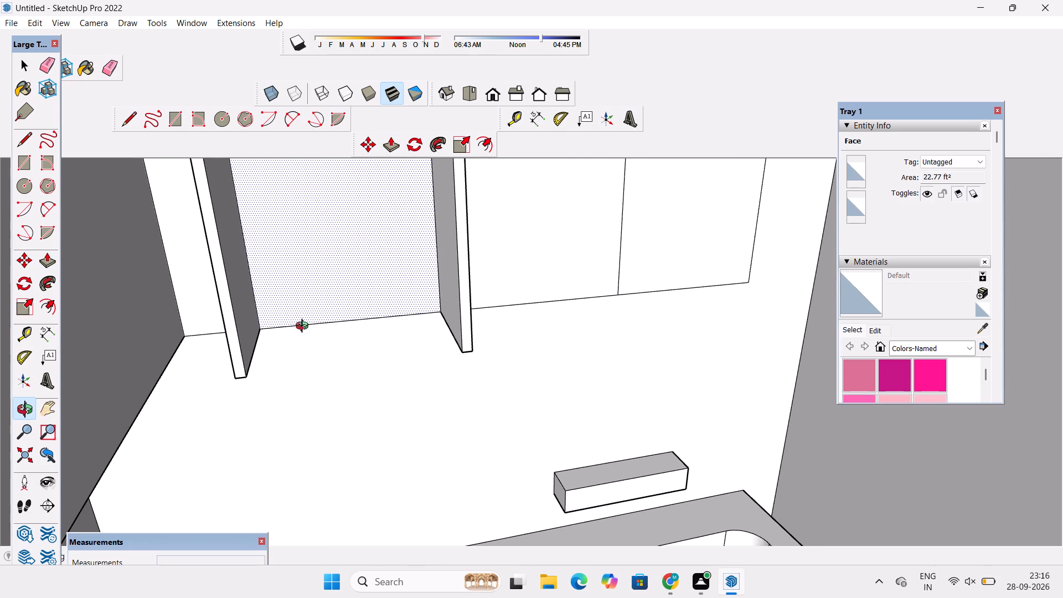
key("t")
scroll(307, 331, "up", 3)
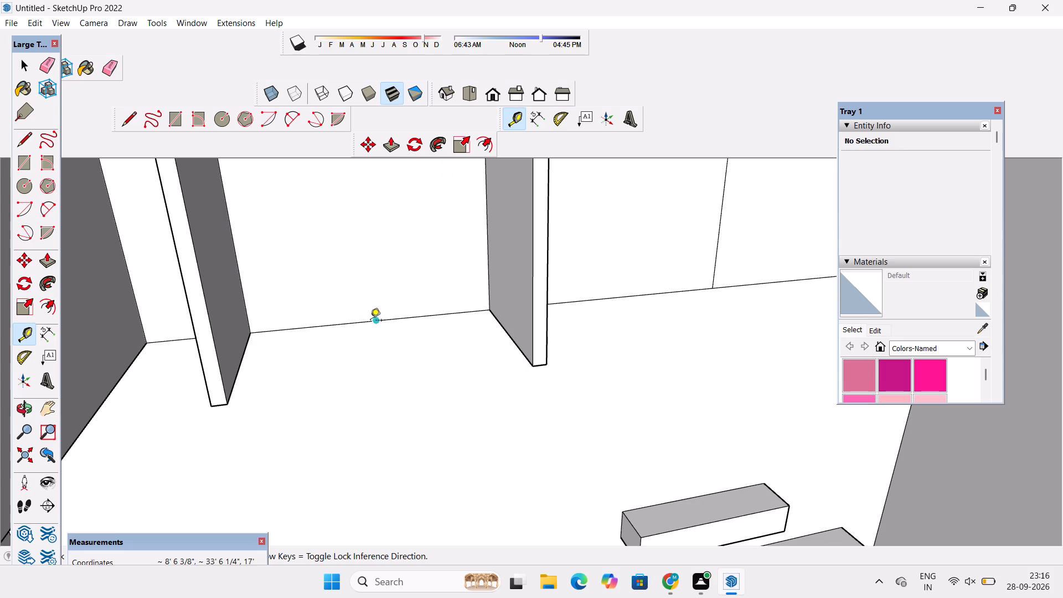
left_click(375, 321)
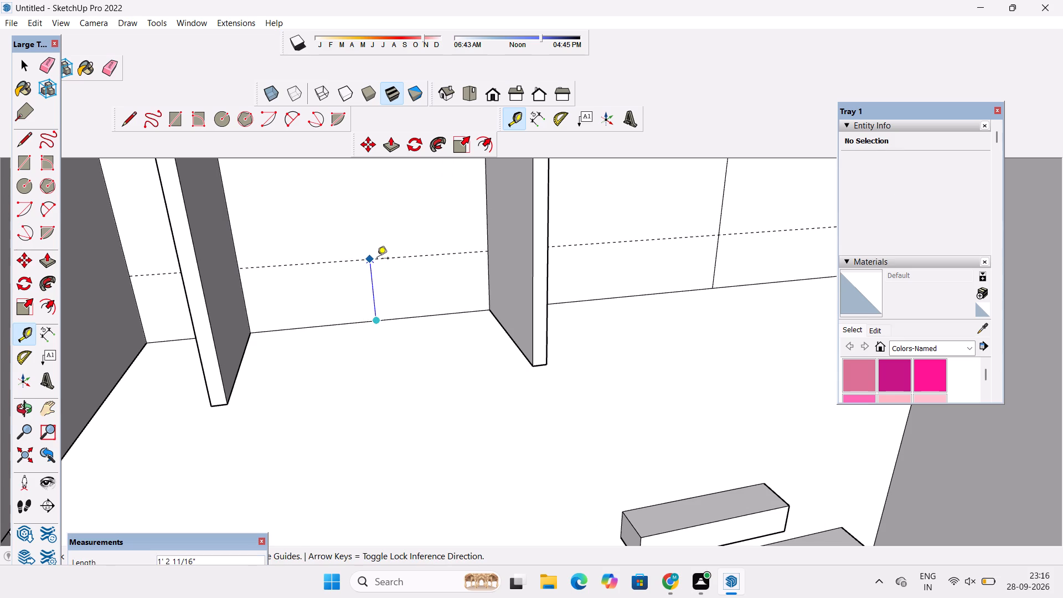
type("2\"")
key("Return")
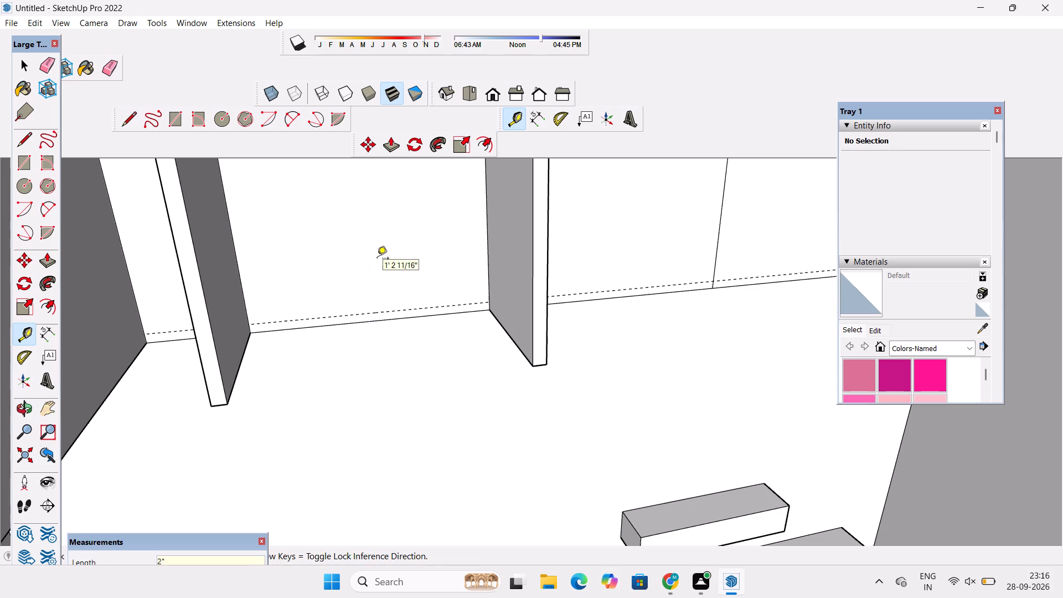
Draw a line along the lower guide from one side panel to the other, forming a thin bottom strip.
key("l")
scroll(384, 270, "up", 2)
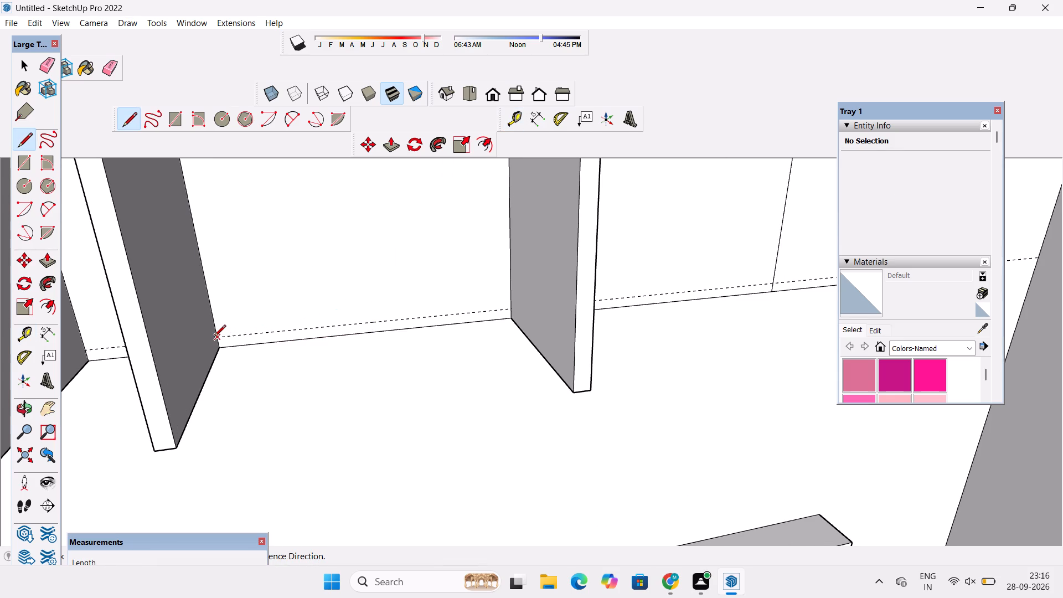
left_click(218, 337)
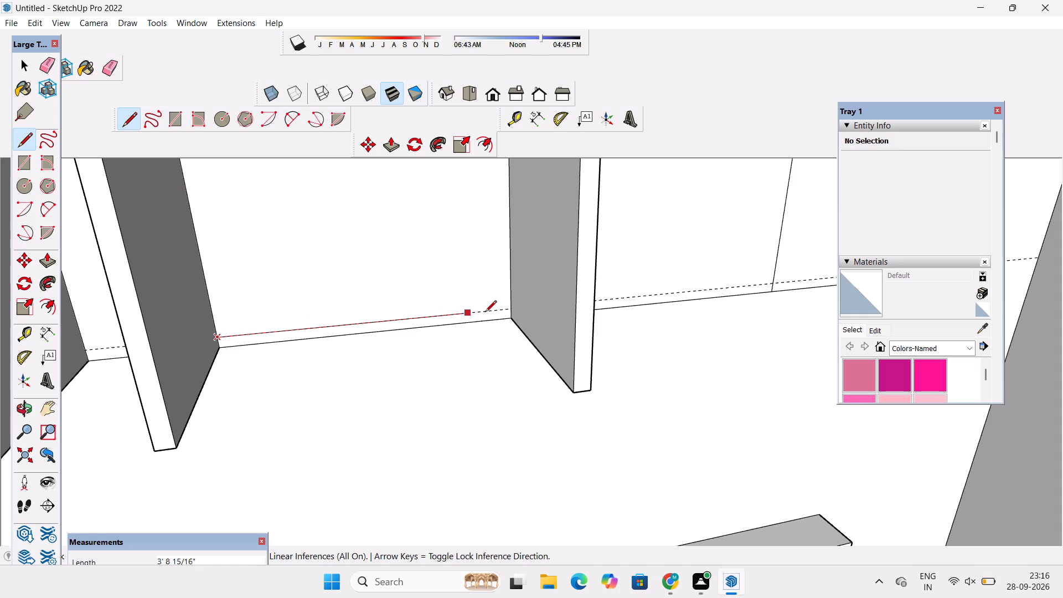
left_click(512, 310)
key("space")
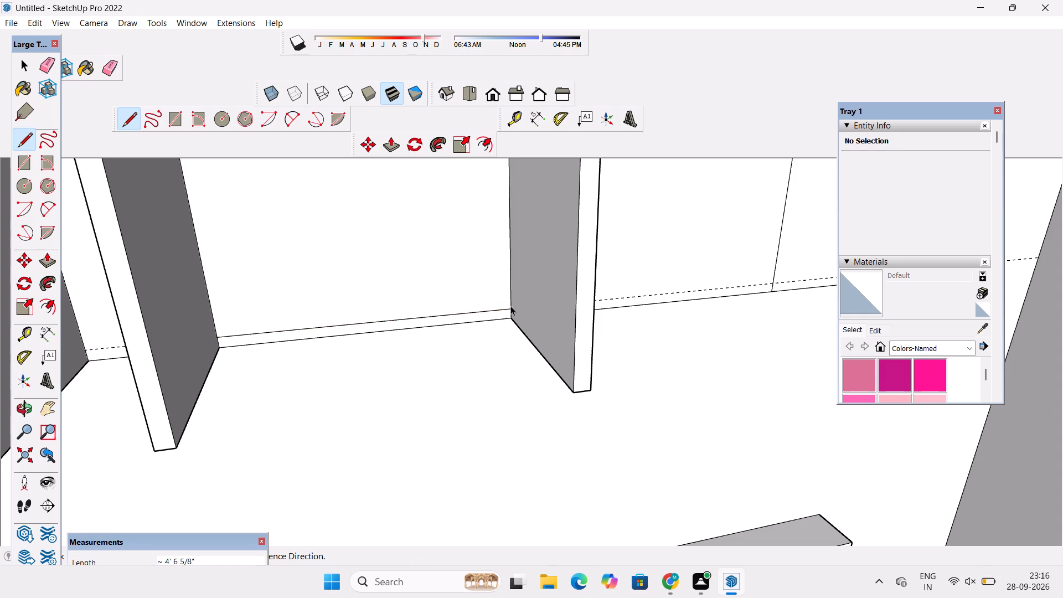
Extrude the bottom strip 3' out from the sink wall, flush with the side panels' fronts.
type("op")
scroll(503, 301, "down", 1)
left_click(479, 313)
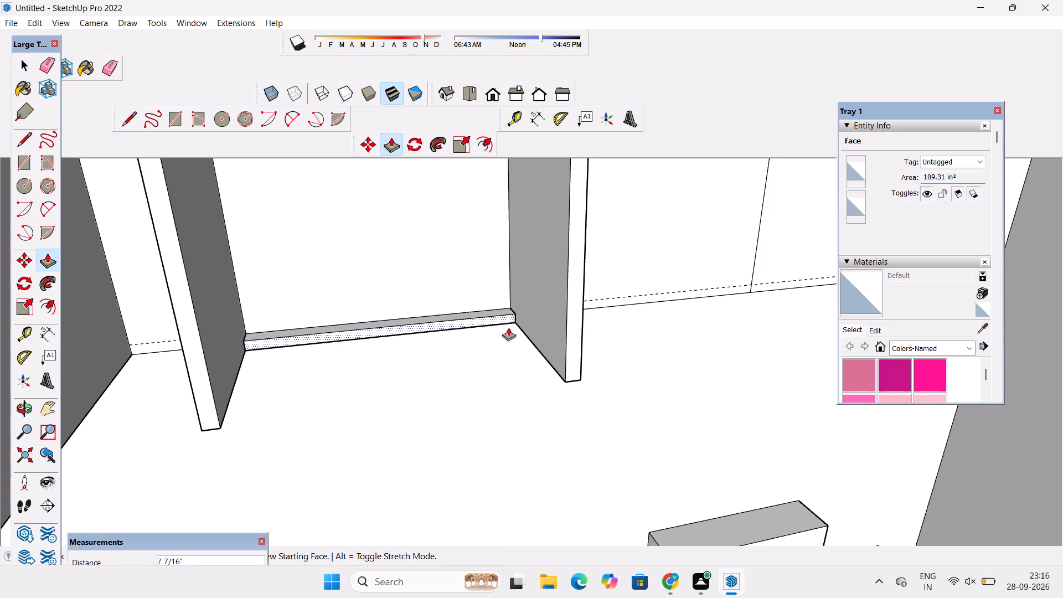
left_click(573, 377)
scroll(446, 315, "down", 11)
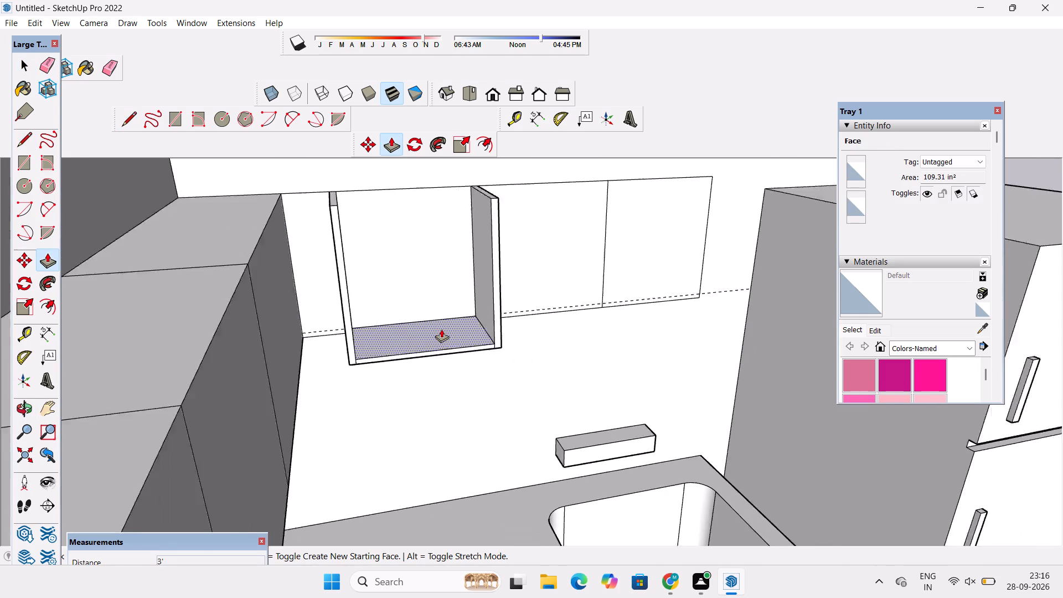
Place a guide 2" below the sink wall rectangle's top edge, between the two side panels.
scroll(441, 329, "down", 1)
key("o")
left_click_drag(446, 336, 425, 292)
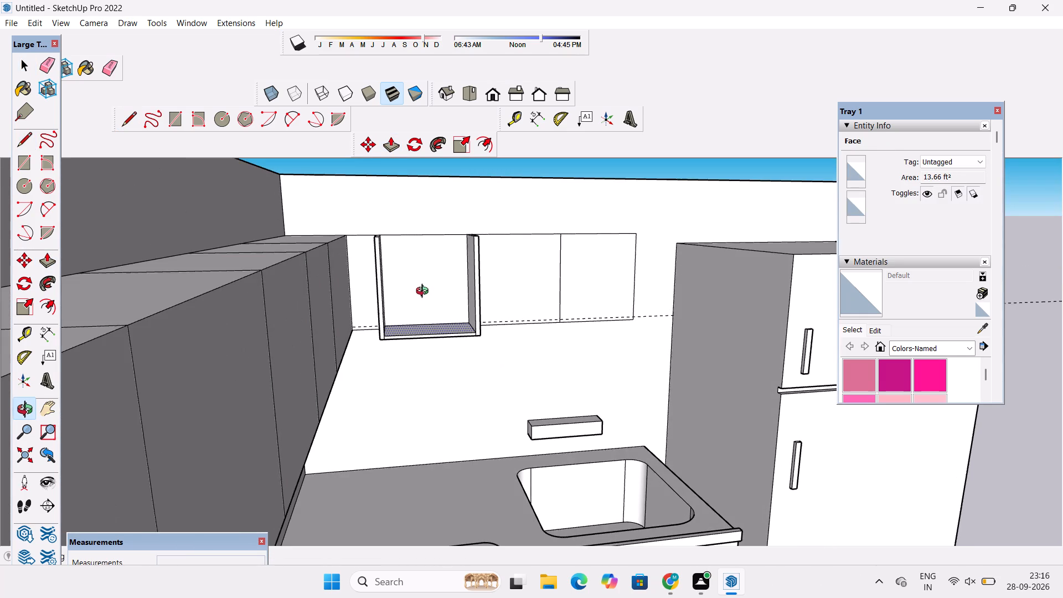
left_click_drag(424, 292, 376, 333, "shift")
scroll(371, 300, "up", 5)
left_click_drag(371, 300, 373, 316, "shift")
left_click_drag(373, 316, 376, 328)
key("t")
scroll(373, 304, "up", 5)
left_click(384, 262)
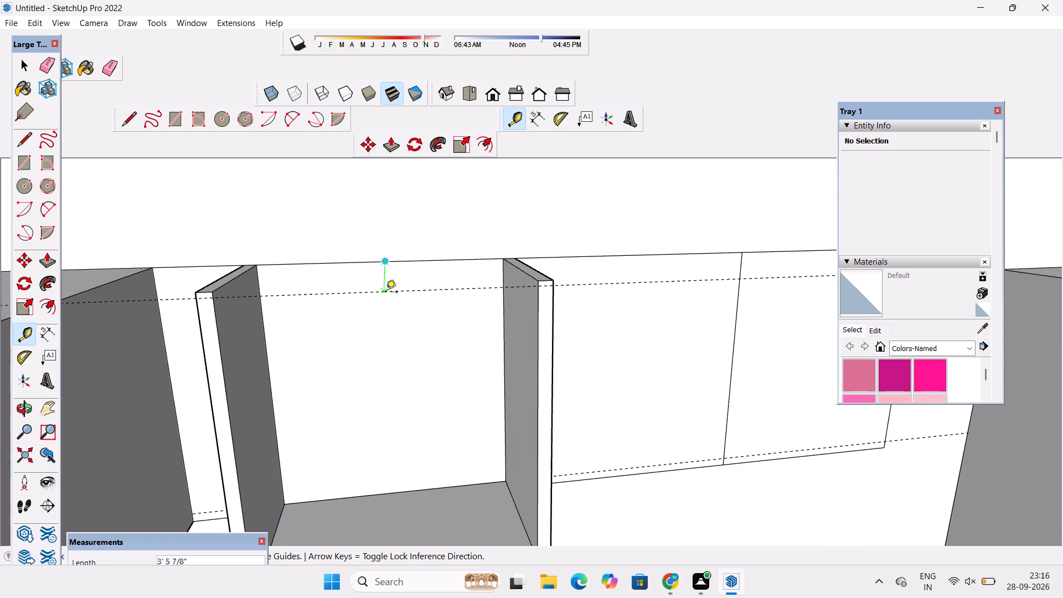
type("2\"")
key("Return")
Draw a line along the upper guide from one side panel to the other, forming a thin top strip.
key("l")
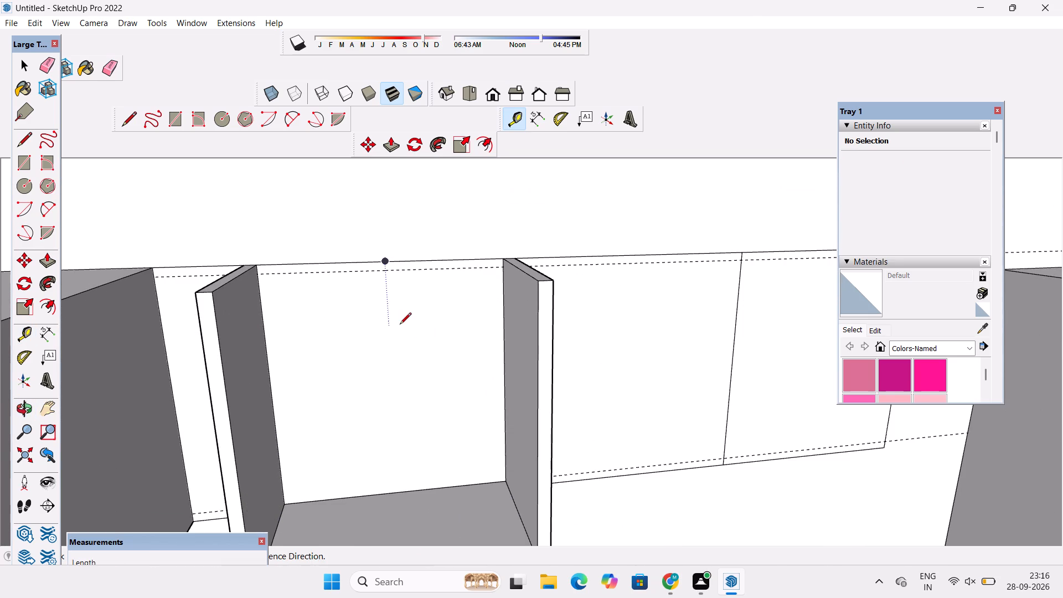
scroll(268, 279, "up", 5)
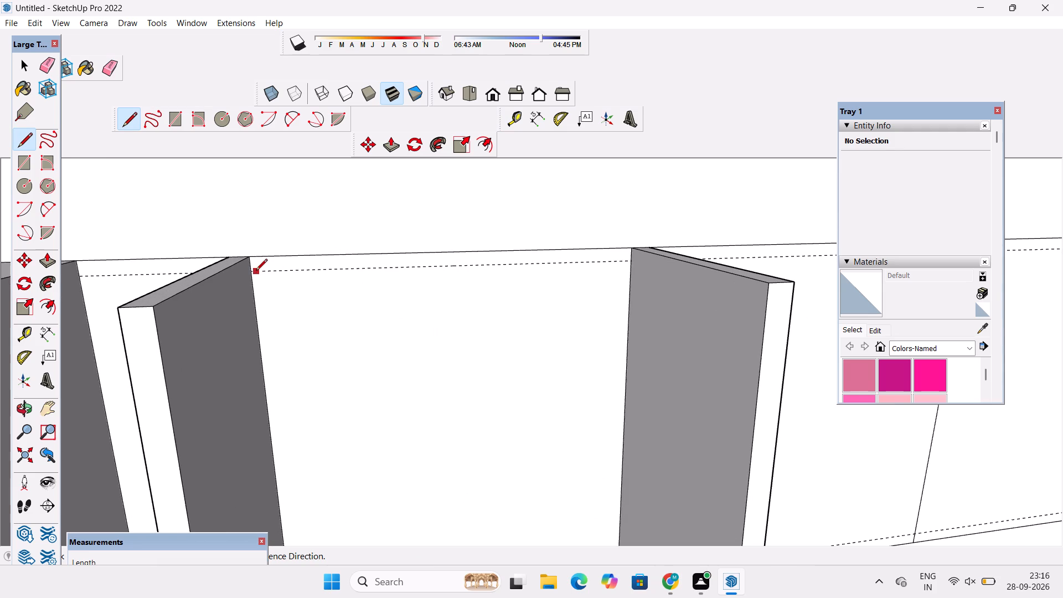
left_click(254, 273)
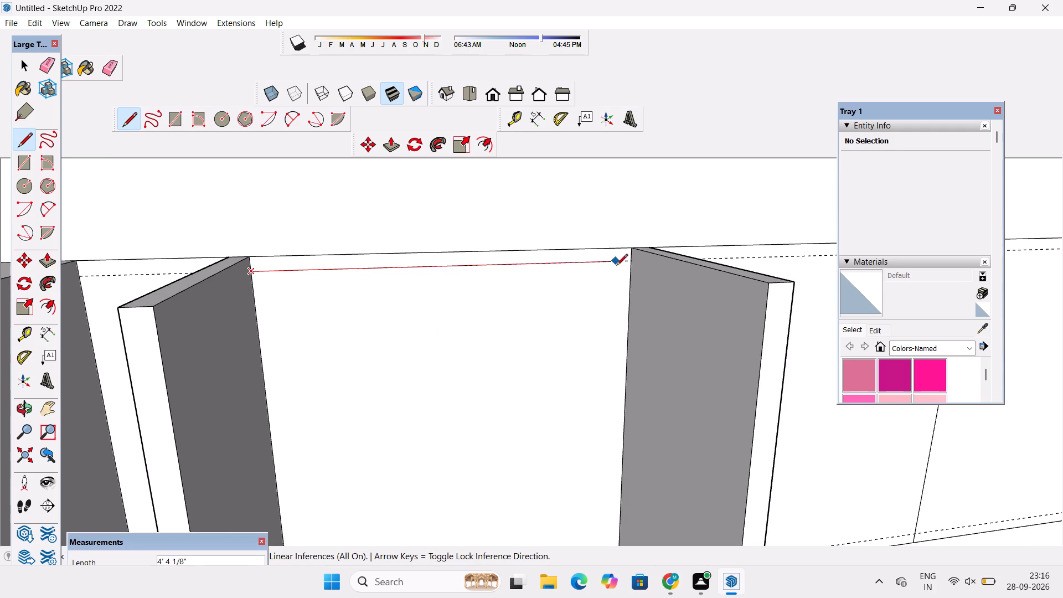
left_click(634, 260)
scroll(507, 254, "down", 6)
Erase the upper and lower guides on the sink wall.
type("we")
scroll(499, 244, "down", 3)
scroll(622, 260, "up", 5)
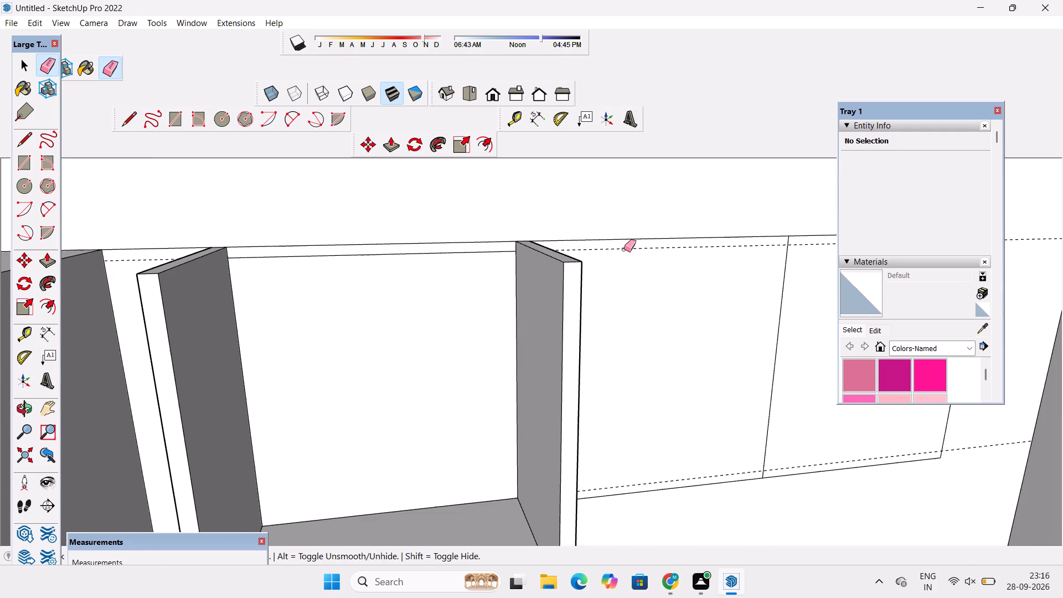
left_click(624, 249)
scroll(624, 255, "down", 4)
scroll(664, 379, "up", 4)
scroll(667, 443, "up", 3)
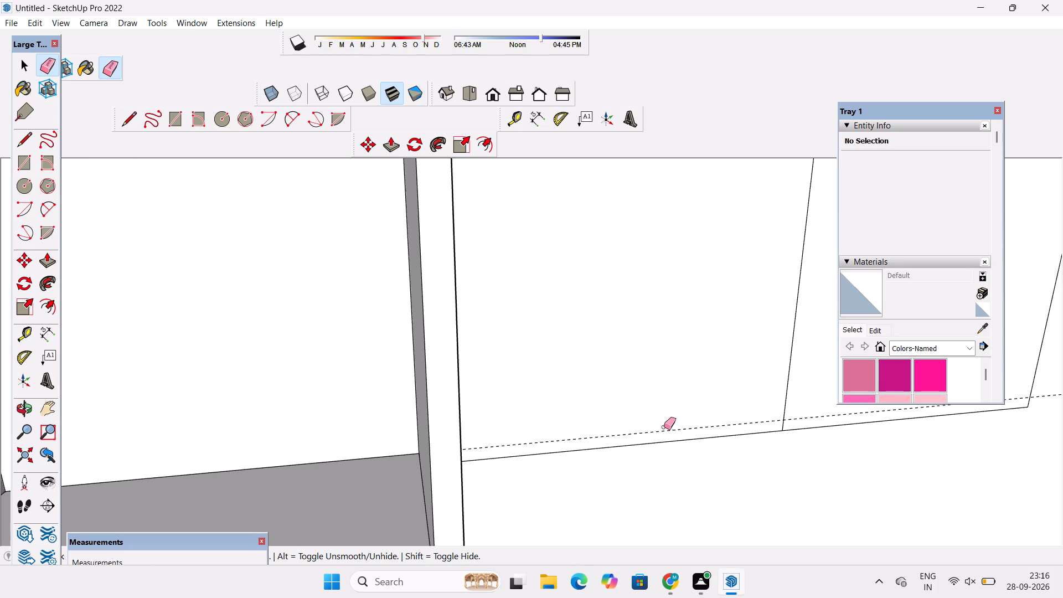
left_click_drag(664, 429, 665, 435)
scroll(607, 414, "down", 7)
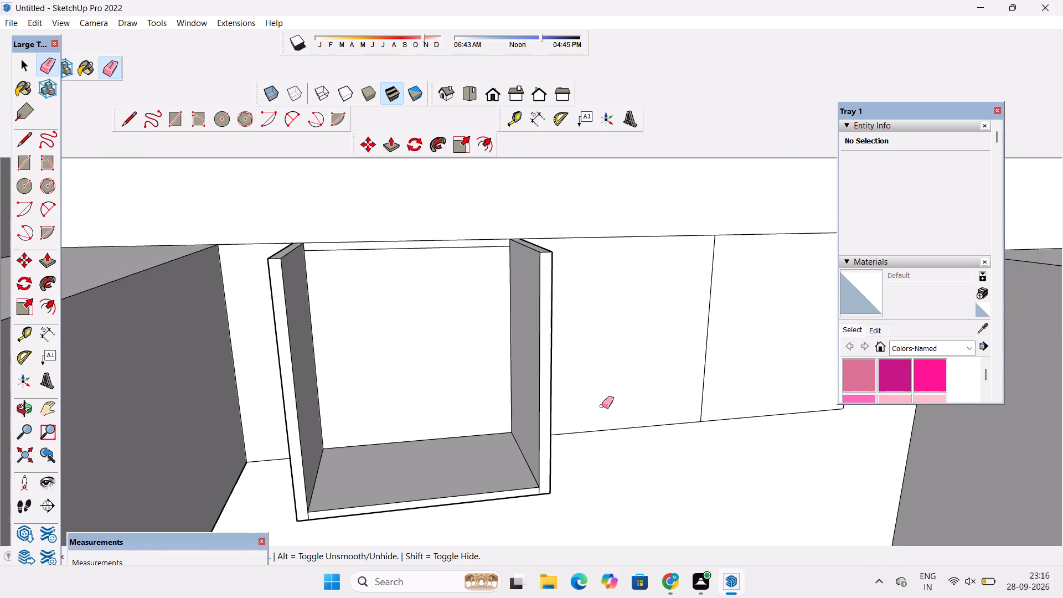
Extrude the top strip between the side panels out from the sink wall, flush with the panels' fronts.
scroll(602, 406, "down", 1)
key("o")
scroll(601, 405, "down", 5)
left_click_drag(584, 404, 569, 384)
left_click_drag(518, 382, 576, 414)
scroll(535, 373, "up", 4)
left_click_drag(514, 368, 493, 390, "shift")
left_click_drag(412, 387, 450, 401)
scroll(484, 321, "up", 3)
left_click_drag(488, 322, 474, 321, "shift")
left_click_drag(467, 329, 453, 287, "shift")
scroll(441, 287, "down", 5)
left_click_drag(431, 293, 468, 309)
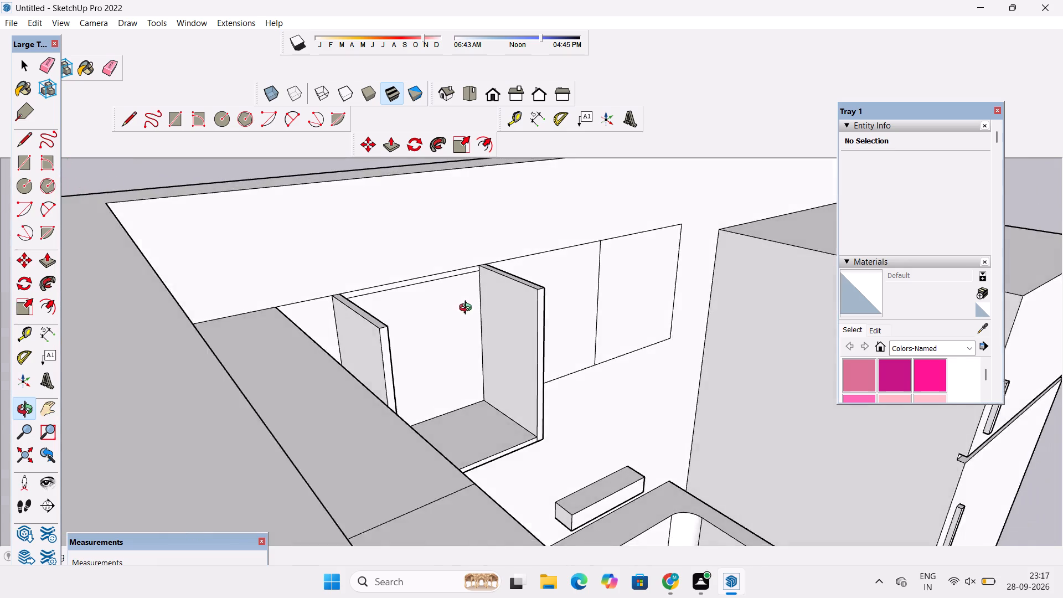
left_click_drag(468, 309, 469, 309)
left_click_drag(469, 309, 451, 290, "shift")
scroll(450, 282, "up", 4)
left_click_drag(478, 281, 455, 258, "shift")
left_click_drag(443, 262, 415, 294)
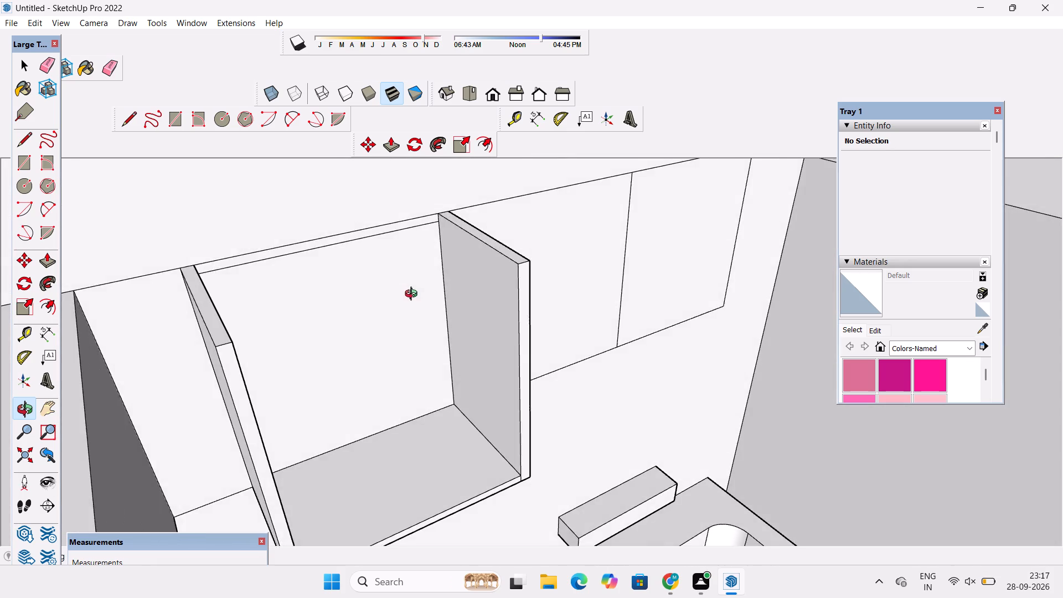
left_click_drag(414, 295, 409, 257, "shift")
left_click_drag(409, 257, 405, 275)
left_click_drag(404, 269, 421, 298, "shift")
left_click(408, 290)
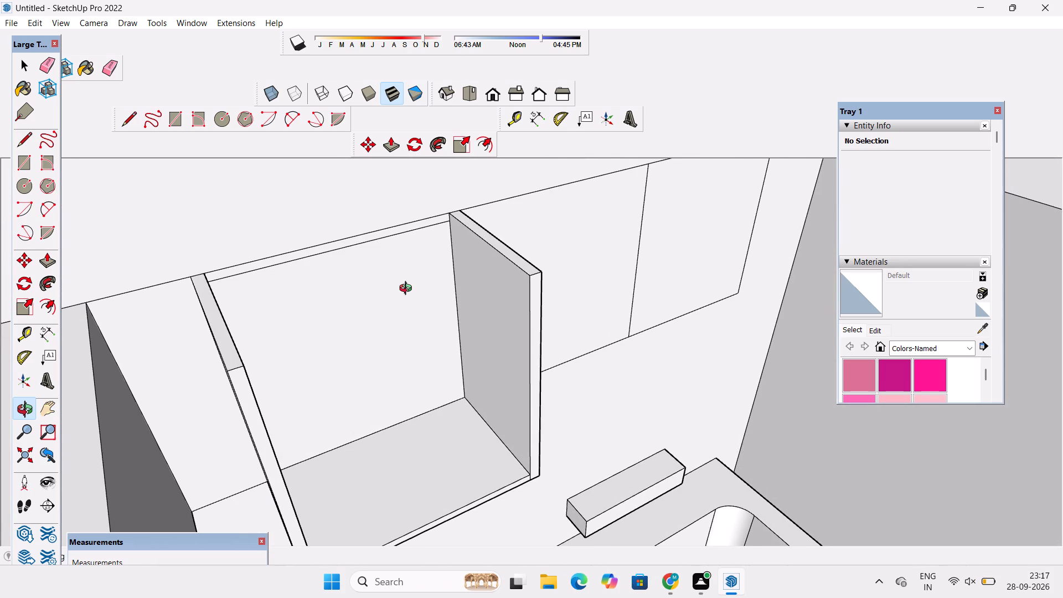
left_click_drag(408, 290, 405, 281)
left_click_drag(405, 281, 419, 292, "shift")
left_click_drag(419, 293, 409, 277)
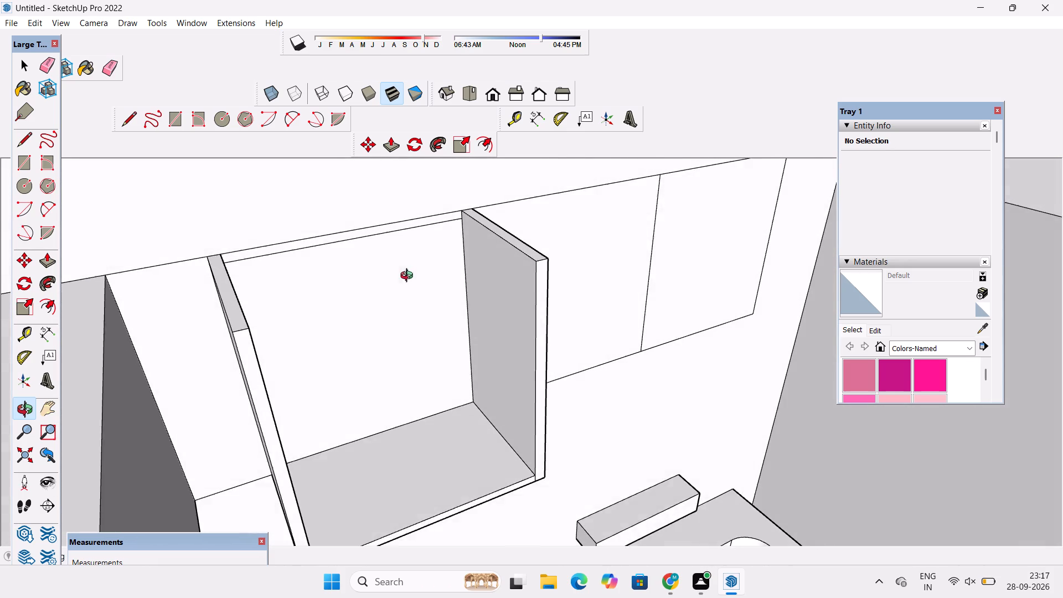
left_click_drag(409, 276, 419, 283, "shift")
key("p")
scroll(419, 282, "down", 3)
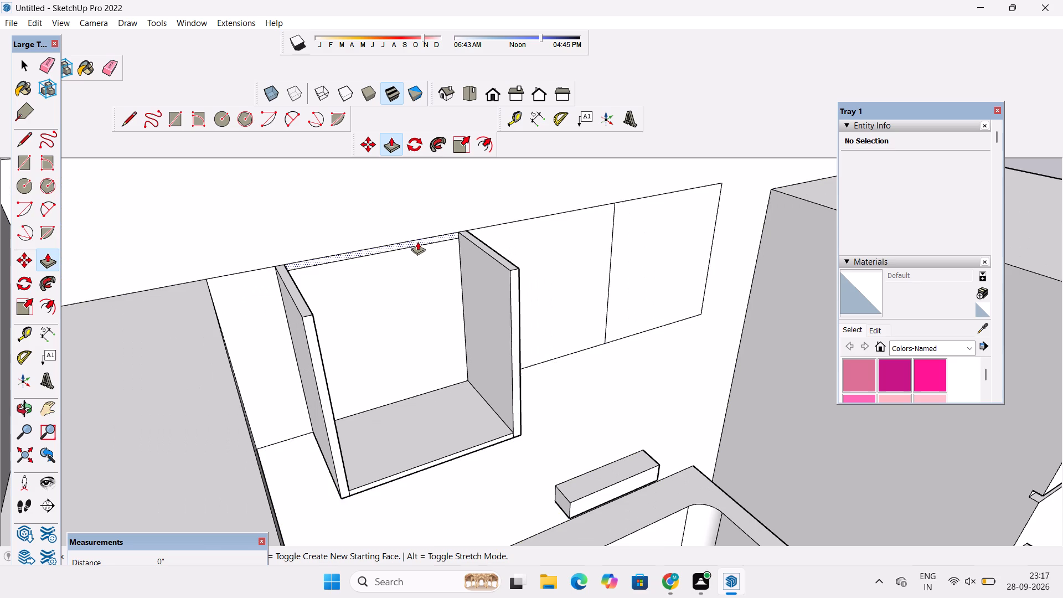
left_click(417, 241)
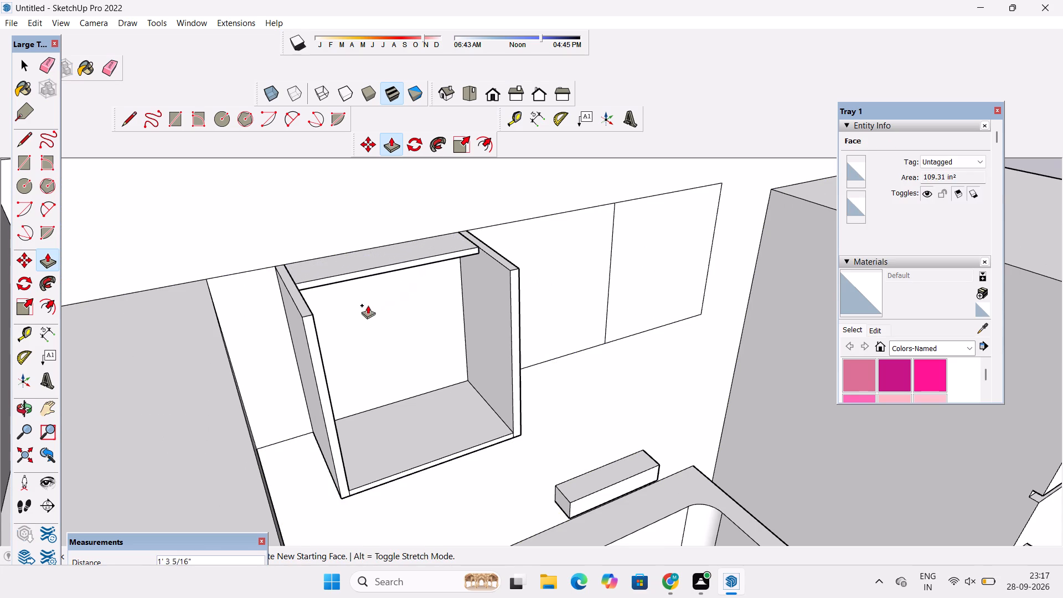
left_click(312, 316)
Place a horizontal guide about 2' 3 5/16" above the inner bottom edge of the open cabinet's back face.
key("o")
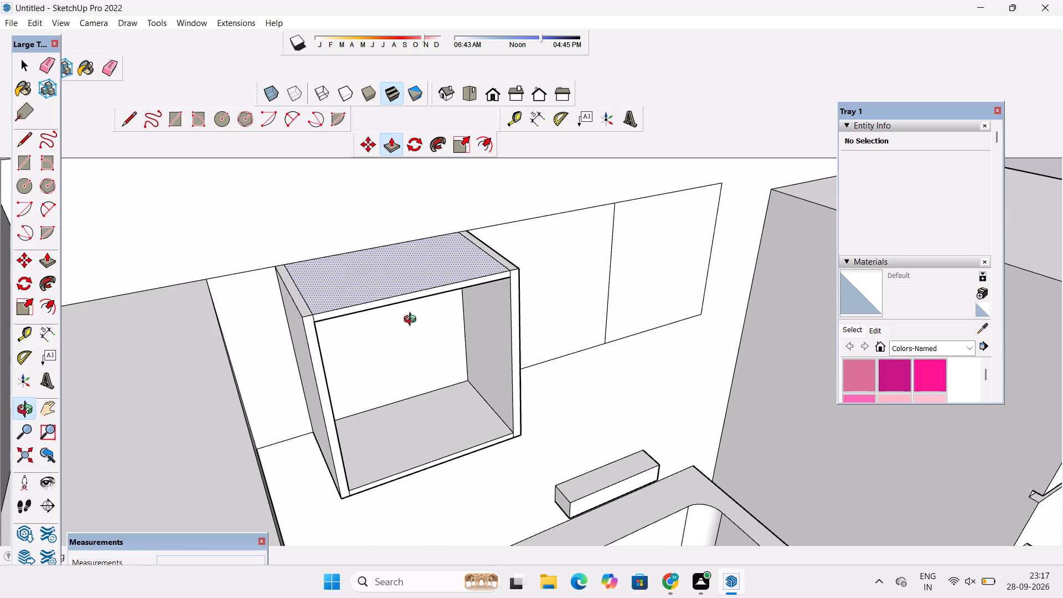
left_click_drag(420, 331, 366, 276)
left_click_drag(401, 327, 394, 280)
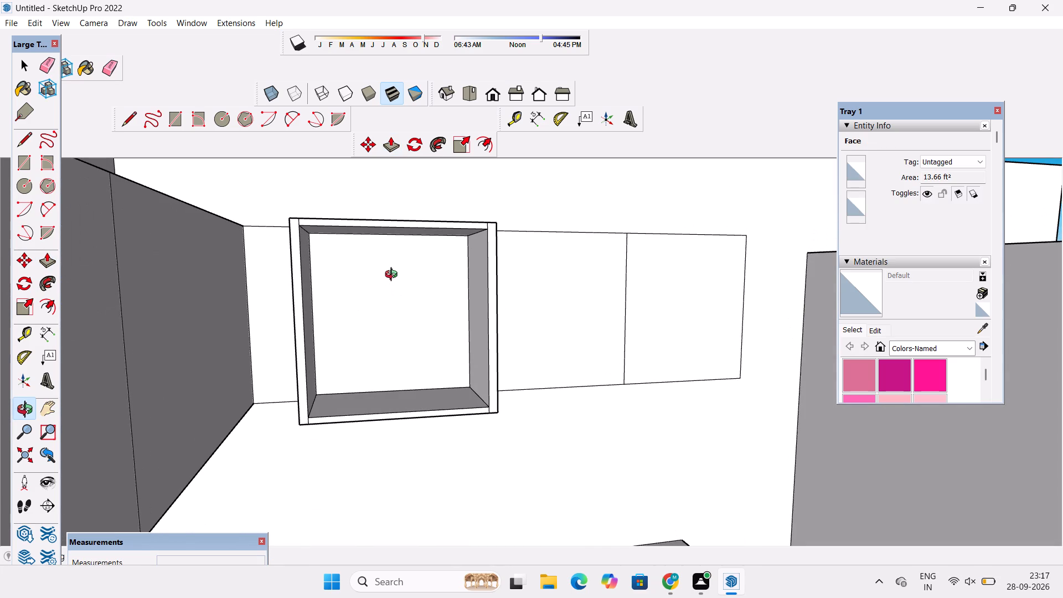
scroll(394, 274, "down", 1)
left_click_drag(401, 290, 394, 298)
left_click_drag(386, 325, 371, 306)
scroll(371, 304, "up", 2)
key("t")
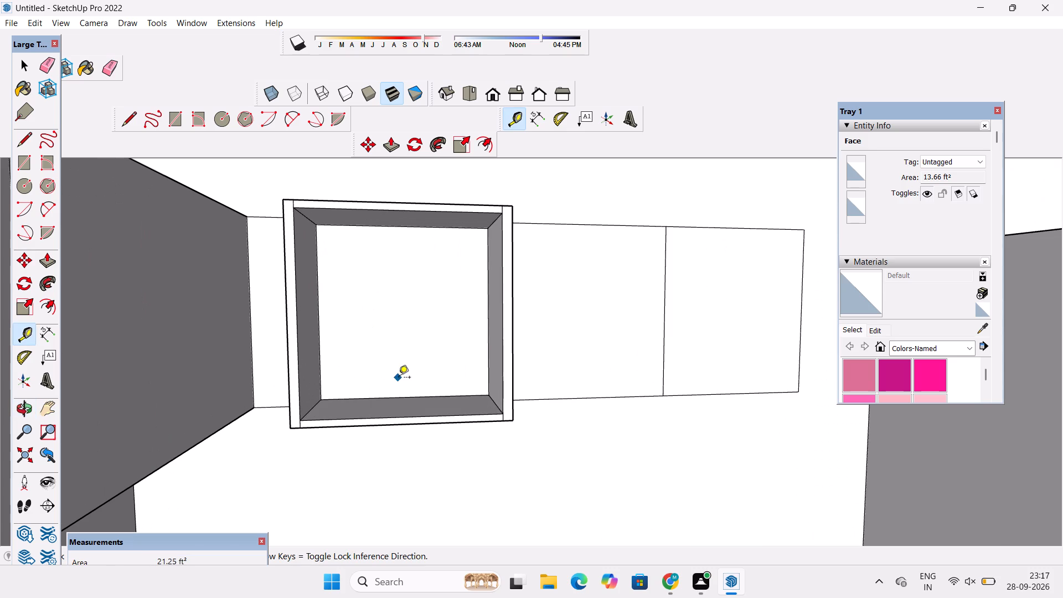
scroll(399, 378, "up", 3)
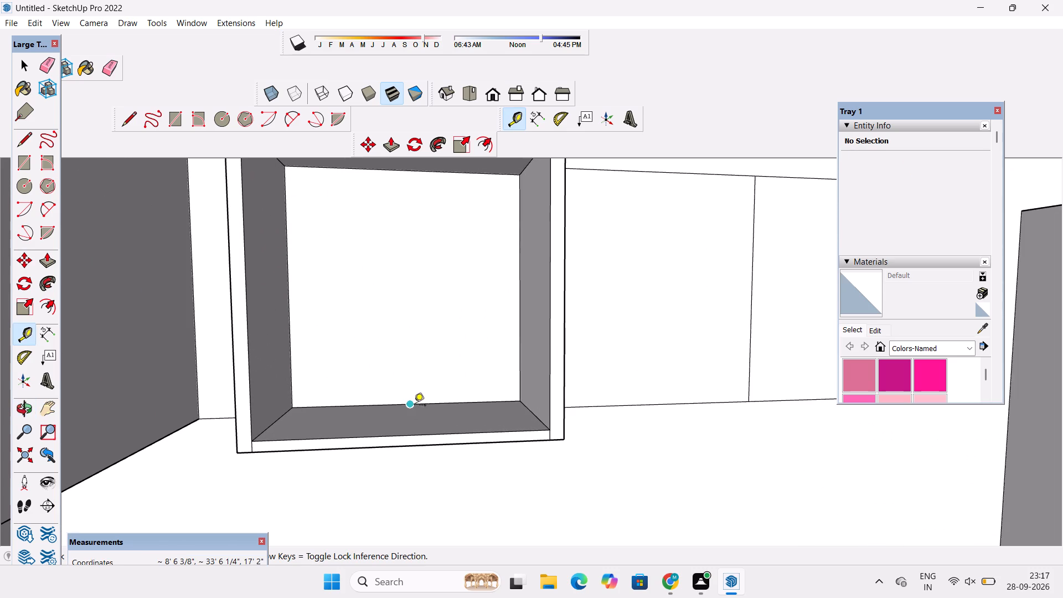
left_click(409, 408)
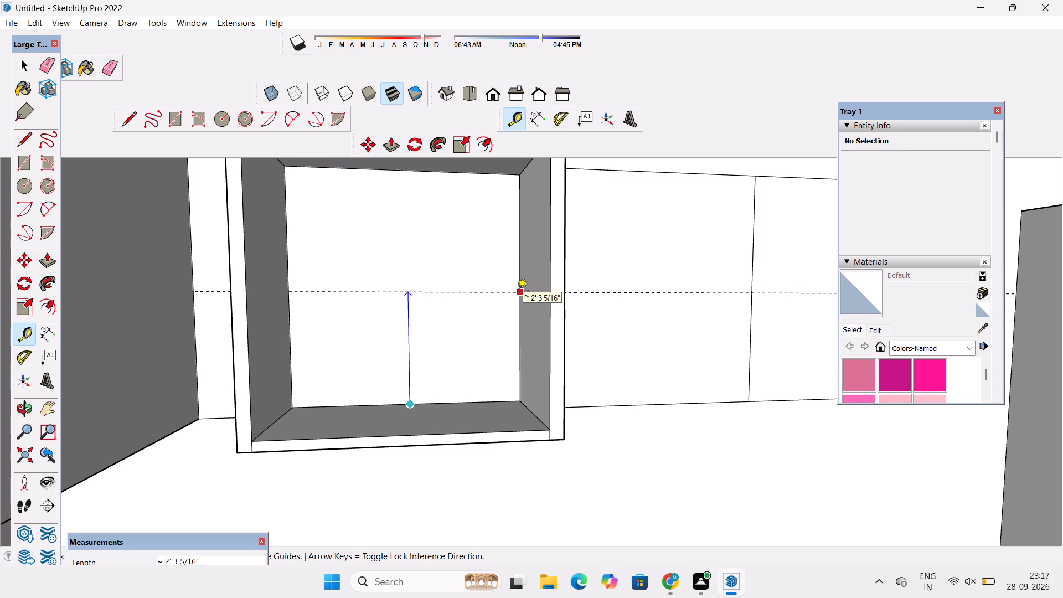
scroll(513, 288, "up", 1)
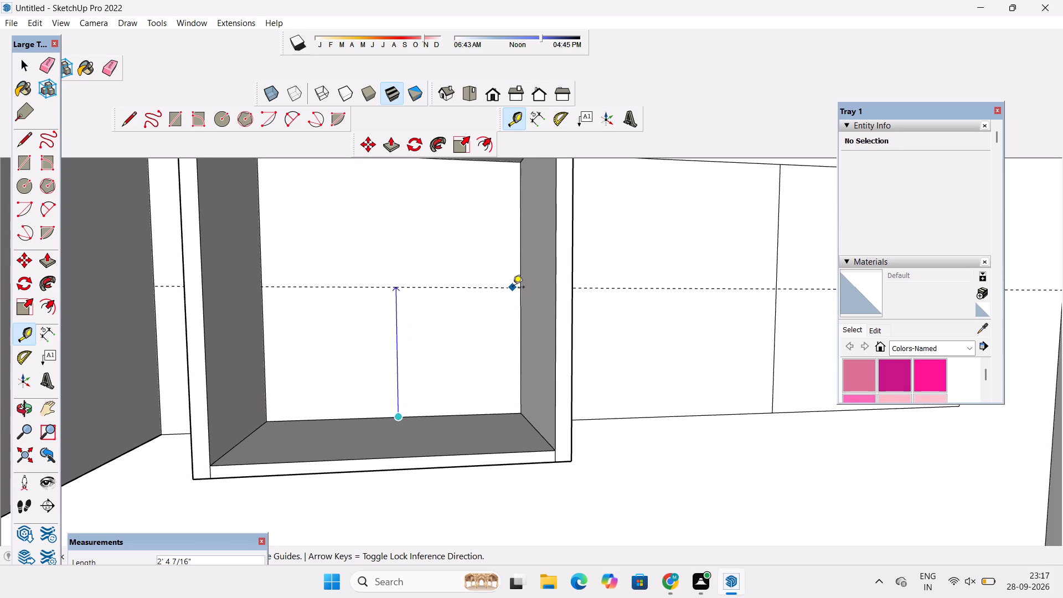
scroll(512, 287, "up", 3)
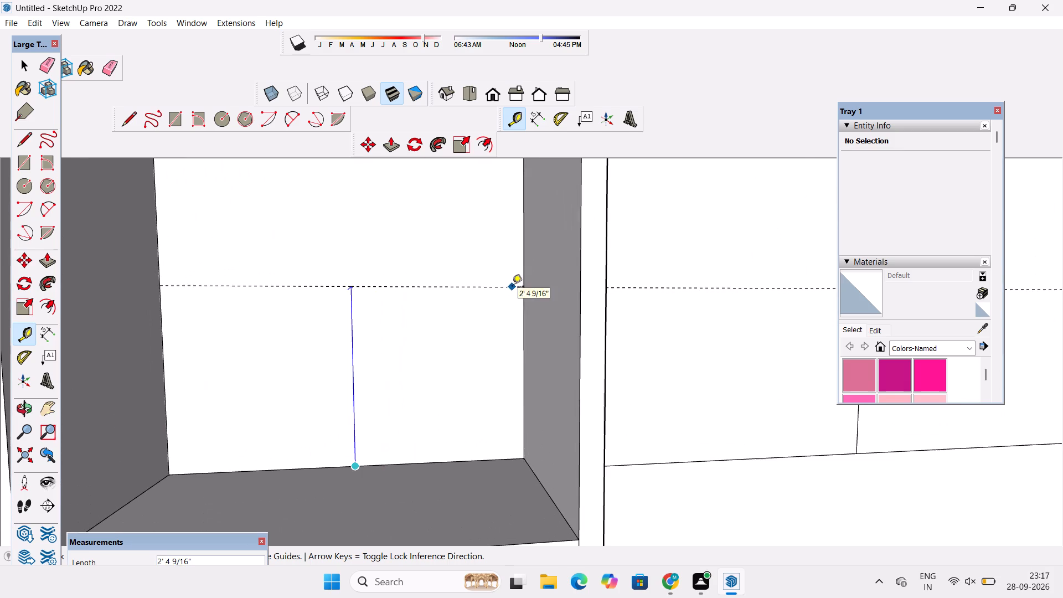
scroll(525, 290, "up", 1)
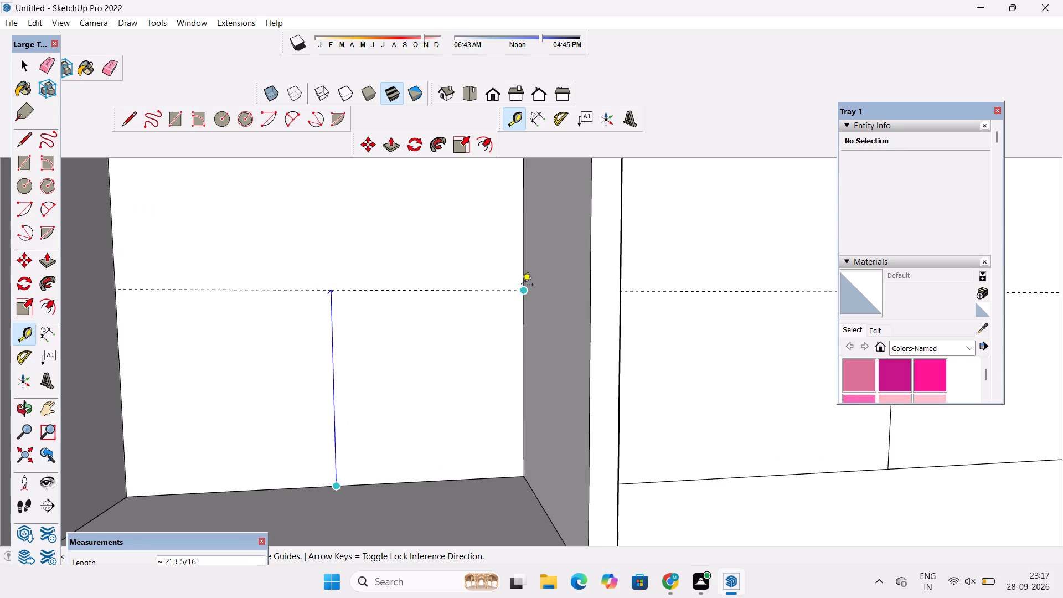
left_click(522, 288)
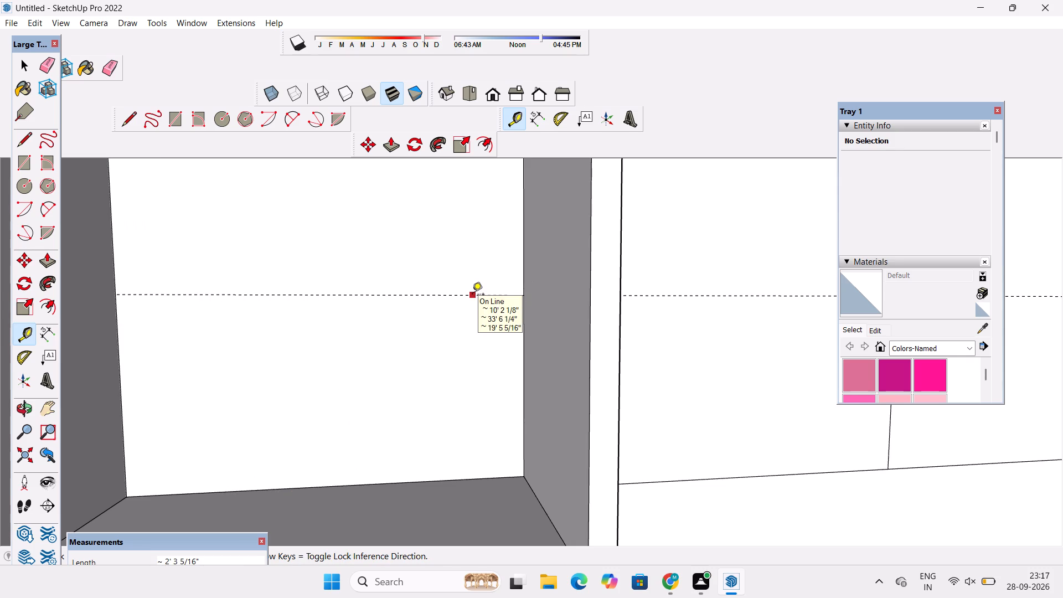
Place a second horizontal guide about 11/16" above the first one on the cabinet's back face.
scroll(472, 295, "up", 5)
left_click(472, 295)
left_click(522, 273)
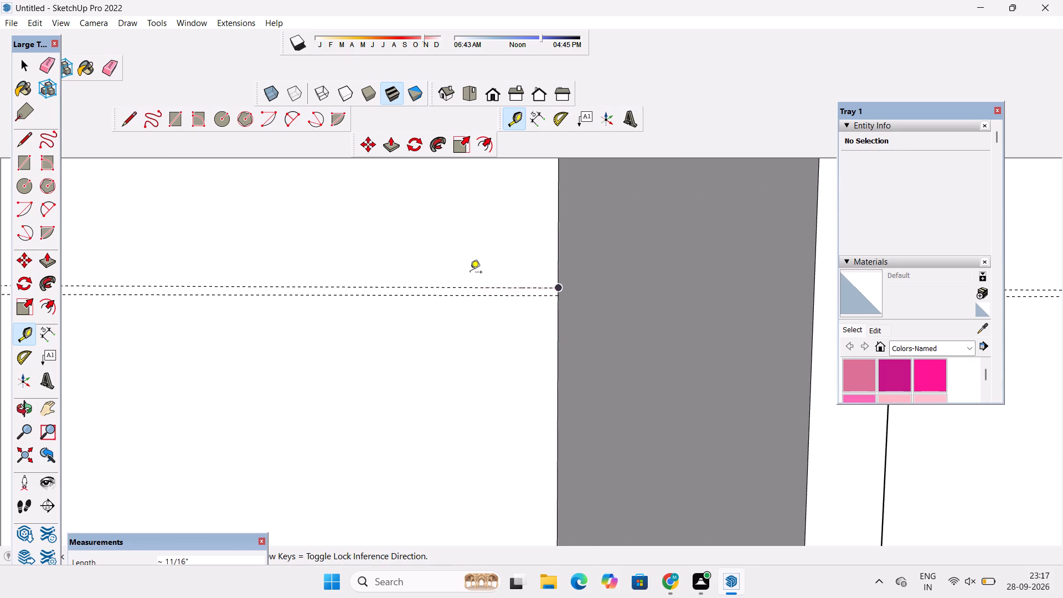
scroll(470, 273, "down", 4)
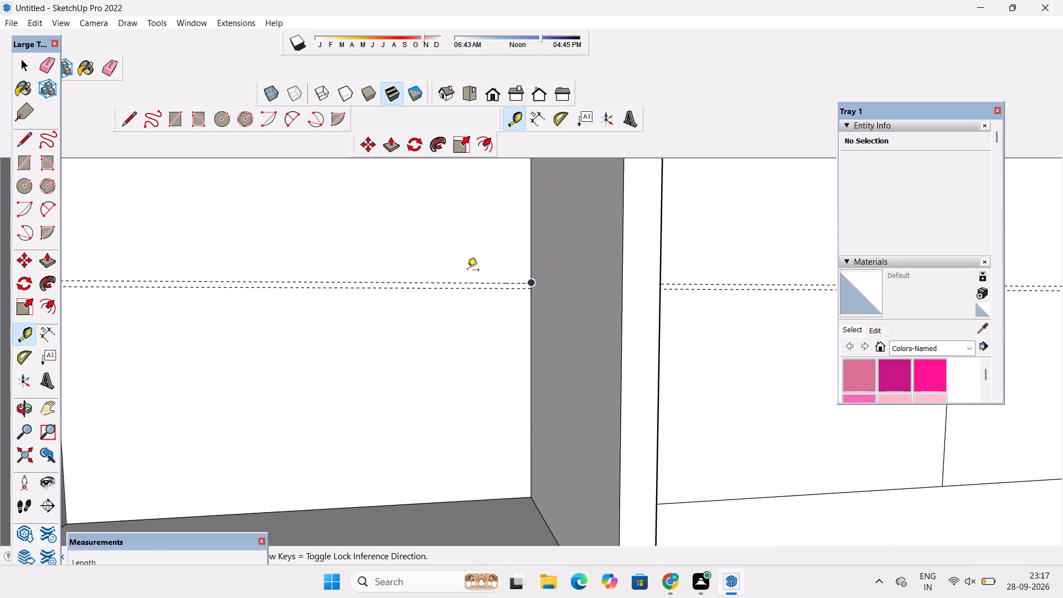
Draw a rectangle about 11/16" by 4' 6 5/8" between the two guides across the open cabinet's back face.
key("r")
scroll(467, 270, "down", 8)
scroll(284, 285, "up", 19)
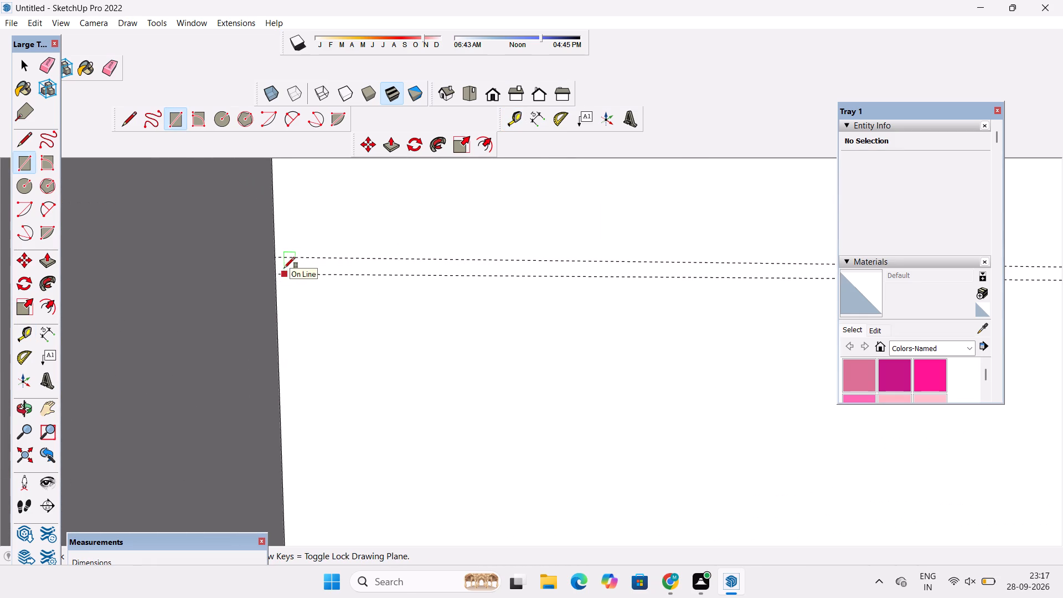
left_click(273, 257)
scroll(273, 262, "down", 9)
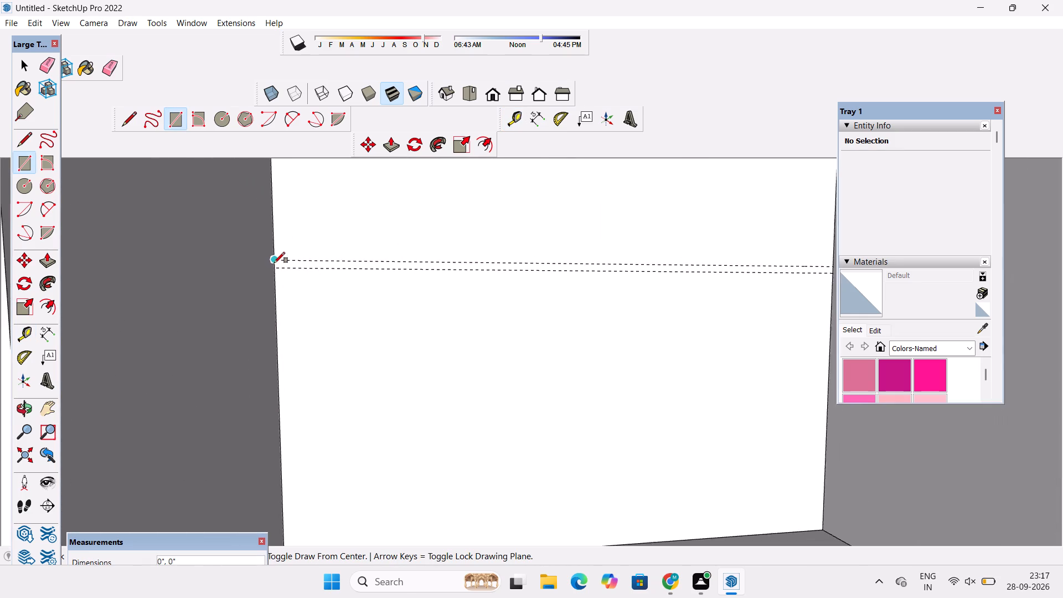
scroll(274, 263, "down", 5)
scroll(639, 264, "up", 8)
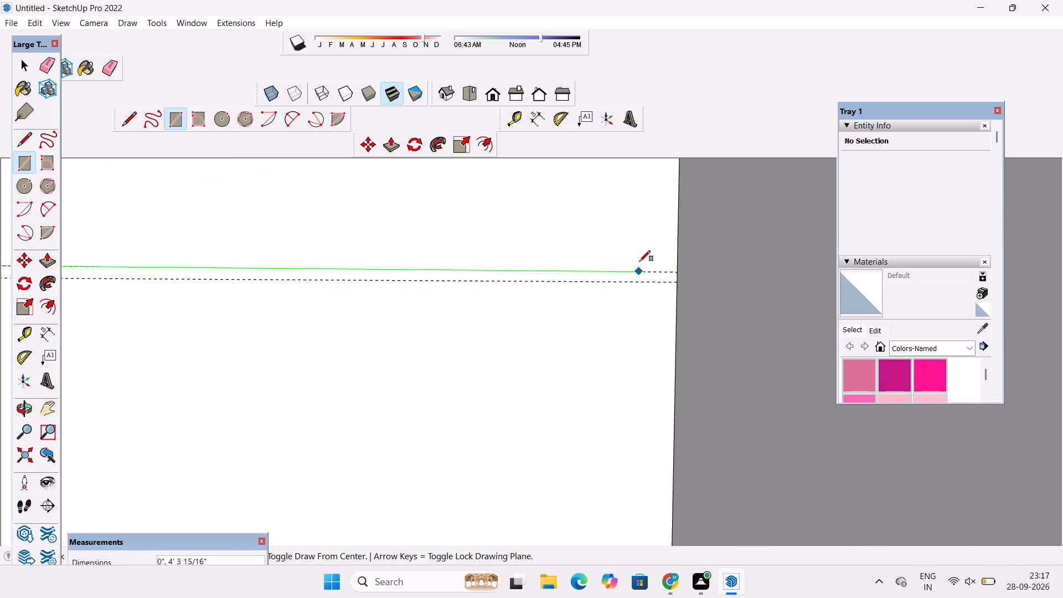
left_click(681, 283)
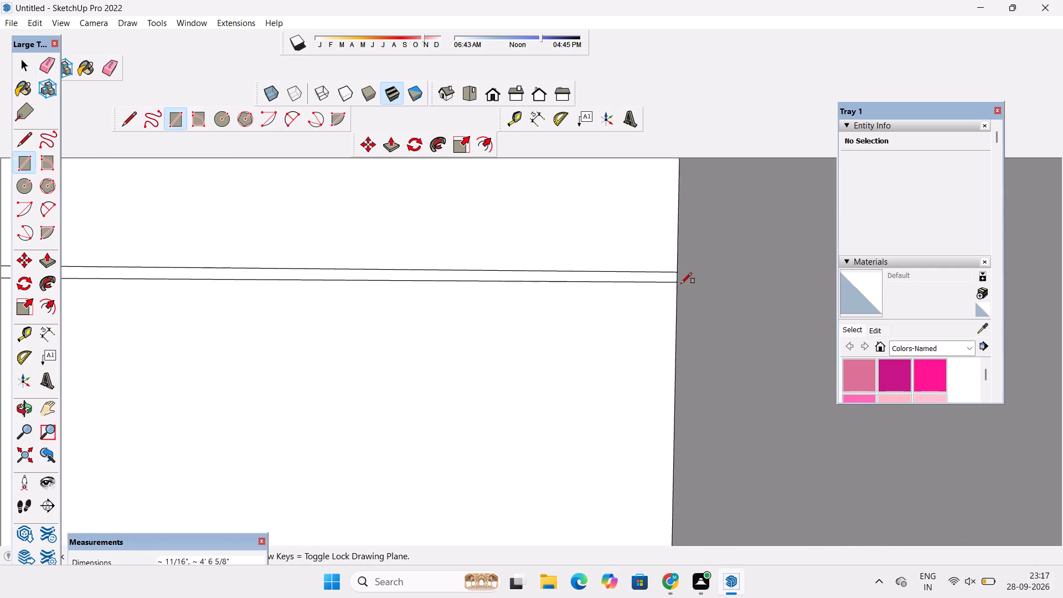
key("space")
Erase the two horizontal guides running along the sink wall at the shelf height.
type("o")
scroll(681, 283, "down", 18)
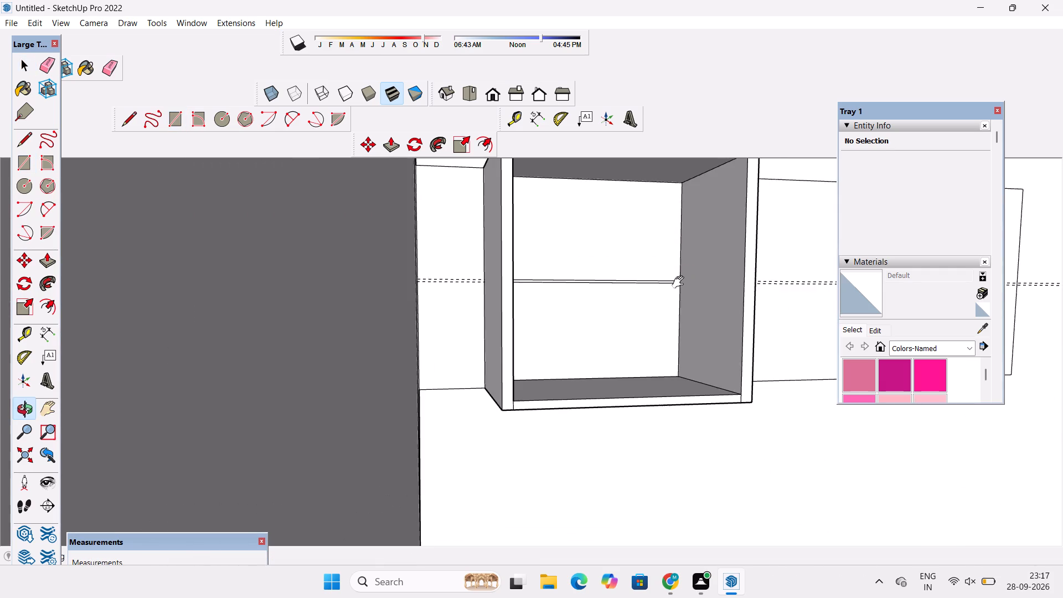
left_click(680, 282, "shift")
scroll(621, 273, "down", 7)
left_click_drag(489, 97, 489, 108)
scroll(502, 260, "down", 14)
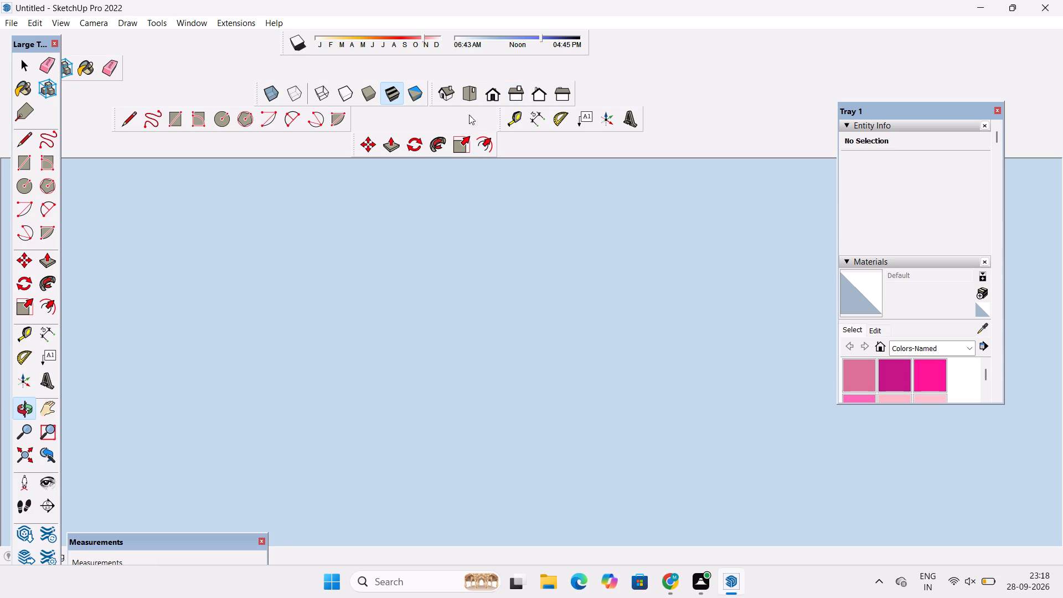
left_click(463, 97)
scroll(458, 265, "down", 17)
left_click_drag(474, 321, 462, 232)
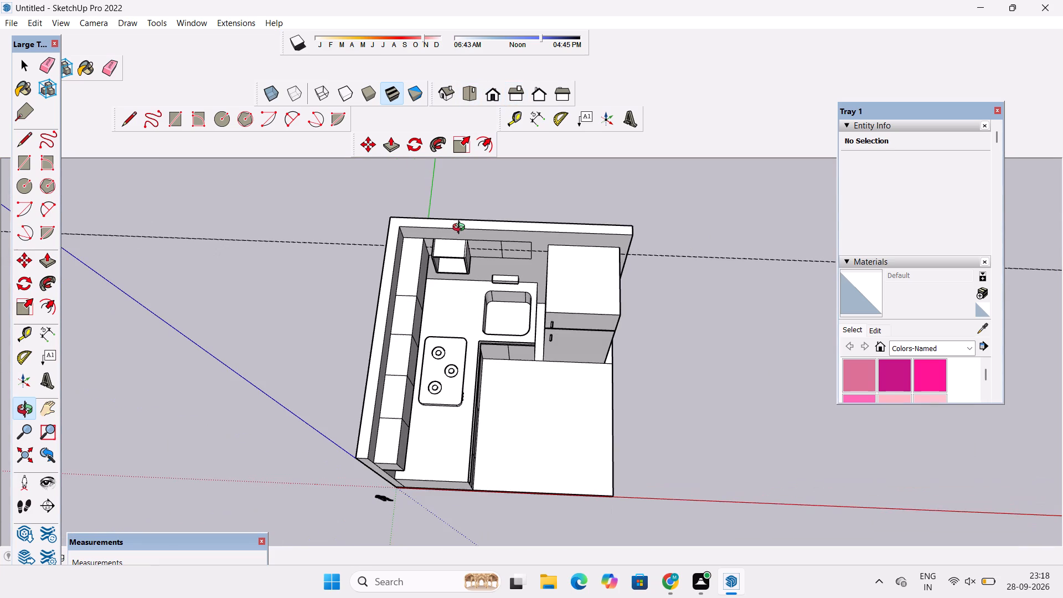
left_click_drag(500, 293, 501, 255)
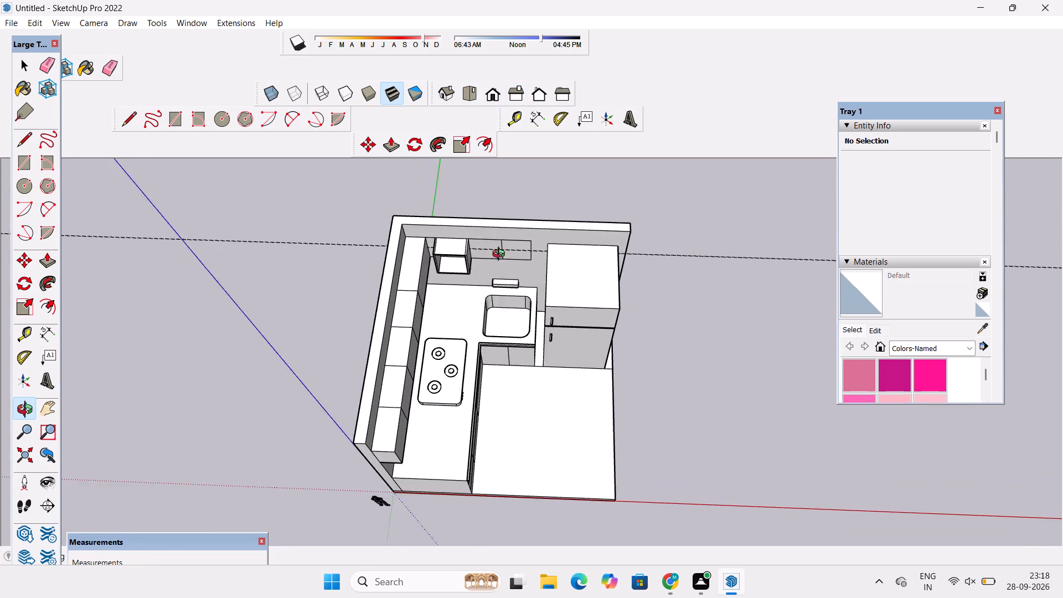
left_click_drag(501, 255, 502, 235)
scroll(531, 288, "up", 2)
left_click_drag(531, 286, 538, 204)
scroll(530, 275, "up", 4)
scroll(443, 266, "up", 2)
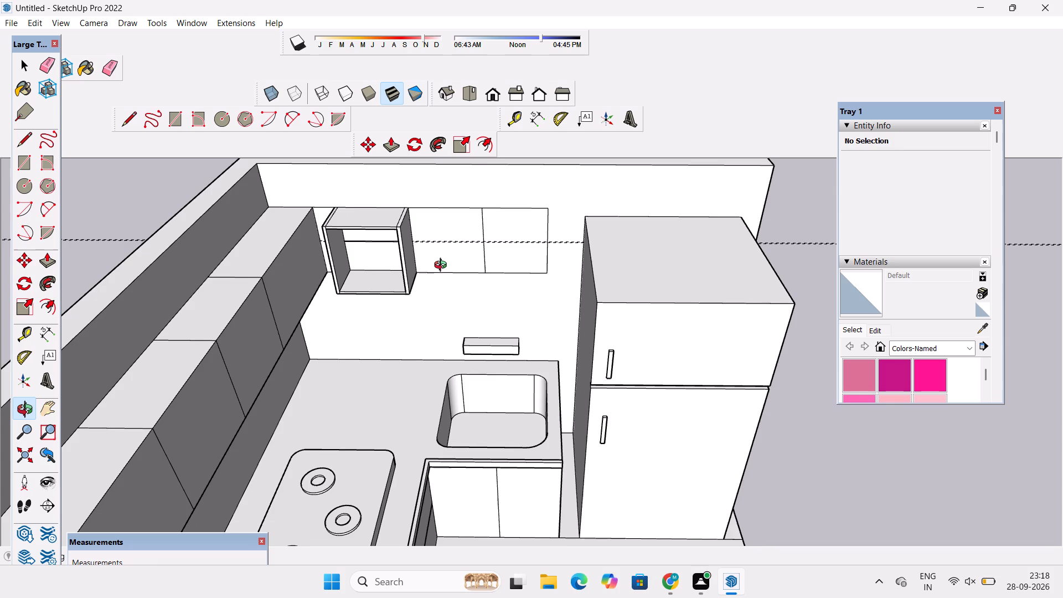
left_click_drag(432, 271, 507, 290, "shift")
scroll(455, 290, "up", 5)
left_click_drag(457, 270, 466, 241)
left_click_drag(465, 251, 440, 237, "shift")
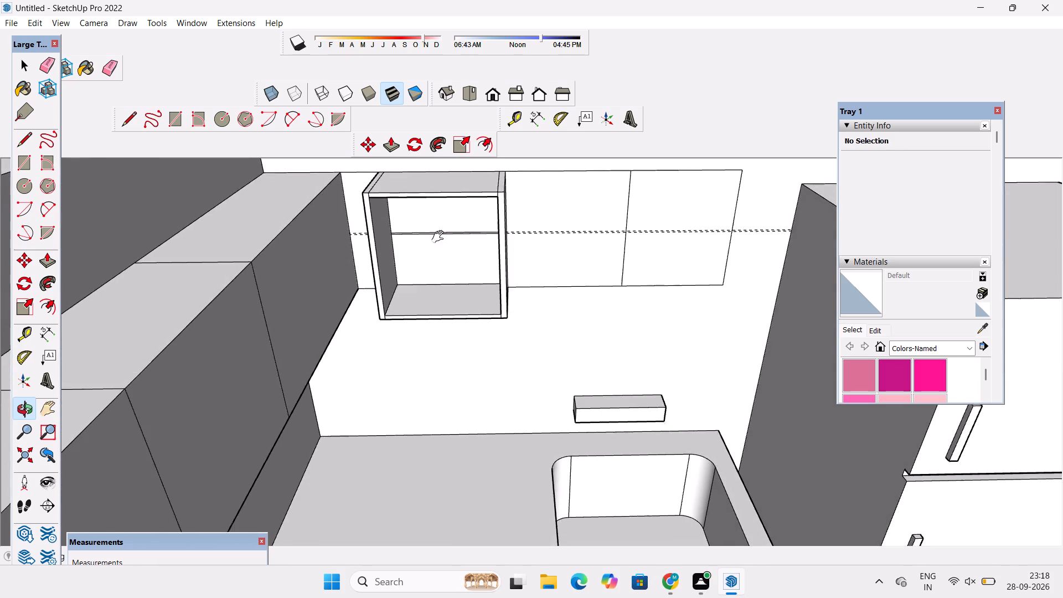
left_click_drag(440, 237, 417, 232, "shift")
scroll(374, 238, "down", 5)
left_click_drag(380, 267, 386, 234)
left_click(388, 234, "shift")
key("e")
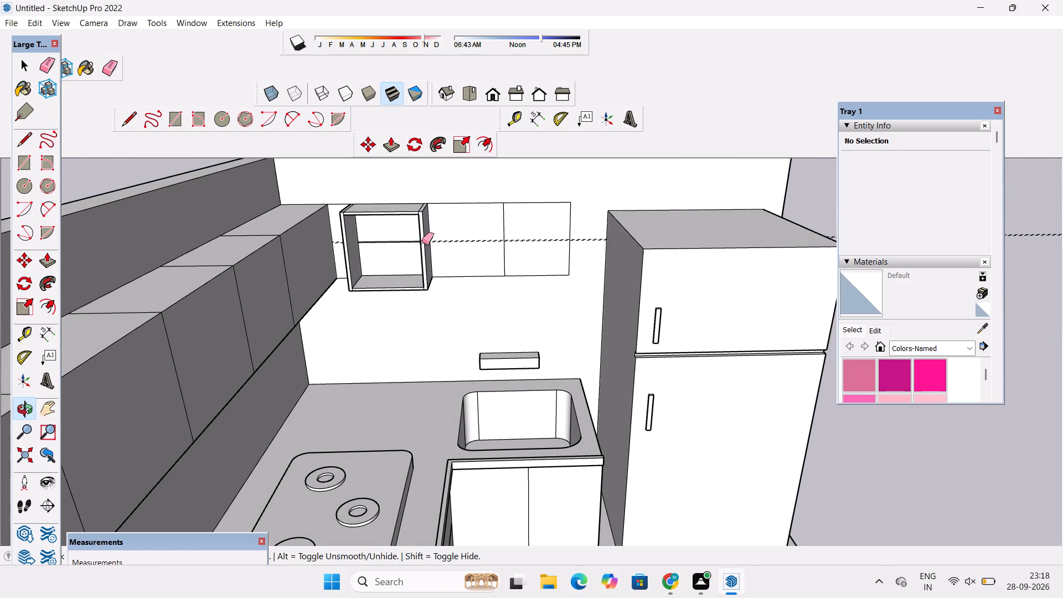
scroll(422, 242, "up", 3)
left_click_drag(475, 223, 485, 249)
Extrude the thin shelf strip 3' out from the cabinet's back face, flush with the side panels' fronts.
scroll(393, 253, "up", 12)
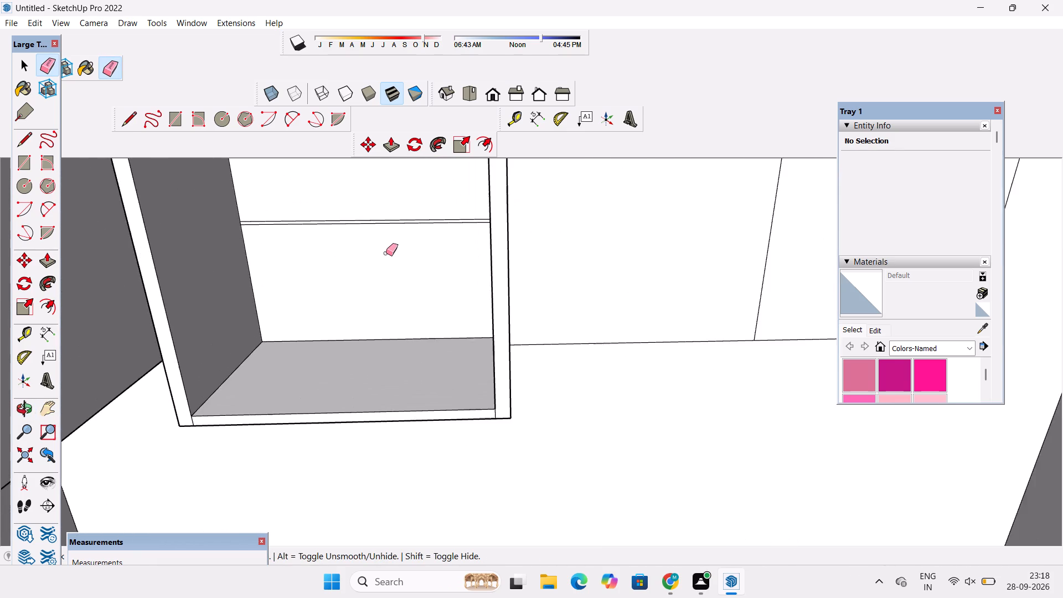
scroll(386, 253, "up", 2)
key("p")
scroll(385, 253, "up", 5)
scroll(417, 206, "down", 4)
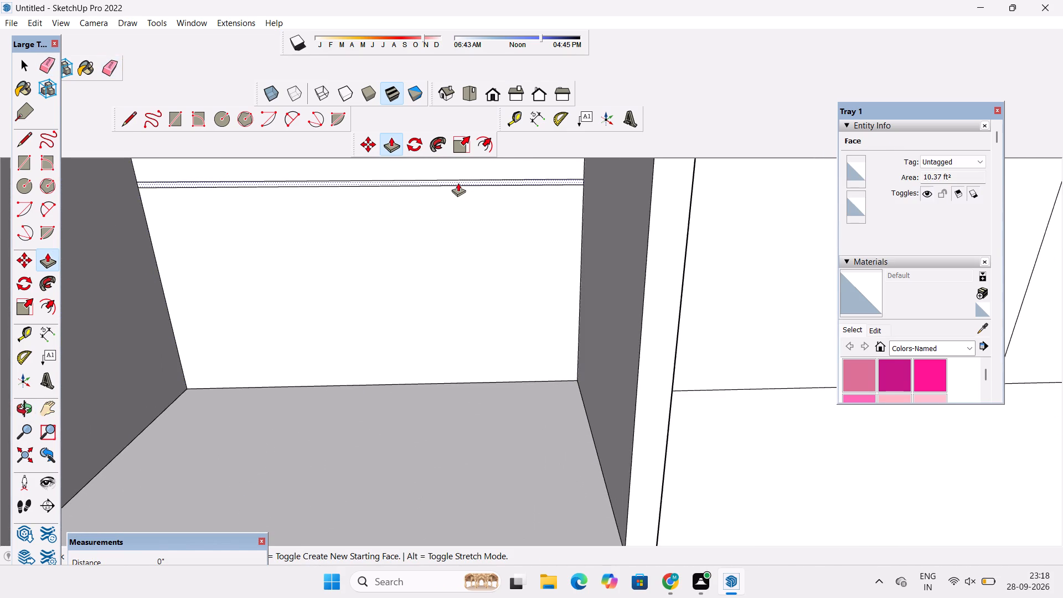
left_click(458, 183)
scroll(451, 208, "down", 8)
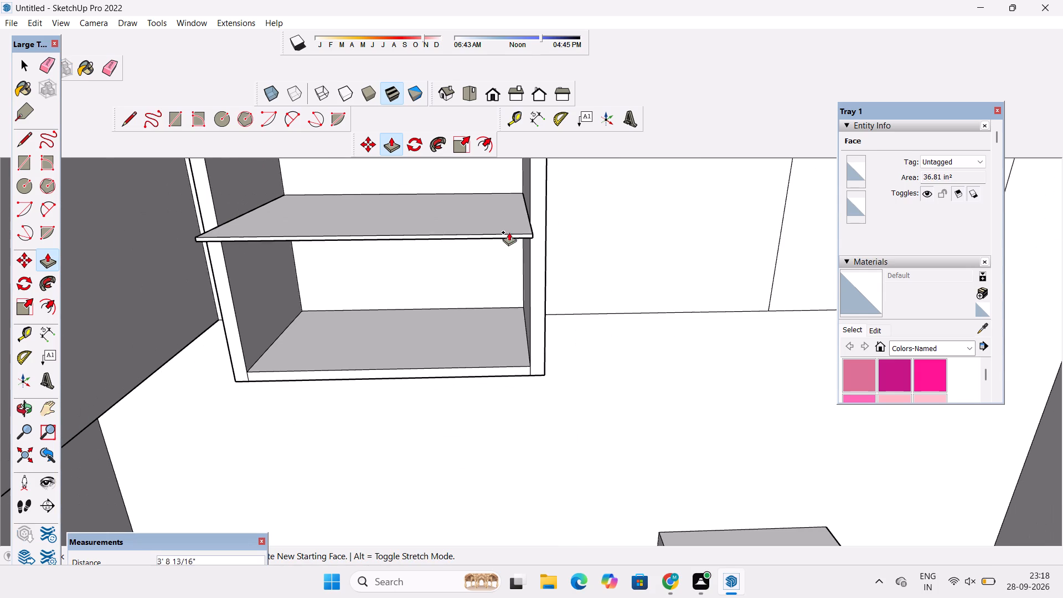
left_click(538, 203)
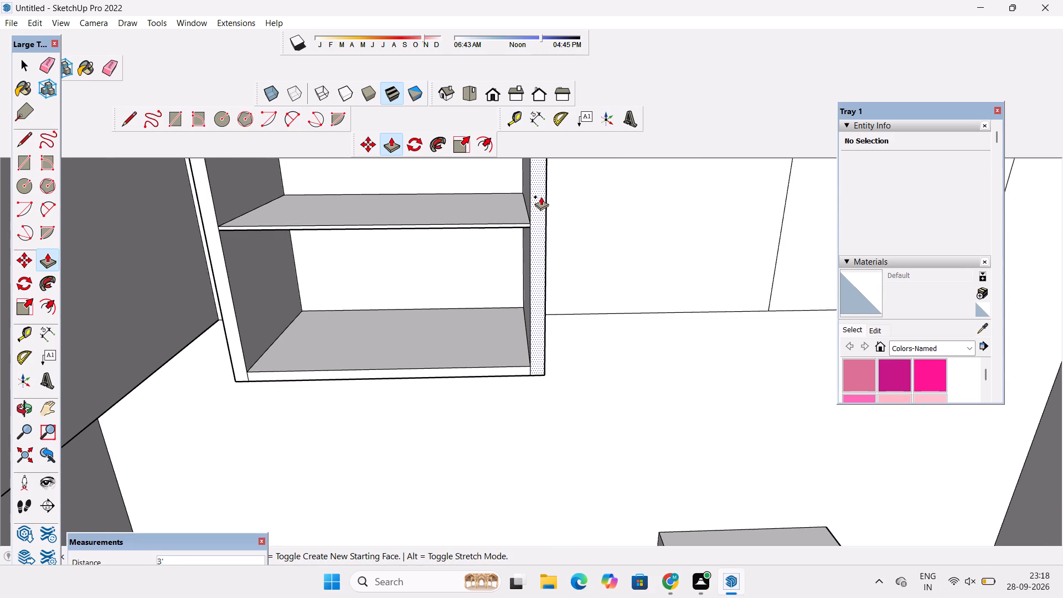
Extrude the two remaining cabinet faces on the sink wall 3', flush with the front of the open cabinet.
key("o")
scroll(541, 196, "down", 6)
left_click_drag(479, 220, 564, 244, "shift")
left_click_drag(561, 296, 644, 239)
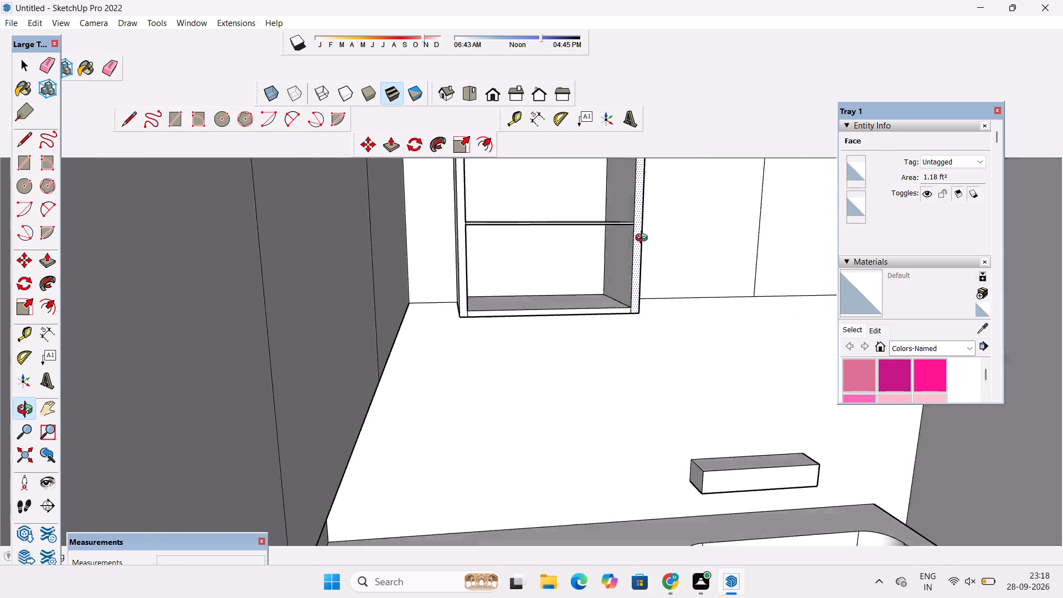
left_click_drag(644, 239, 712, 280)
left_click_drag(538, 233, 365, 259)
scroll(362, 260, "down", 11)
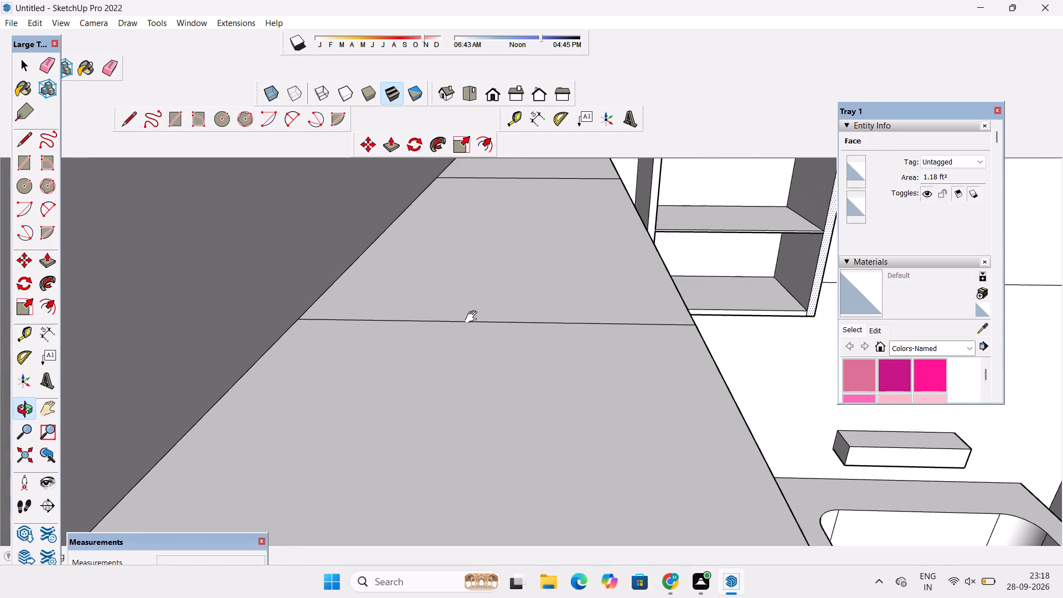
left_click_drag(476, 320, 252, 319, "shift")
left_click_drag(546, 346, 544, 290)
left_click_drag(544, 289, 429, 324, "shift")
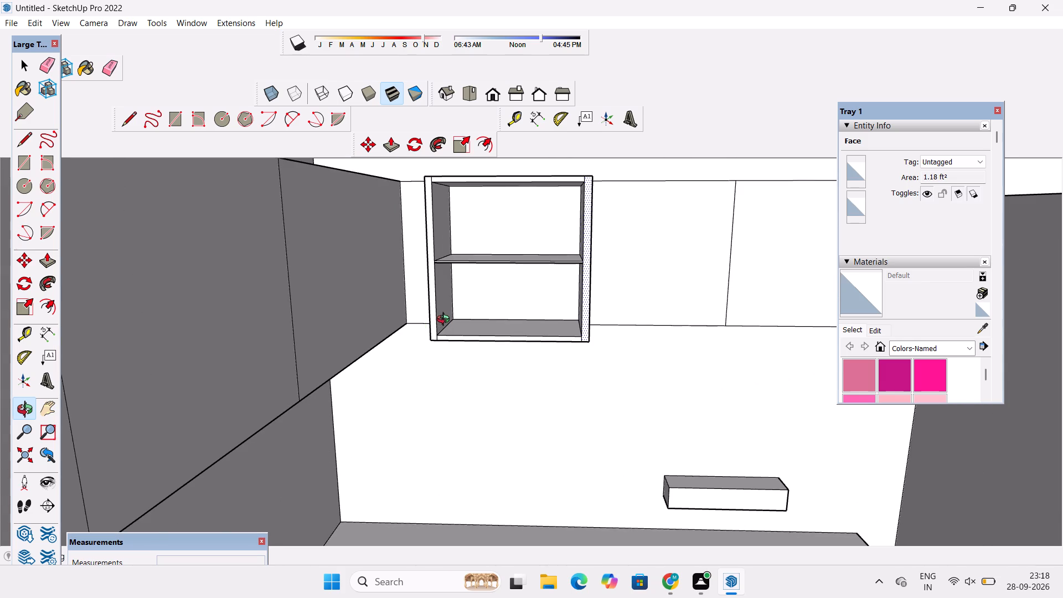
scroll(446, 318, "down", 4)
left_click_drag(452, 322, 472, 332)
left_click_drag(475, 319, 323, 355, "shift")
scroll(387, 320, "up", 3)
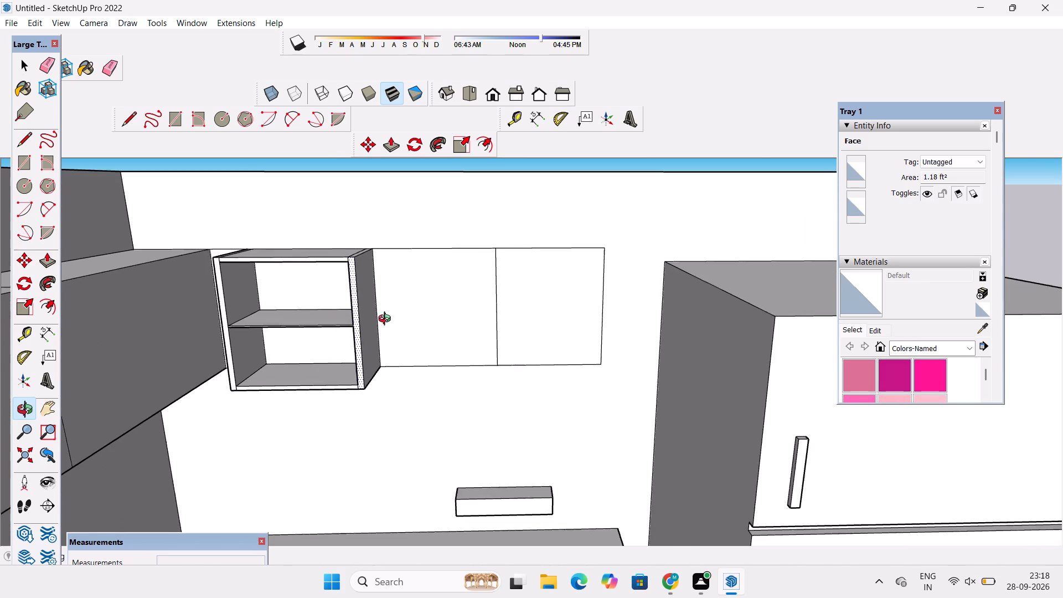
left_click_drag(387, 320, 388, 295, "shift")
left_click_drag(390, 297, 403, 307)
left_click_drag(405, 310, 410, 287, "shift")
key("p")
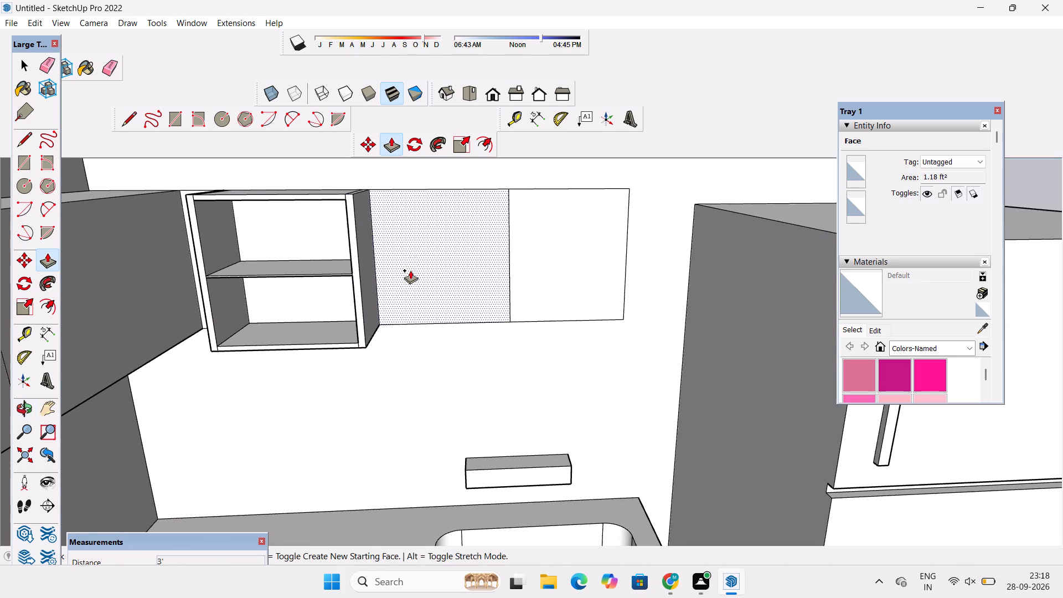
left_click(416, 265)
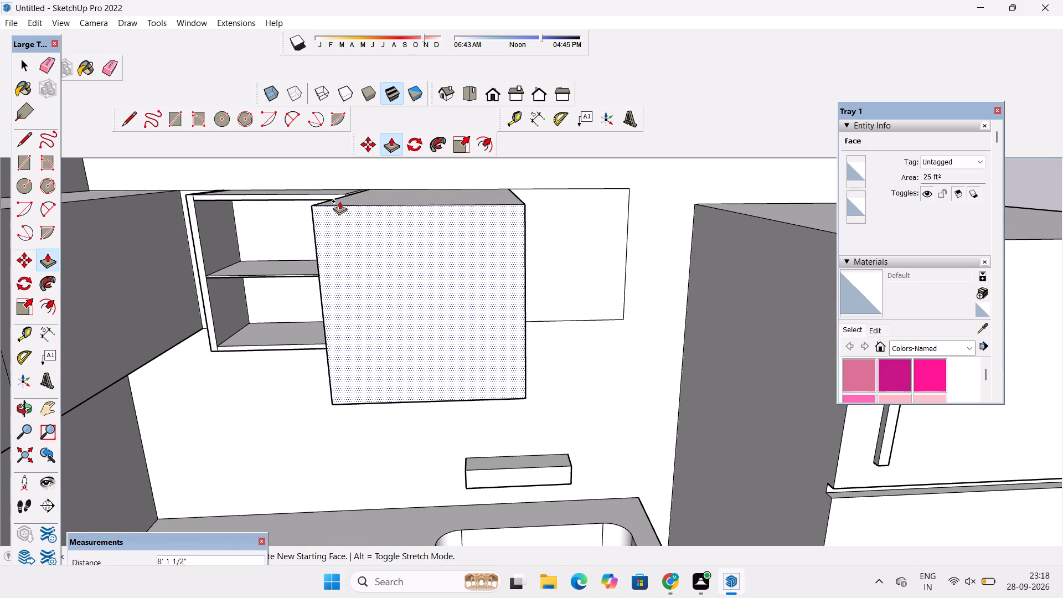
left_click(318, 198)
left_click(581, 220)
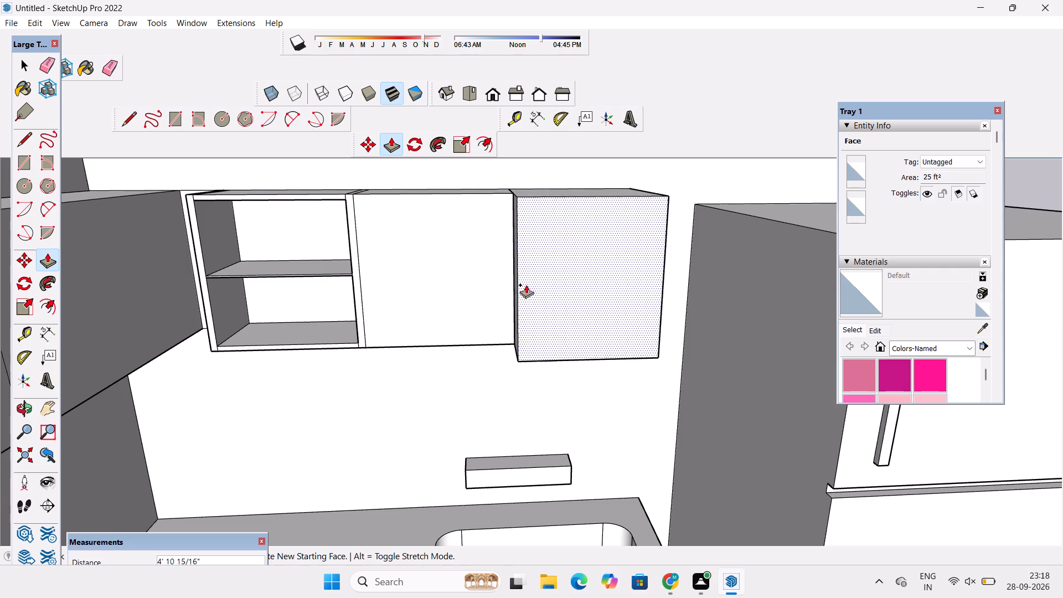
left_click(453, 279)
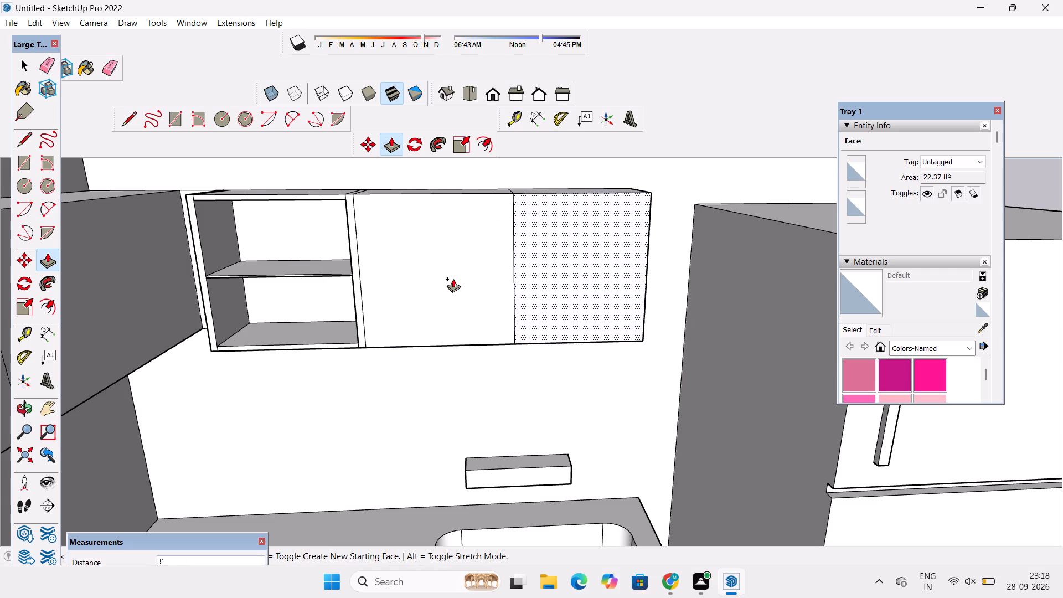
Offset the outlines of both closed cabinet fronts on the sink wall inward by about 3 3/16".
key("o")
scroll(453, 279, "down", 10)
scroll(467, 294, "up", 2)
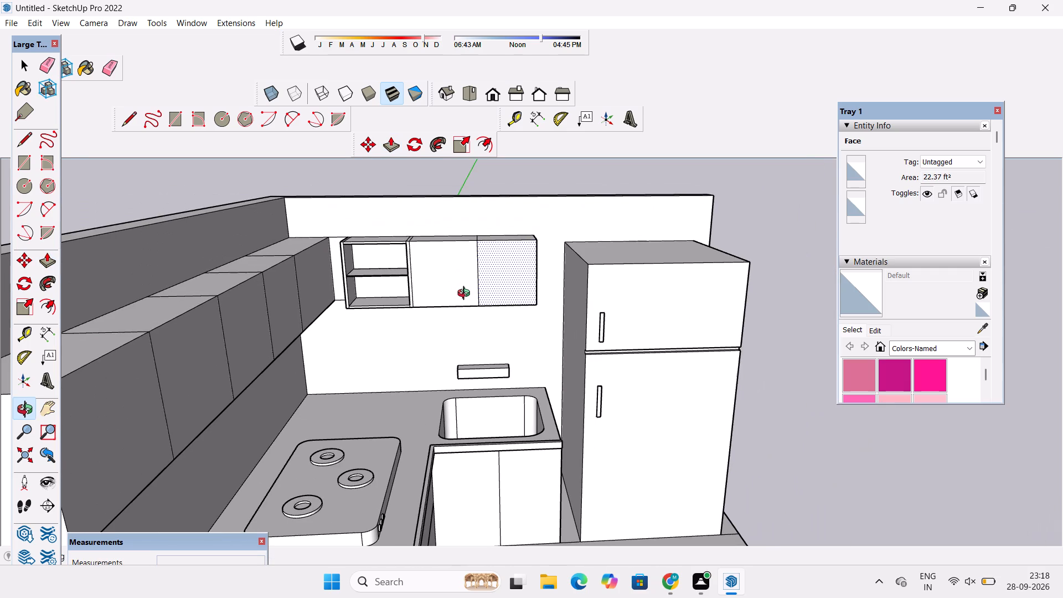
scroll(465, 298, "up", 2)
scroll(465, 298, "down", 2)
scroll(465, 298, "up", 1)
scroll(465, 298, "down", 3)
scroll(465, 298, "up", 3)
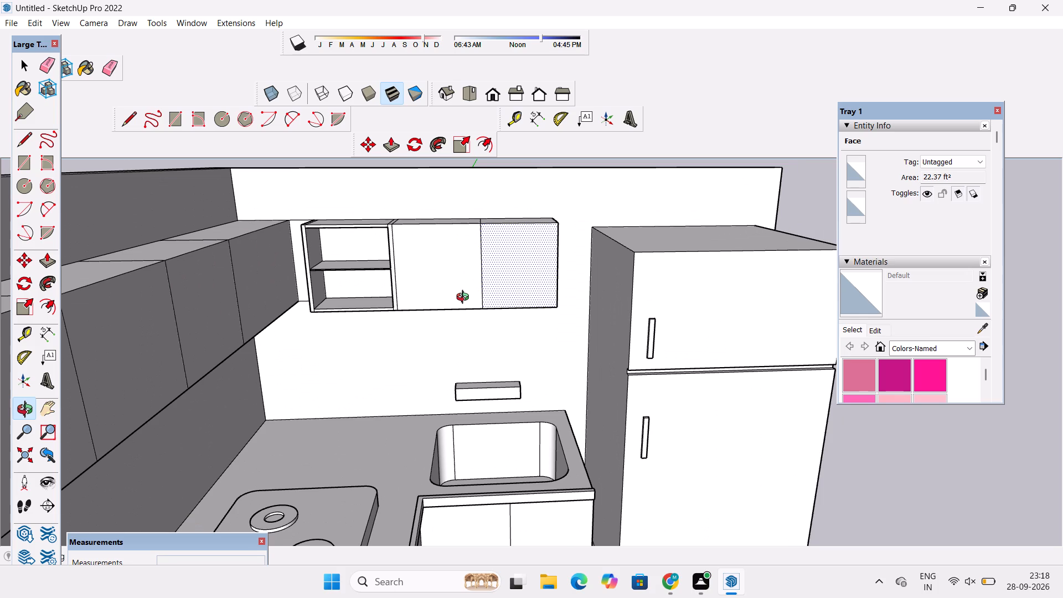
scroll(465, 298, "down", 2)
left_click_drag(465, 298, 458, 304)
left_click_drag(456, 308, 456, 293)
left_click_drag(435, 292, 450, 293, "shift")
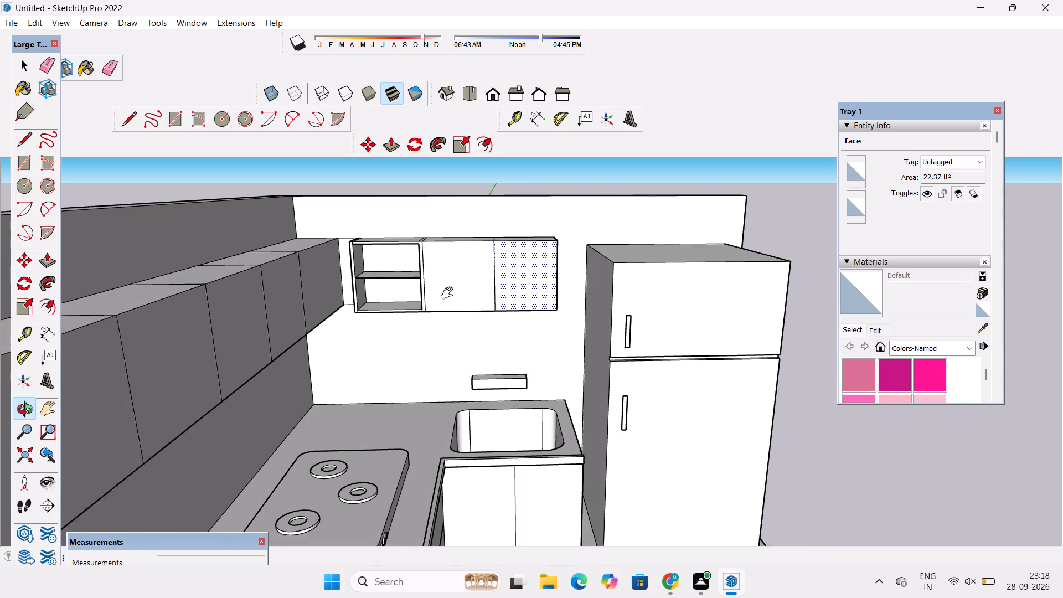
left_click_drag(450, 293, 454, 295, "shift")
left_click_drag(455, 298, 455, 286)
scroll(455, 286, "up", 5)
left_click_drag(453, 288, 463, 258, "shift")
left_click_drag(462, 271, 462, 276)
left_click_drag(462, 276, 466, 265, "shift")
type("of")
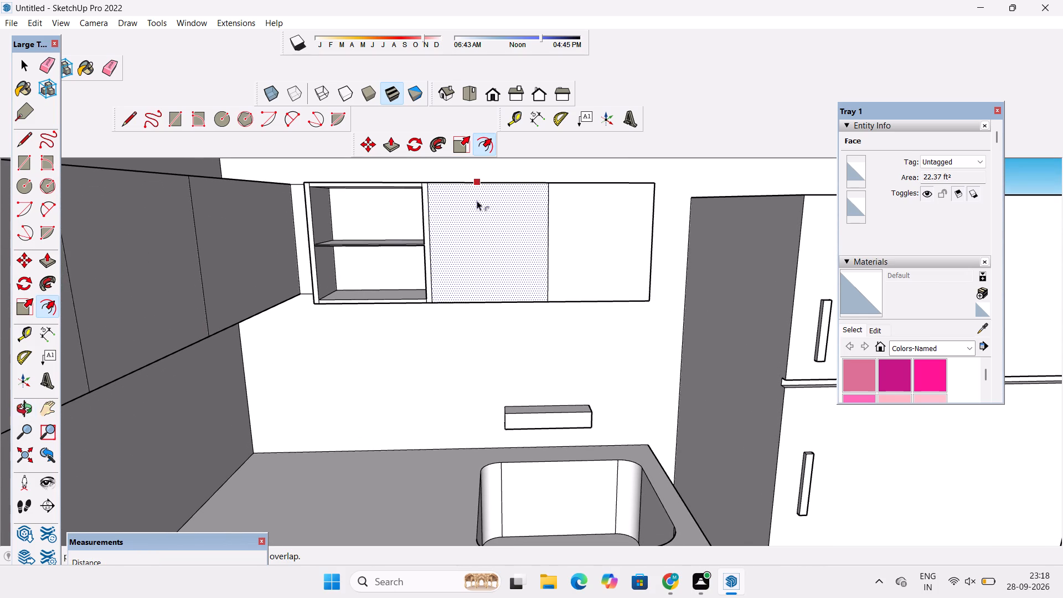
left_click(476, 192)
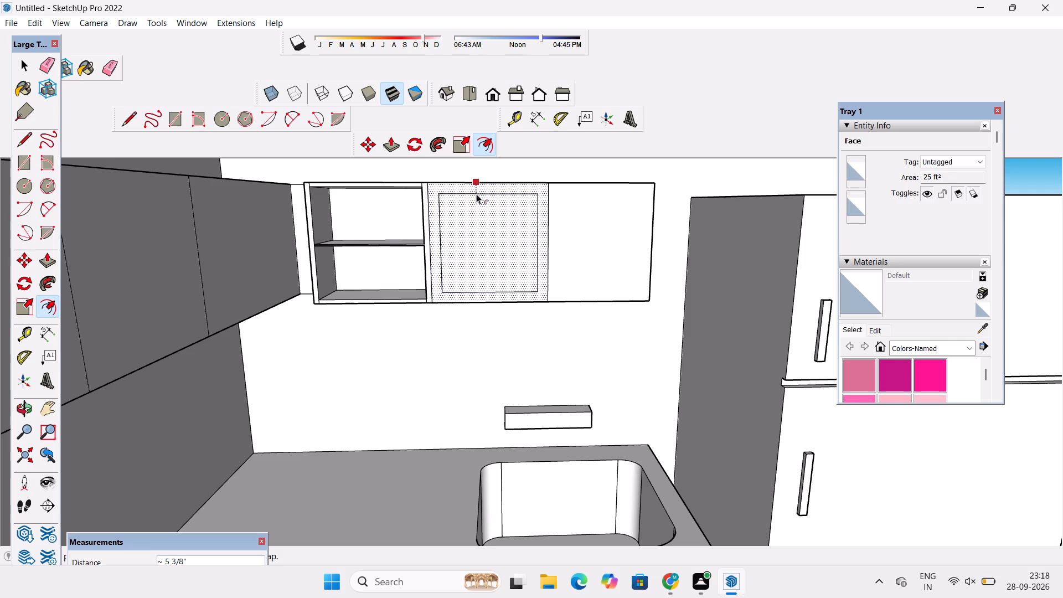
left_click(479, 189)
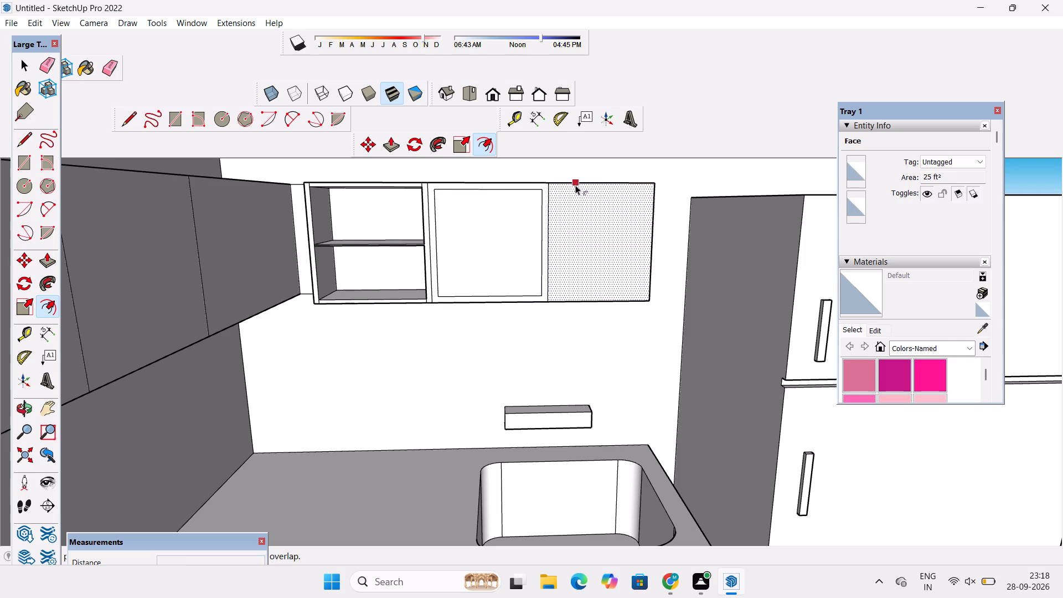
left_click(575, 185)
left_click(543, 191)
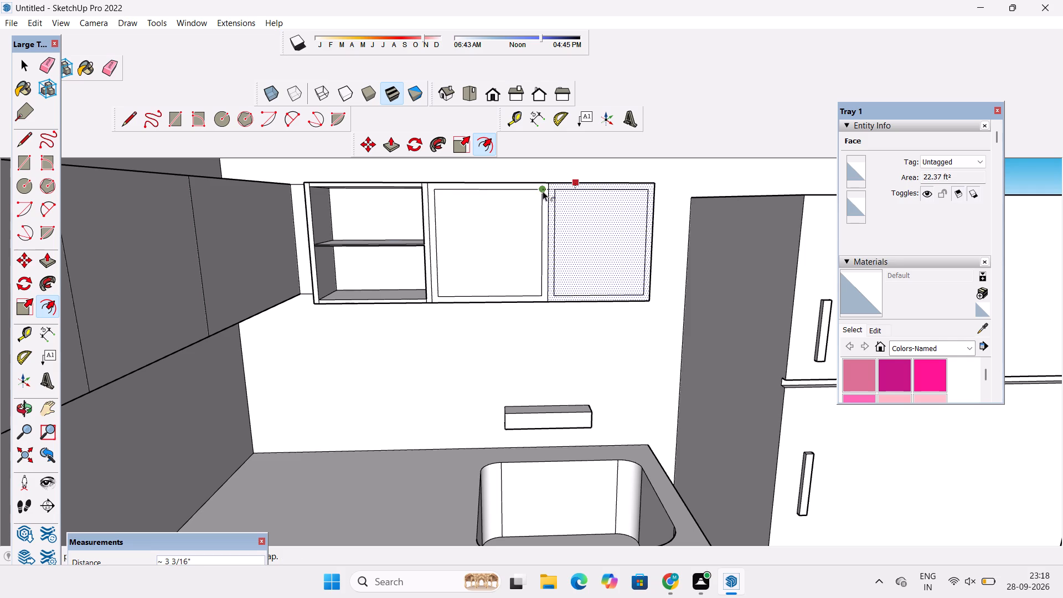
Offset the outlines of the two upper cabinet fronts farthest from the corner on the stove wall inward by about 4 7/8".
key("o")
left_click_drag(599, 210, 532, 226)
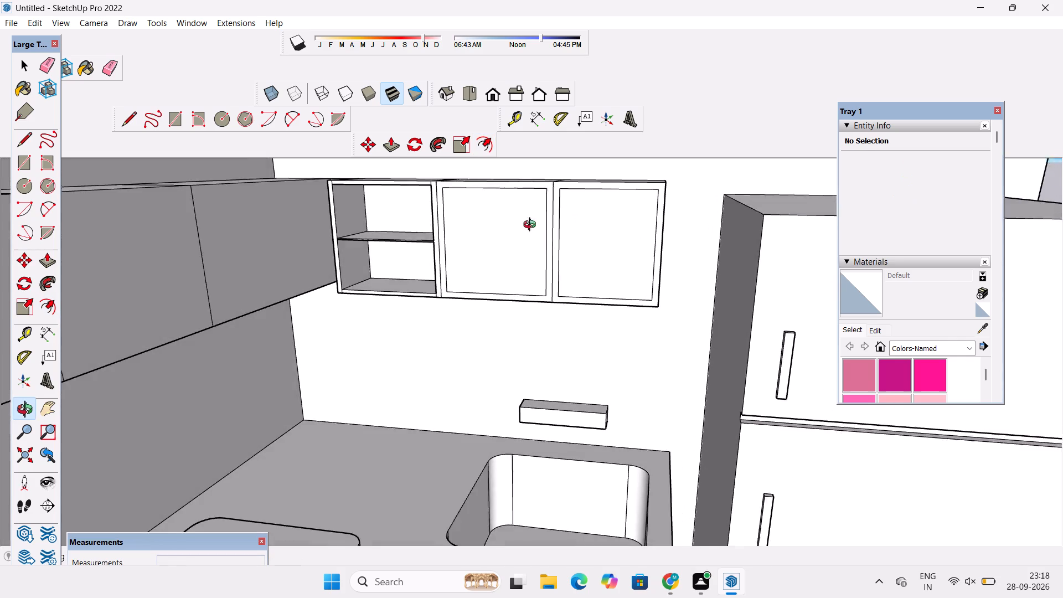
left_click_drag(532, 226, 520, 228)
left_click_drag(503, 234, 526, 218, "shift")
left_click_drag(531, 223, 483, 236)
left_click_drag(448, 245, 560, 265, "shift")
left_click_drag(521, 283, 446, 283)
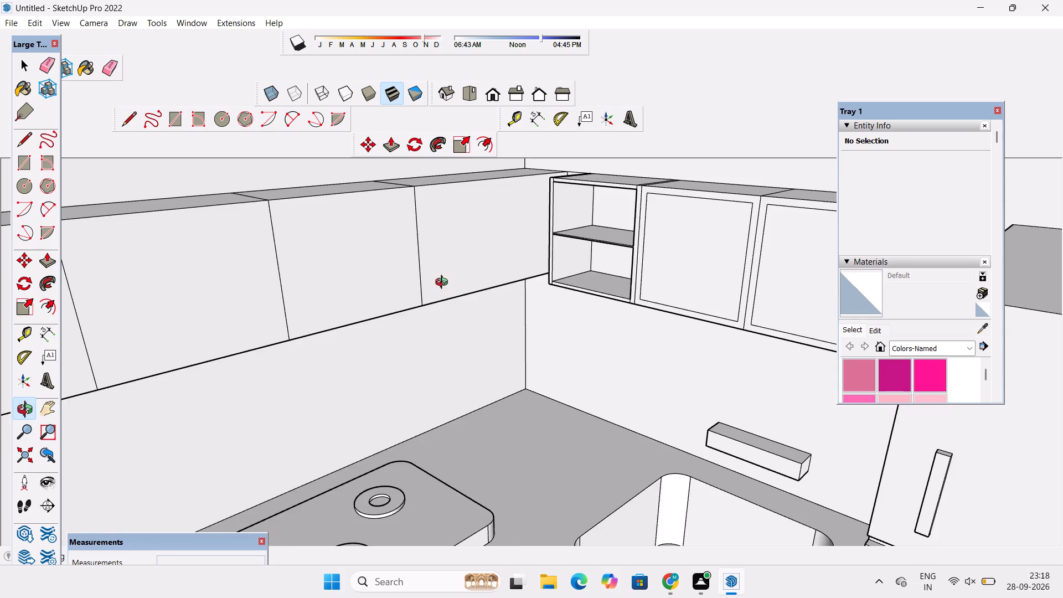
left_click_drag(444, 283, 540, 300, "shift")
left_click_drag(544, 302, 435, 302)
scroll(396, 292, "down", 6)
left_click_drag(379, 294, 532, 299, "shift")
left_click_drag(330, 324, 322, 305)
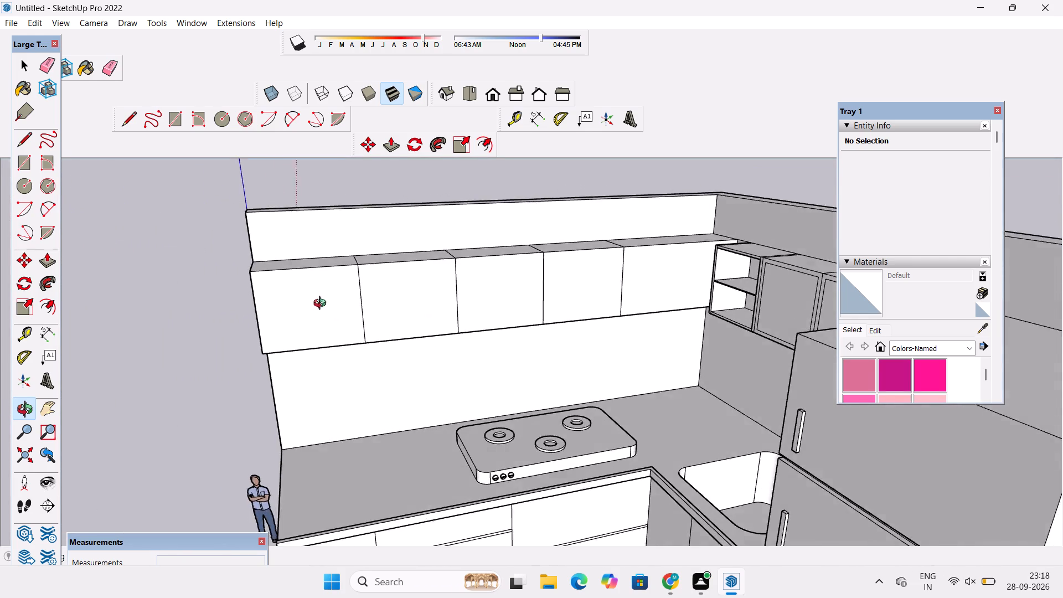
left_click_drag(322, 305, 321, 302)
left_click_drag(322, 302, 403, 295, "shift")
left_click_drag(406, 303, 377, 301)
key("o")
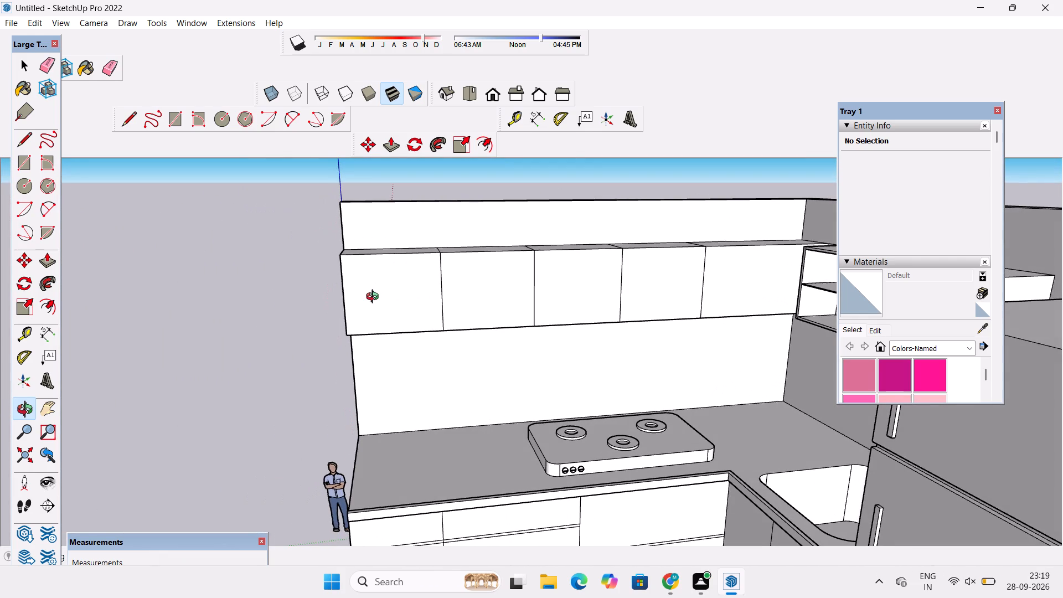
key("f")
left_click(391, 261)
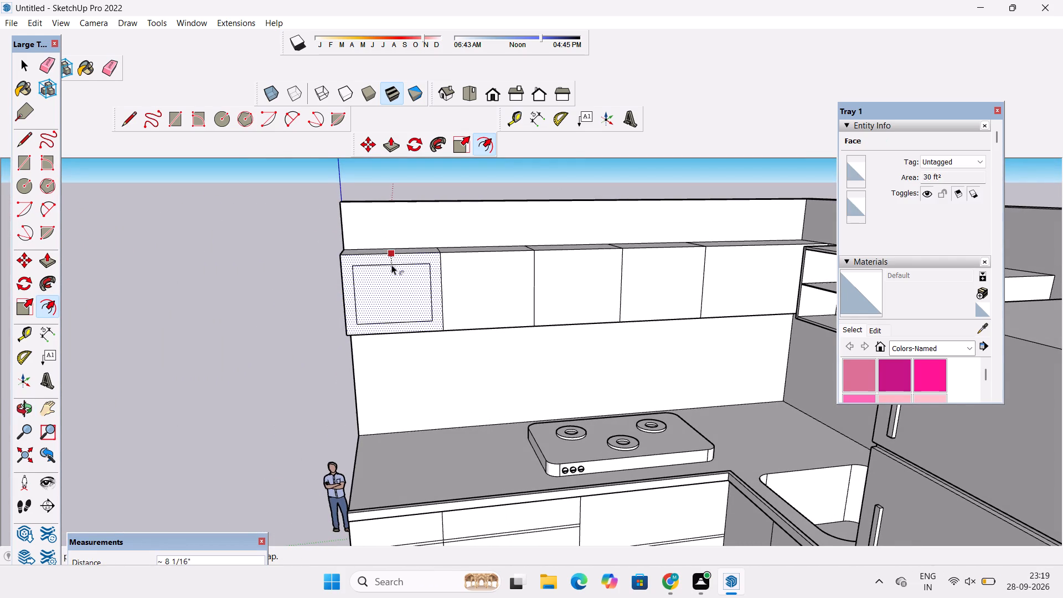
scroll(391, 265, "up", 4)
left_click(395, 258)
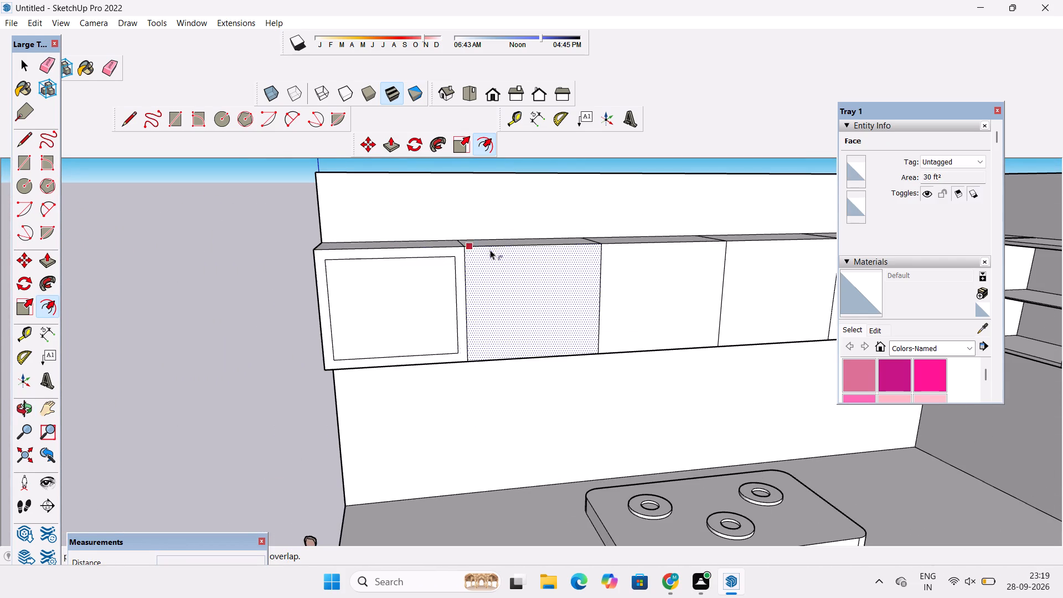
left_click(508, 249)
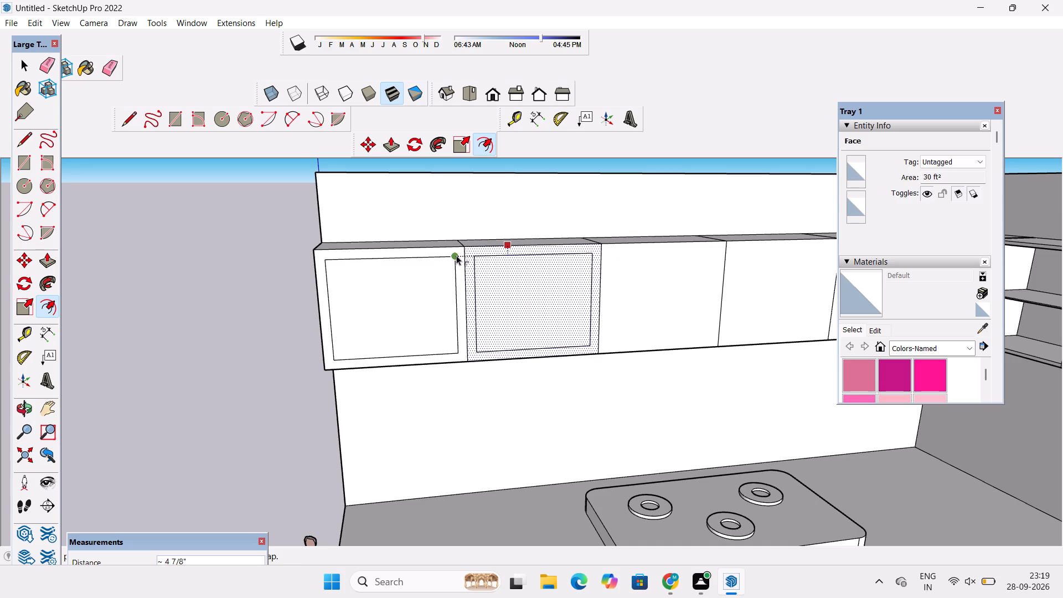
left_click(456, 255)
Offset the outlines of the third and fourth upper cabinet fronts on the stove wall inward by about 4 7/8".
scroll(432, 256, "down", 5)
scroll(584, 261, "up", 5)
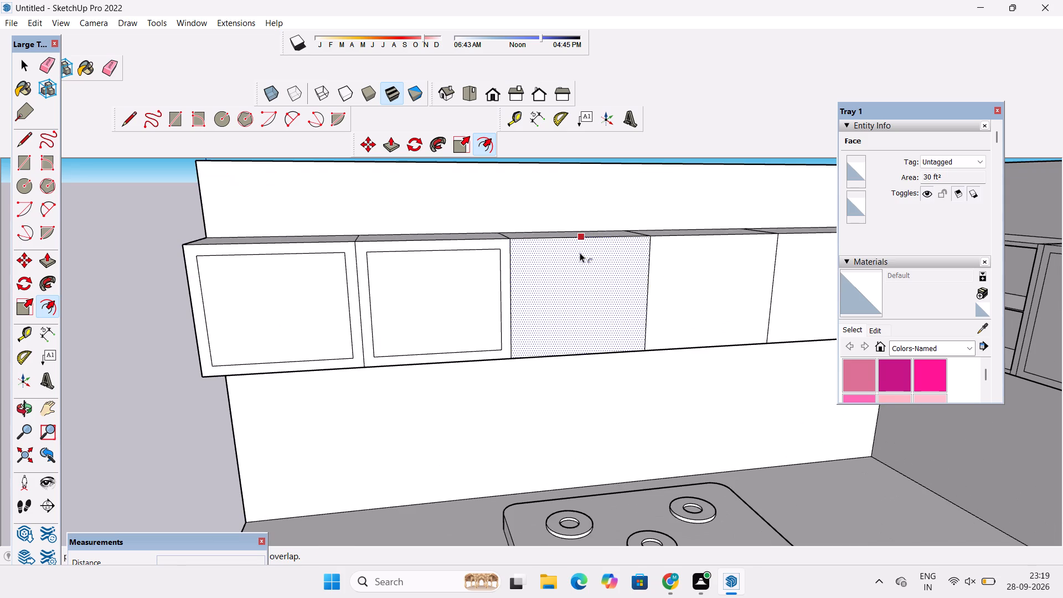
left_click(580, 246)
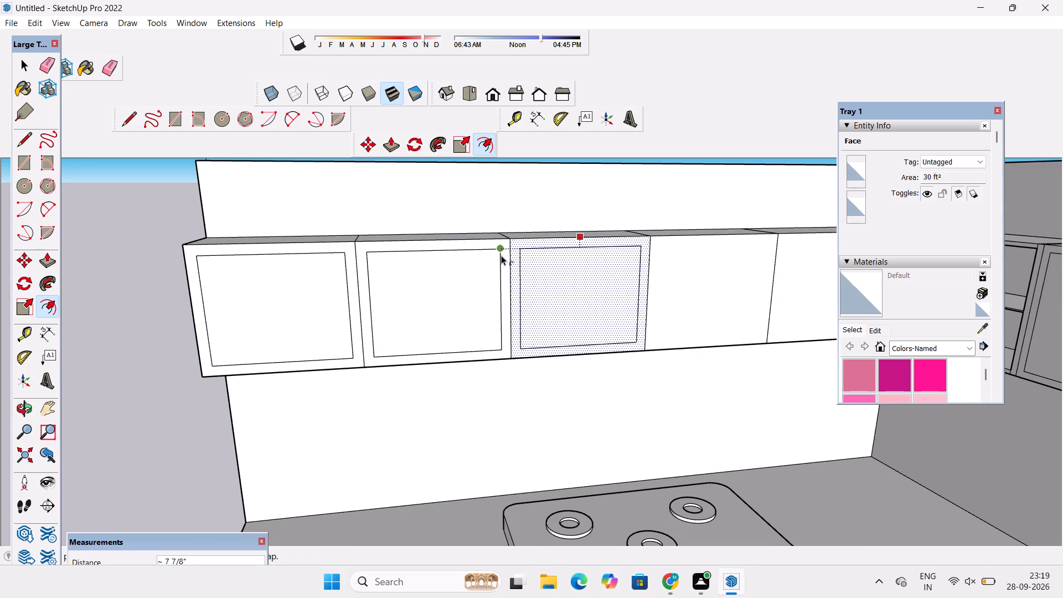
left_click(500, 255)
scroll(455, 256, "down", 10)
scroll(552, 257, "up", 6)
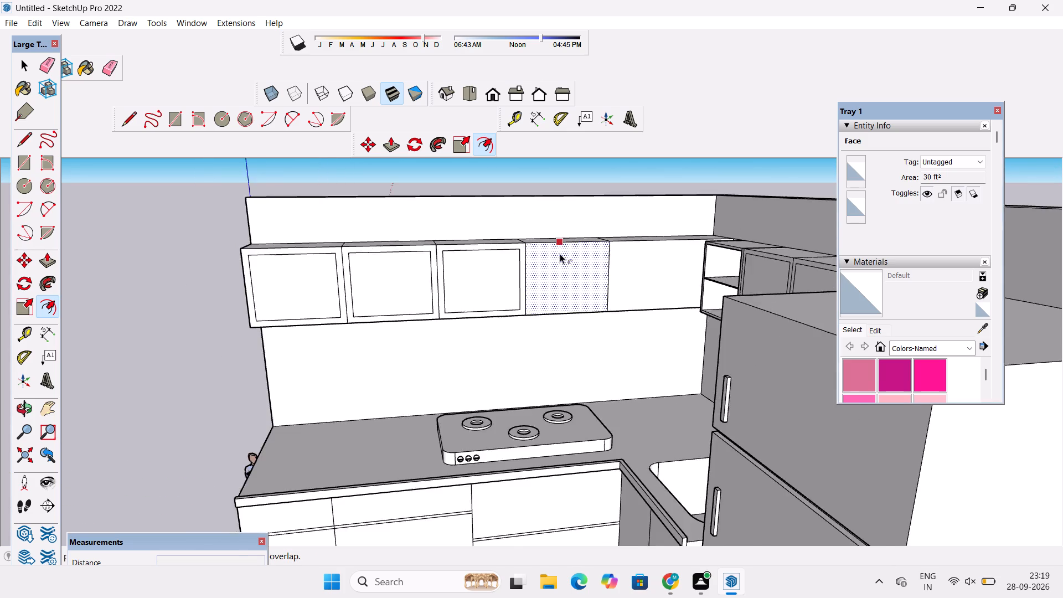
scroll(560, 254, "up", 2)
left_click(564, 240)
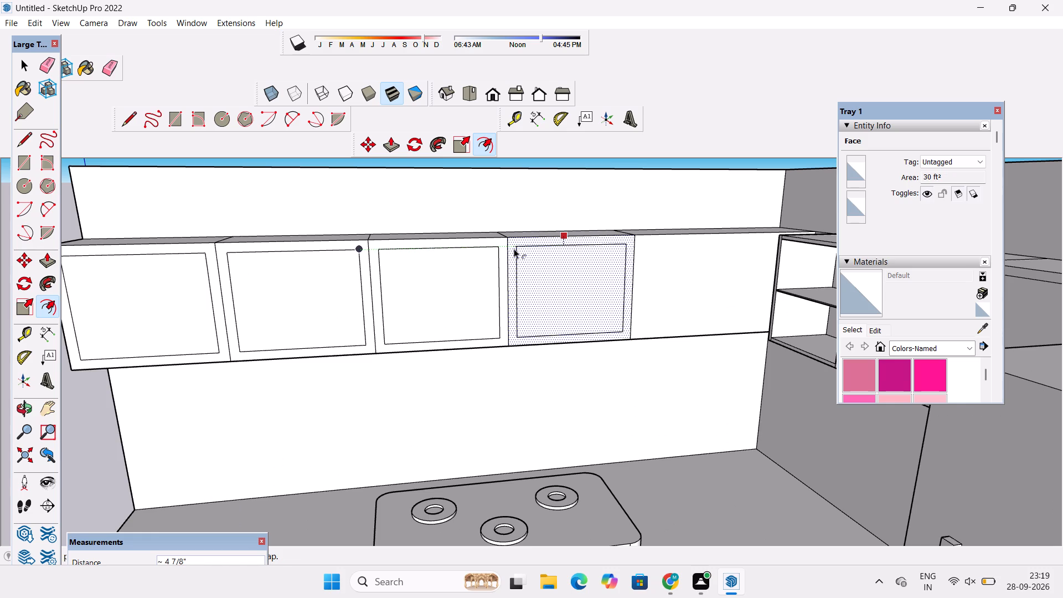
left_click(514, 249)
Offset the outline of the wide upper cabinet front beside the corner on the stove wall inward by about 4 7/8".
scroll(465, 259, "down", 2)
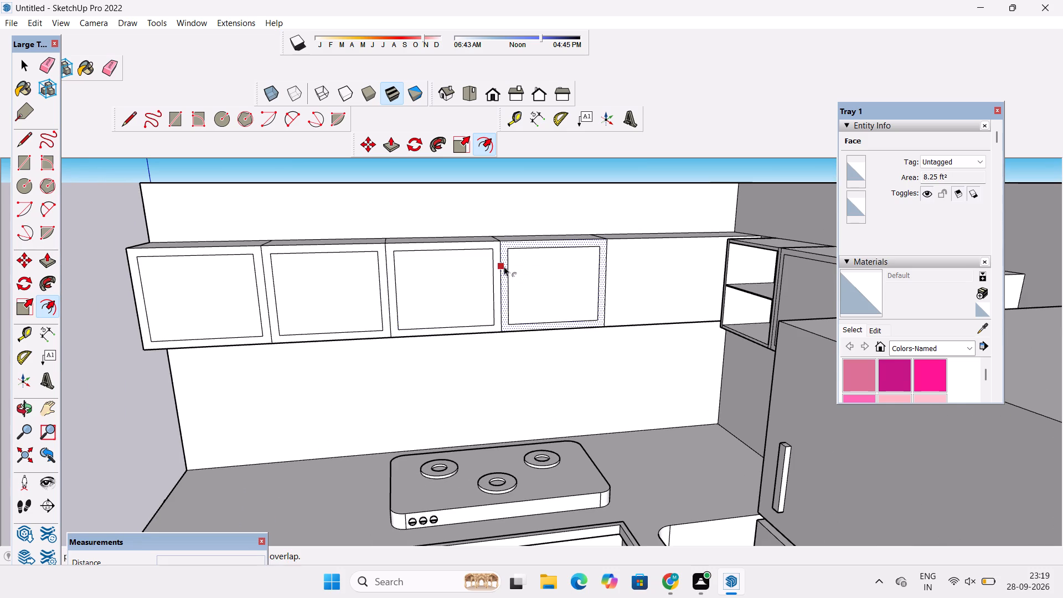
left_click(674, 238)
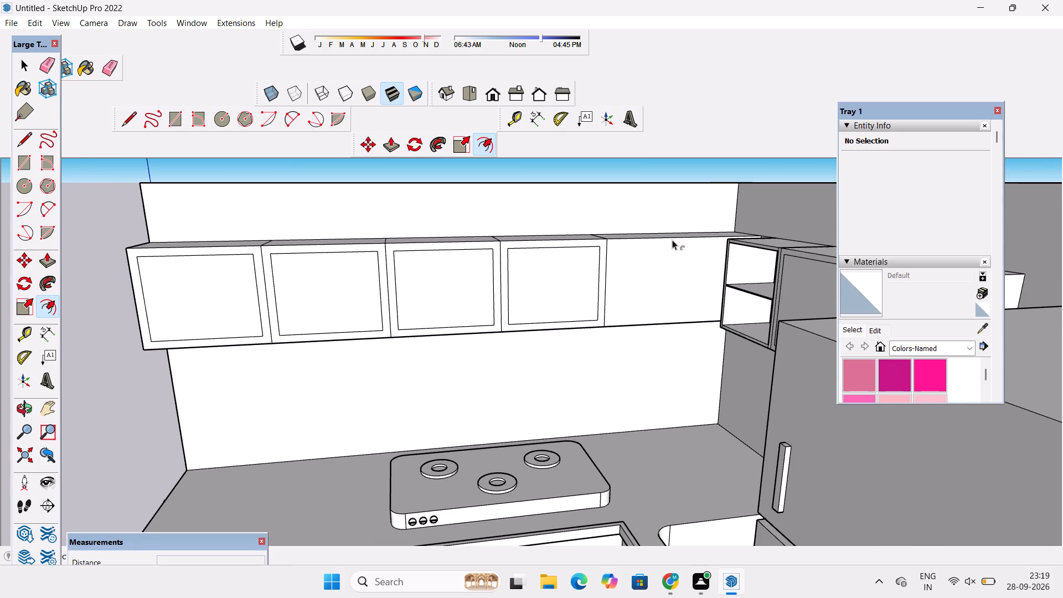
left_click(672, 240)
left_click(597, 250)
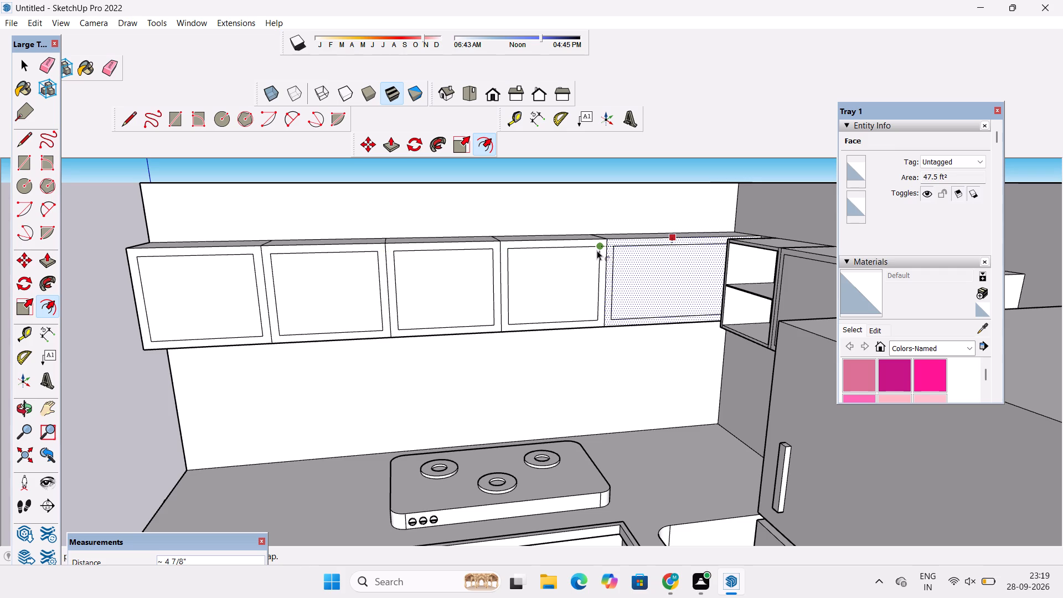
key("space")
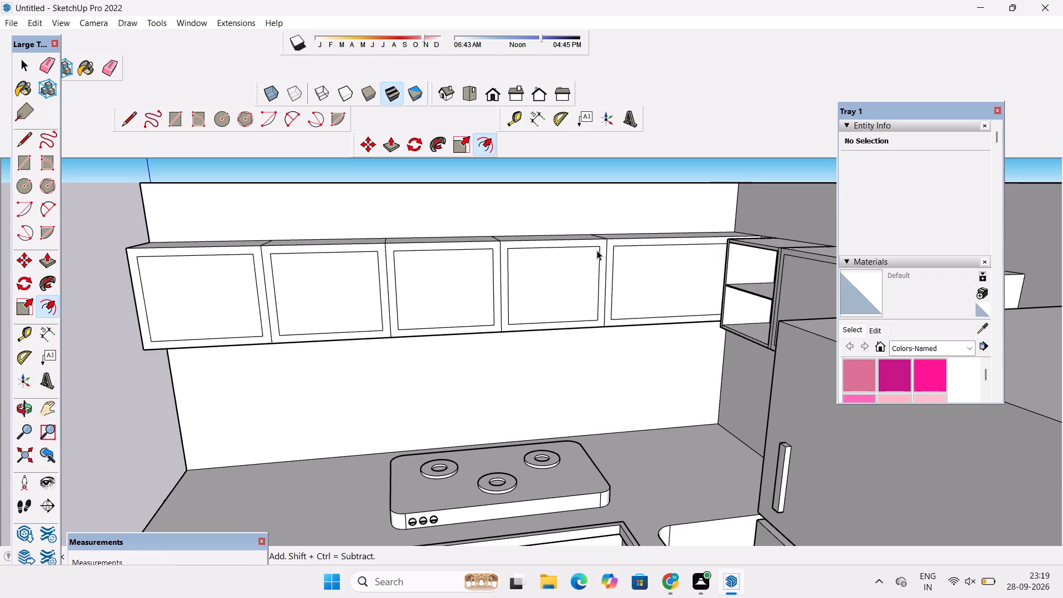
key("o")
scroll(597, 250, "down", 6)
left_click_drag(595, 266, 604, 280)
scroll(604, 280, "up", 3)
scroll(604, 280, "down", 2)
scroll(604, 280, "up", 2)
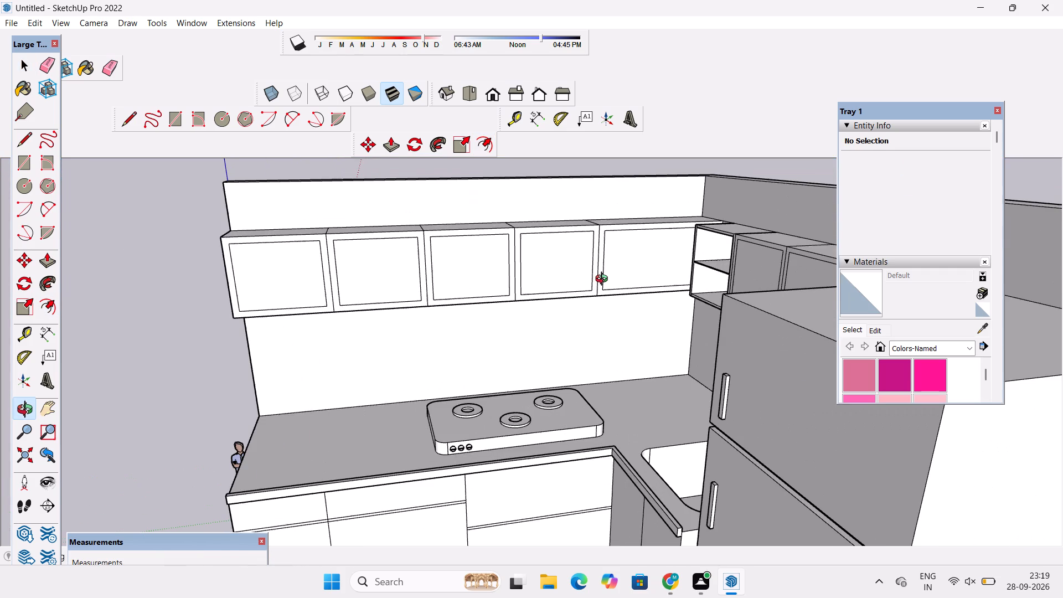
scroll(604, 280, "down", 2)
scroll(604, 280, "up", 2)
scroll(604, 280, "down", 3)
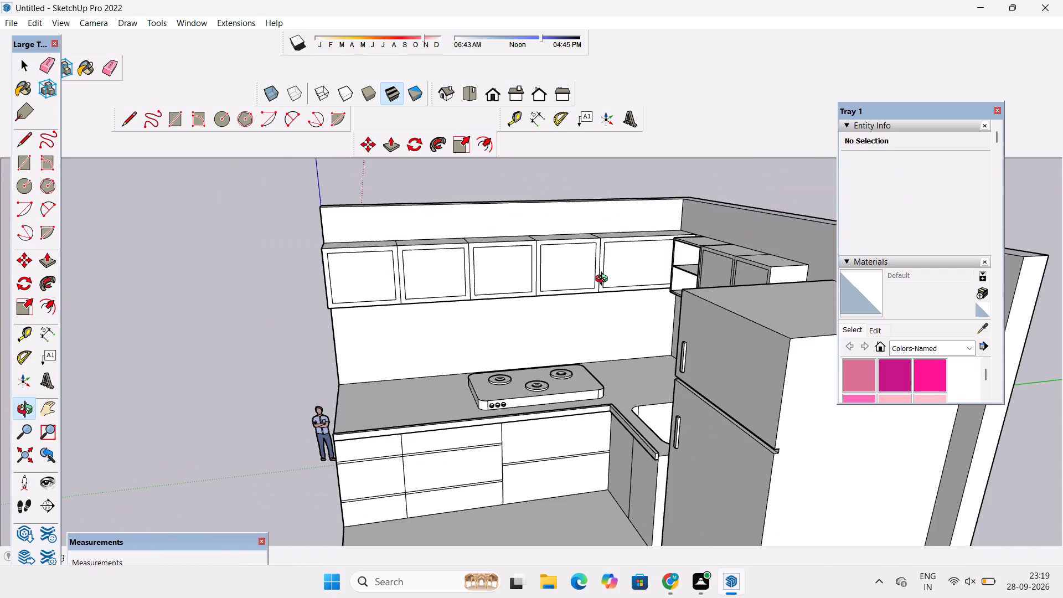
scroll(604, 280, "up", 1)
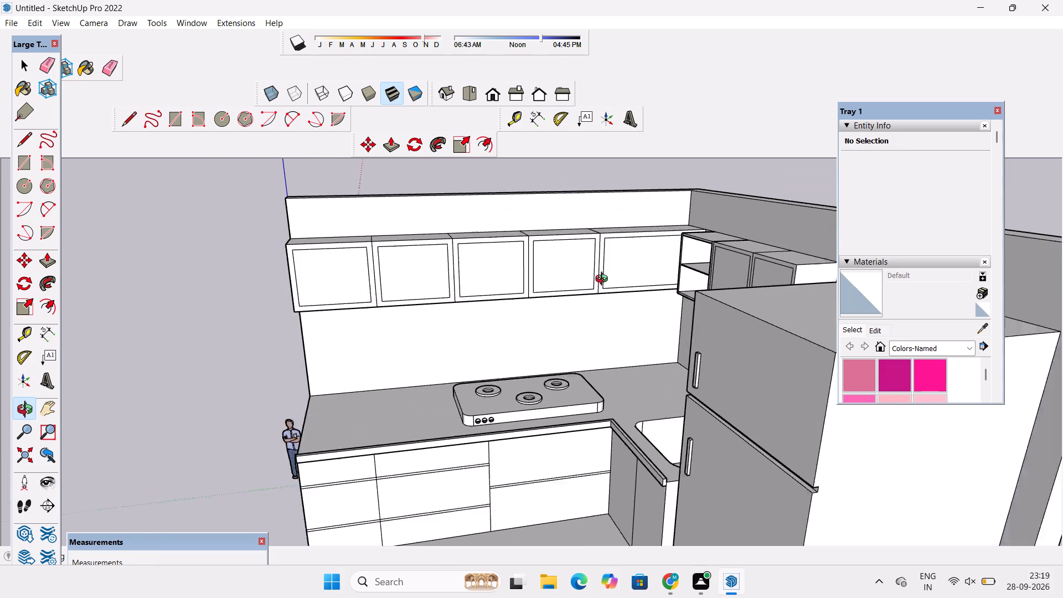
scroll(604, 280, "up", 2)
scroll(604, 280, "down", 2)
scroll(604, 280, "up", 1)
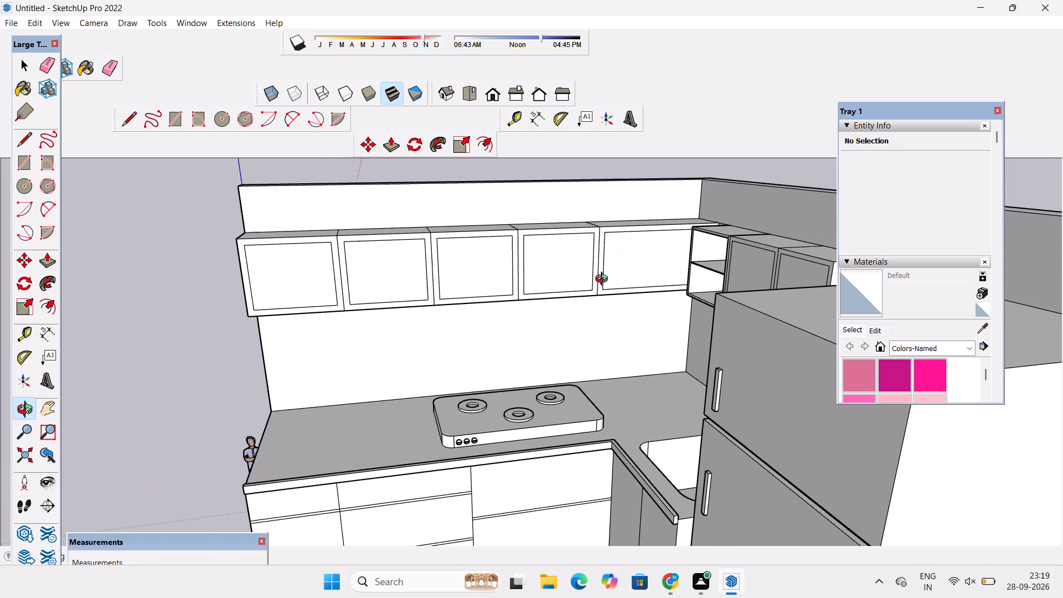
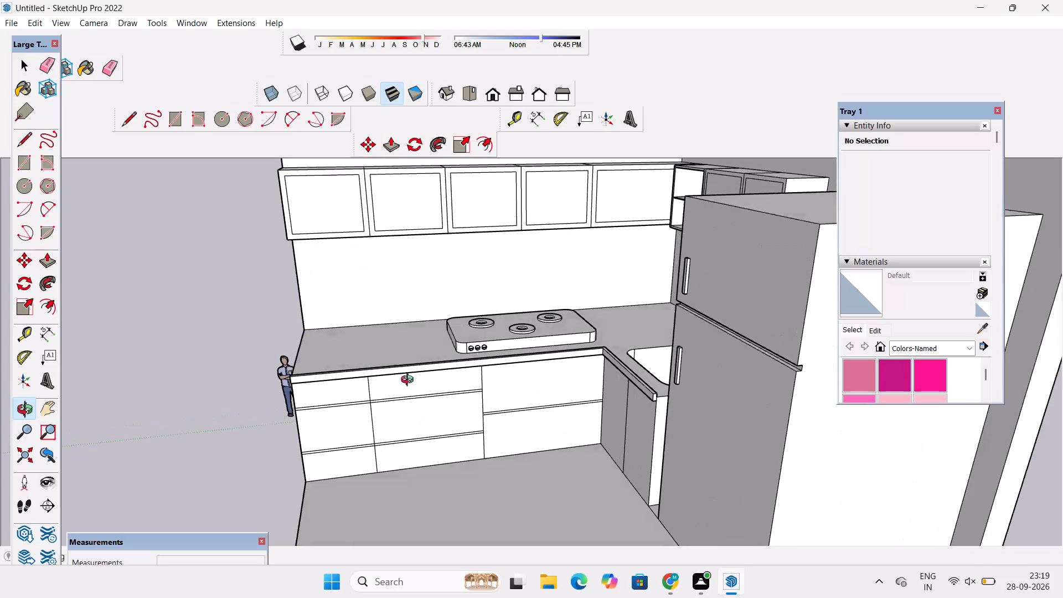
Examine the framed upper cabinets and the whole kitchen from several angles and distances.
left_click_drag(410, 381, 413, 394)
left_click_drag(397, 396, 391, 426, "shift")
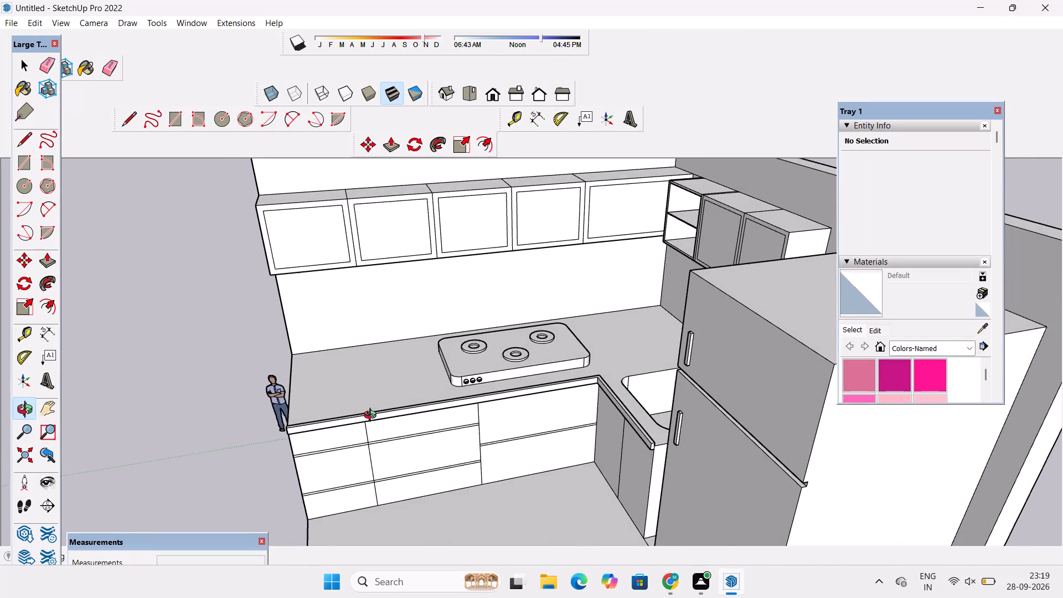
scroll(373, 416, "down", 4)
left_click_drag(339, 396, 464, 347)
scroll(373, 293, "up", 8)
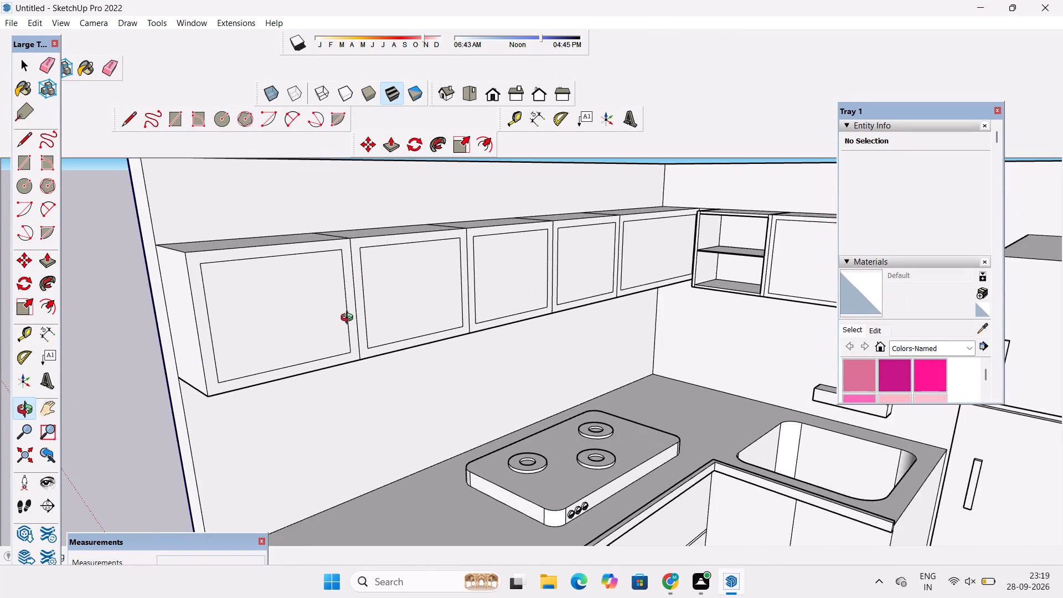
left_click_drag(352, 321, 327, 328, "shift")
scroll(326, 328, "down", 6)
left_click_drag(371, 315, 358, 381, "shift")
scroll(336, 367, "down", 4)
left_click_drag(348, 367, 432, 374)
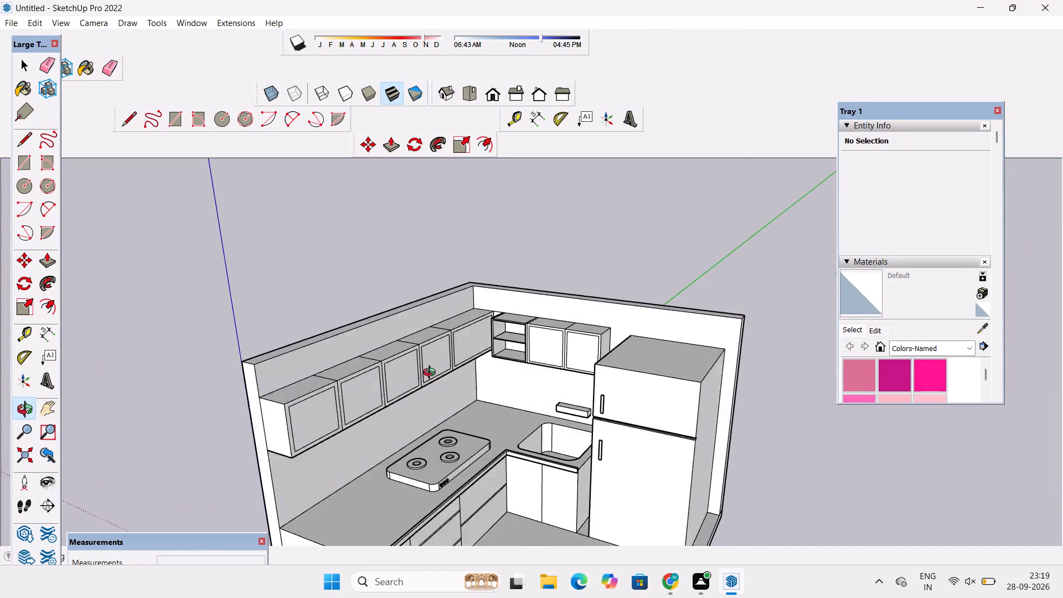
left_click_drag(432, 374, 500, 359)
scroll(512, 332, "up", 2)
left_click_drag(464, 331, 452, 332, "shift")
scroll(411, 329, "down", 3)
left_click_drag(417, 326, 415, 331)
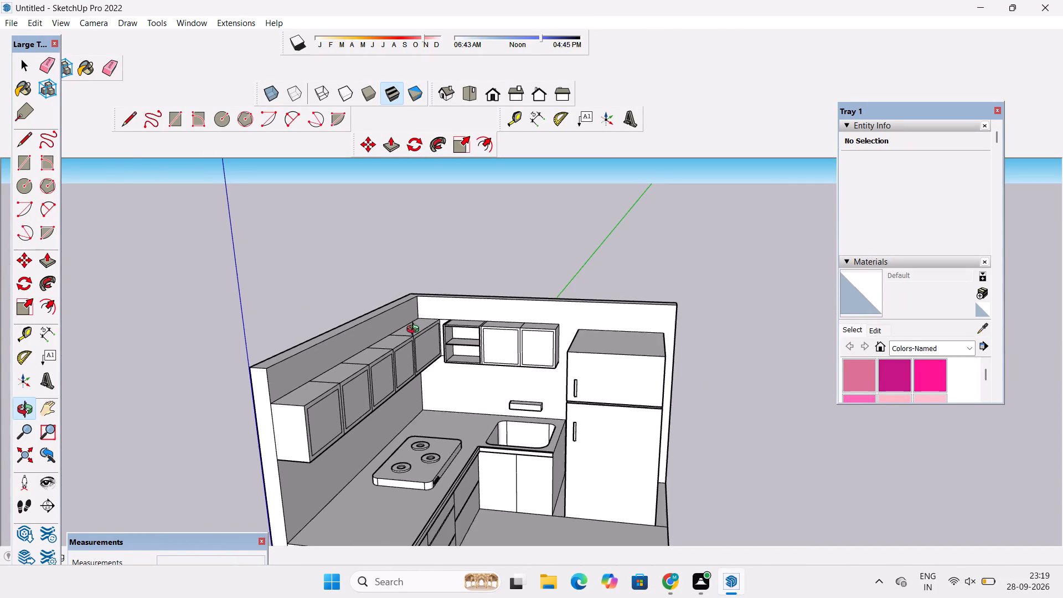
left_click_drag(415, 331, 333, 425)
left_click_drag(399, 436, 373, 318)
scroll(392, 339, "down", 5)
left_click_drag(398, 349, 416, 385, "shift")
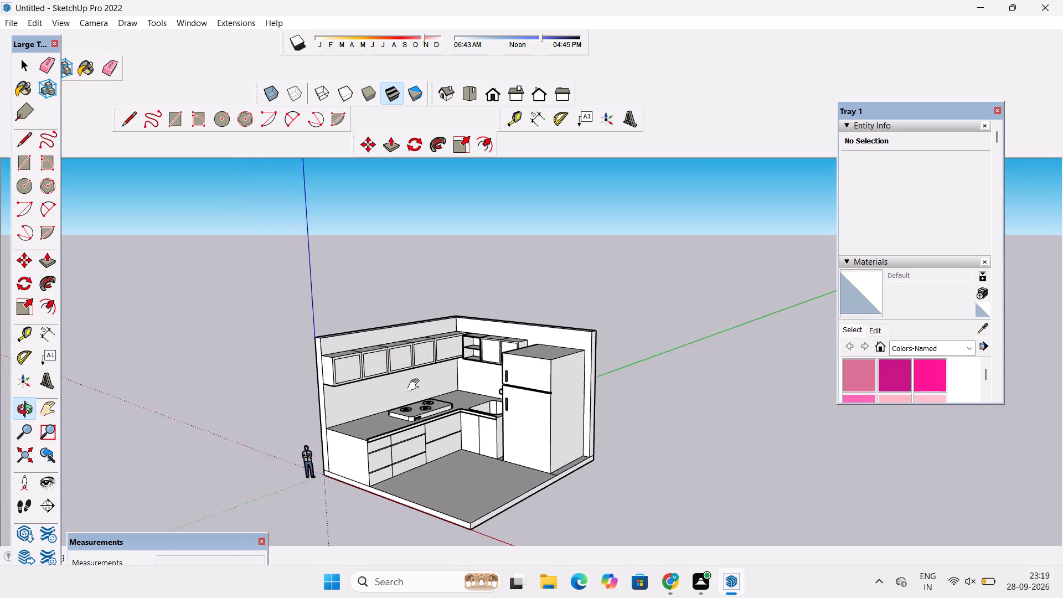
left_click_drag(416, 385, 421, 406, "shift")
scroll(427, 374, "up", 5)
left_click_drag(427, 374, 411, 254, "shift")
left_click_drag(417, 270, 449, 438)
scroll(430, 396, "down", 2)
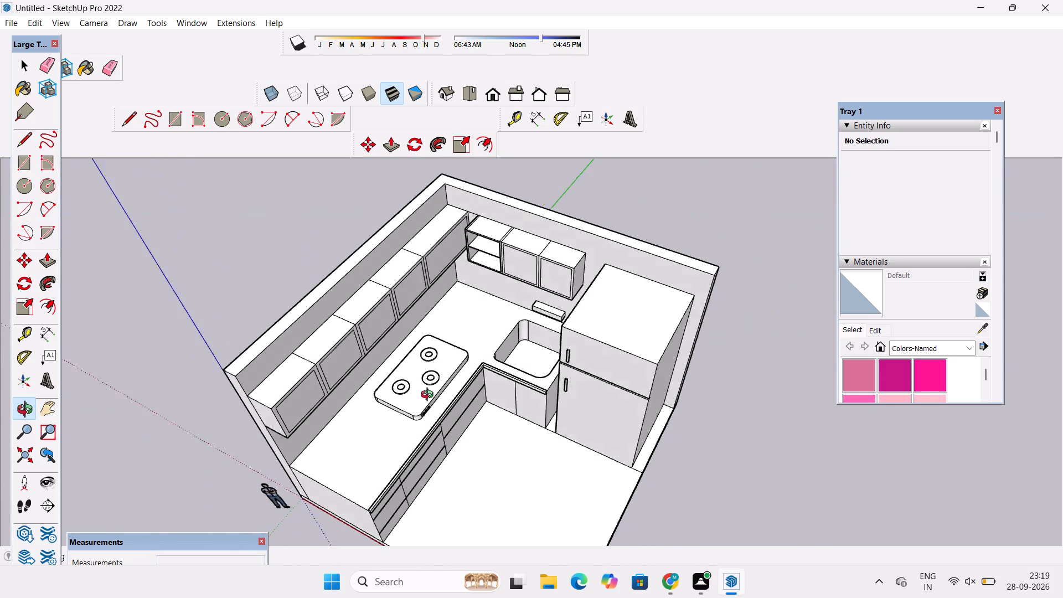
Raise the top face of the two kitchen walls by 3' with Push/Pull.
scroll(430, 396, "down", 3)
left_click_drag(443, 348, 445, 389, "shift")
scroll(439, 384, "up", 2)
key("p")
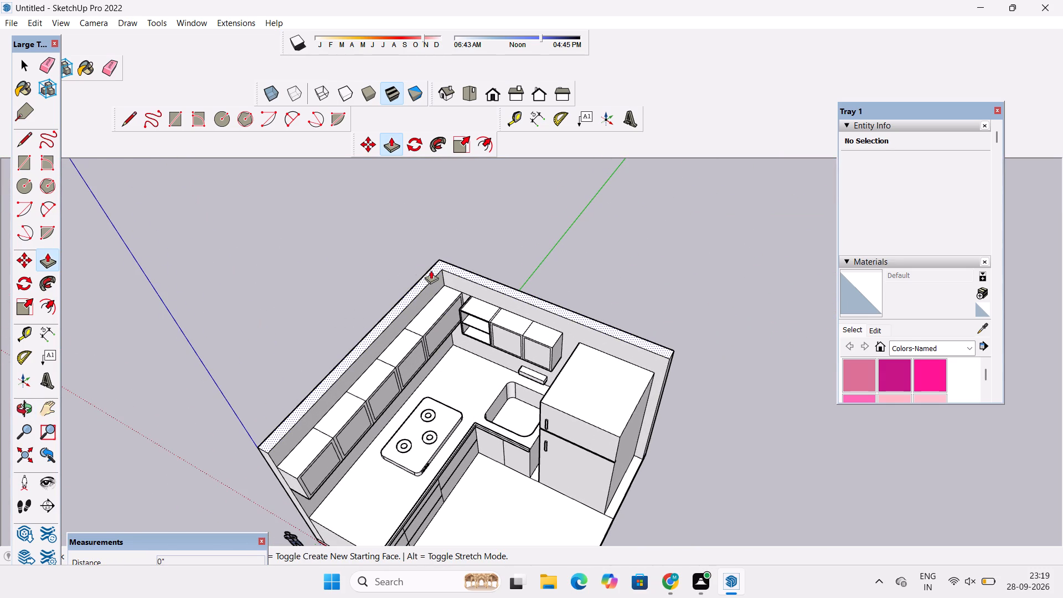
left_click(434, 270)
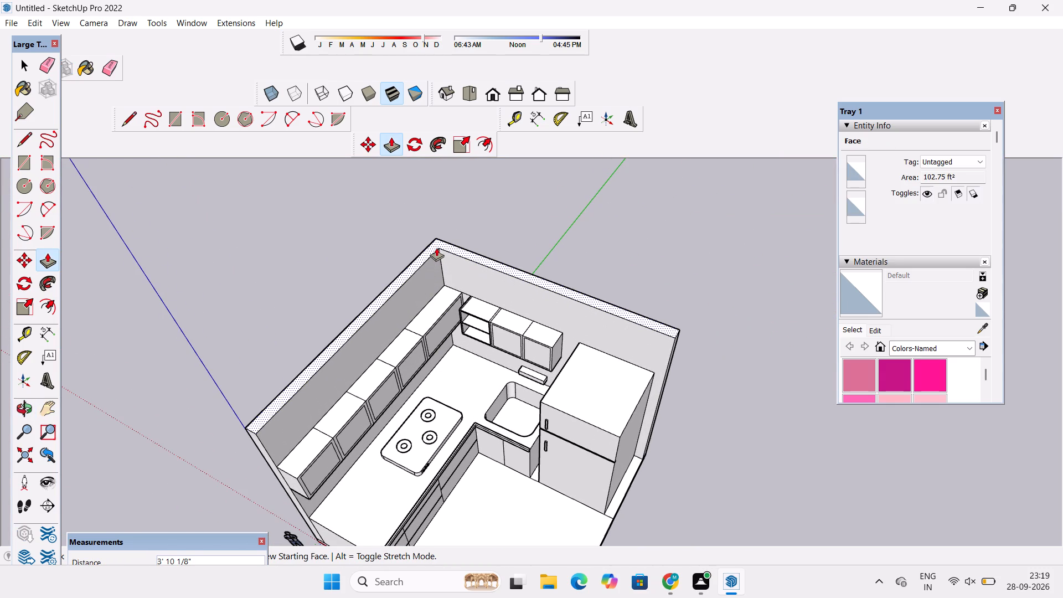
type("3'")
key("Return")
Place a guide line 1' below the top edge of the stove wall's inner face.
key("o")
scroll(449, 260, "down", 6)
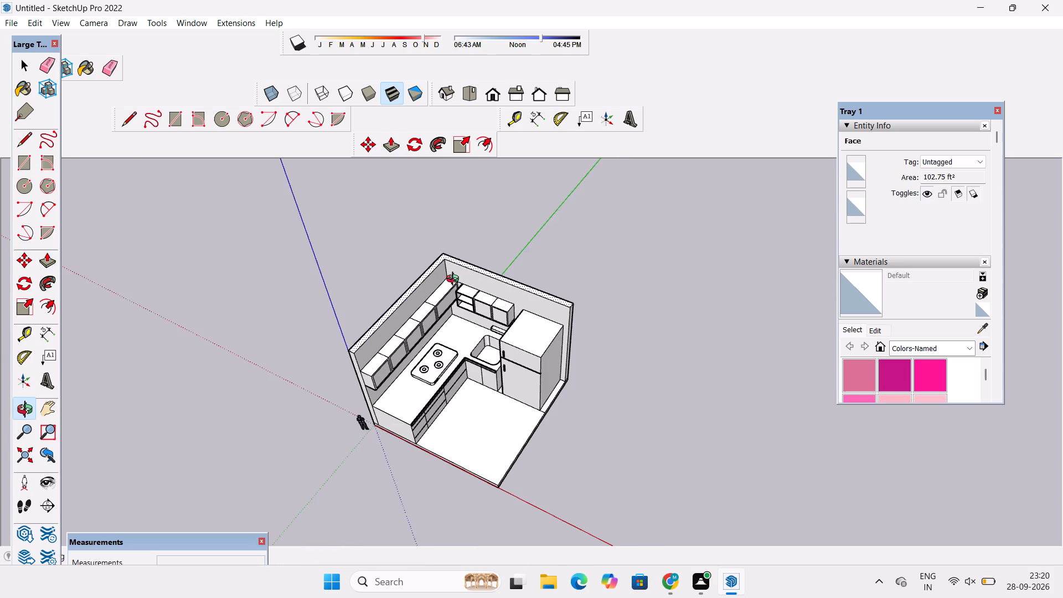
left_click_drag(456, 281, 450, 229)
scroll(438, 296, "up", 6)
left_click_drag(445, 309, 439, 223)
scroll(440, 288, "up", 5)
left_click_drag(440, 298, 438, 250)
left_click_drag(447, 265, 420, 294, "shift")
scroll(420, 295, "down", 5)
left_click_drag(425, 312, 437, 296, "shift")
left_click_drag(437, 298, 437, 306)
scroll(429, 307, "up", 2)
key("t")
scroll(353, 278, "up", 3)
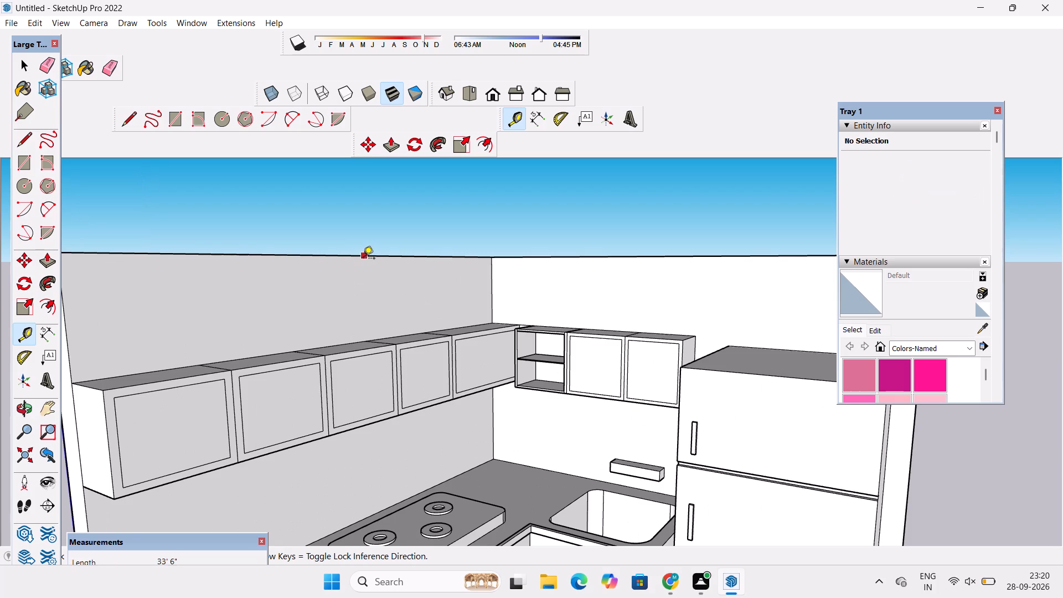
left_click(346, 259)
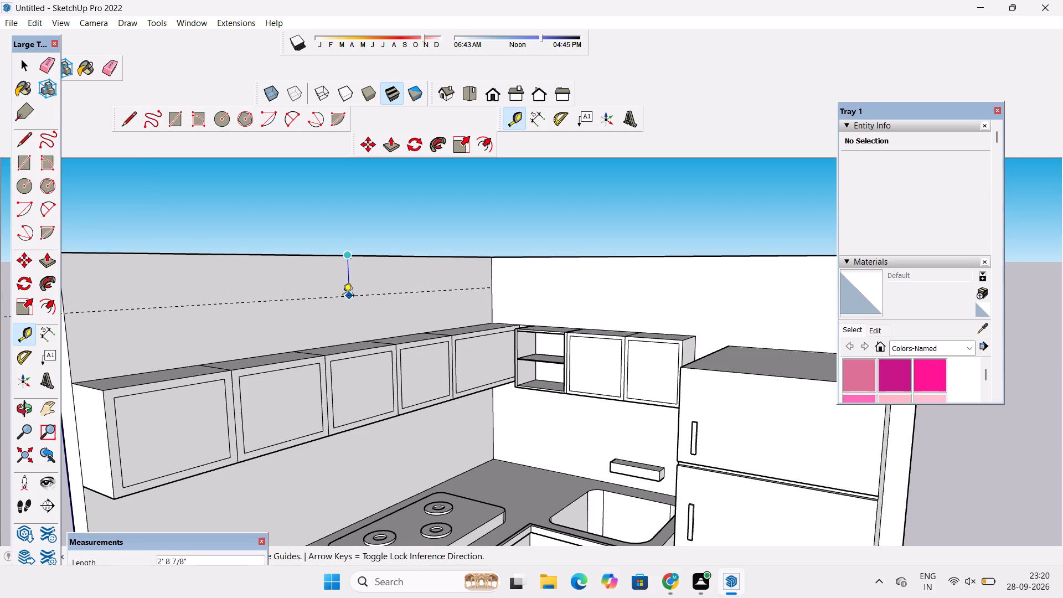
type("1'")
key("Return")
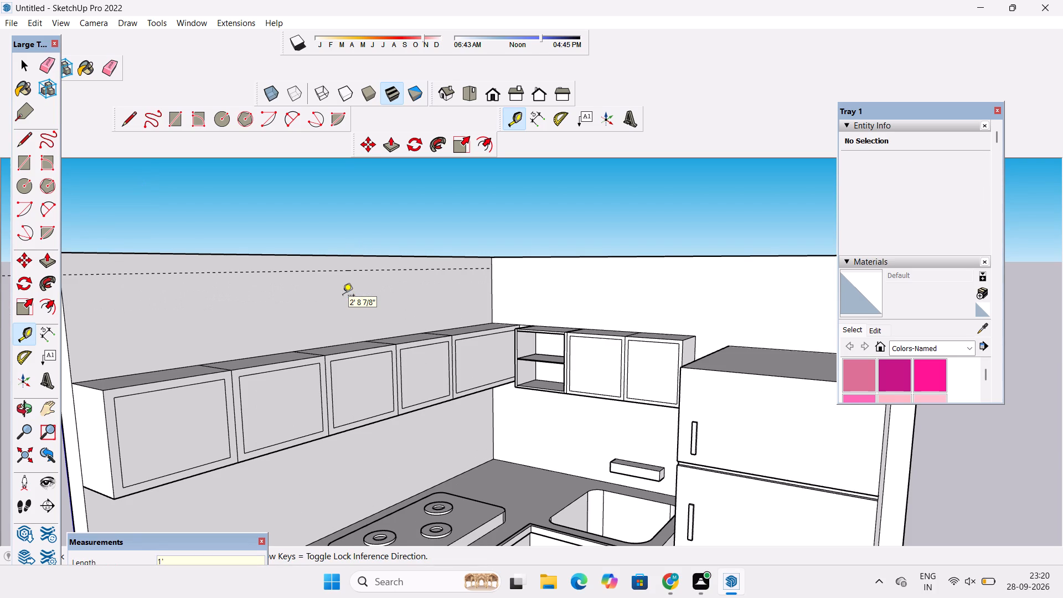
Place a guide line 1' below the top edge of the sink wall's inner face, above the refrigerator.
scroll(346, 292, "down", 5)
scroll(539, 267, "up", 4)
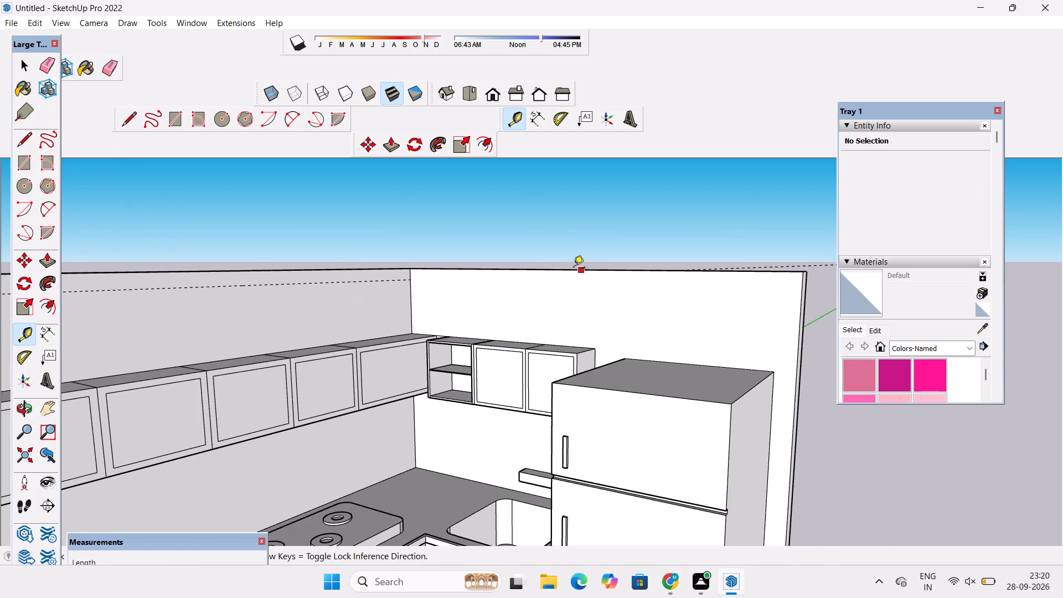
left_click(572, 269)
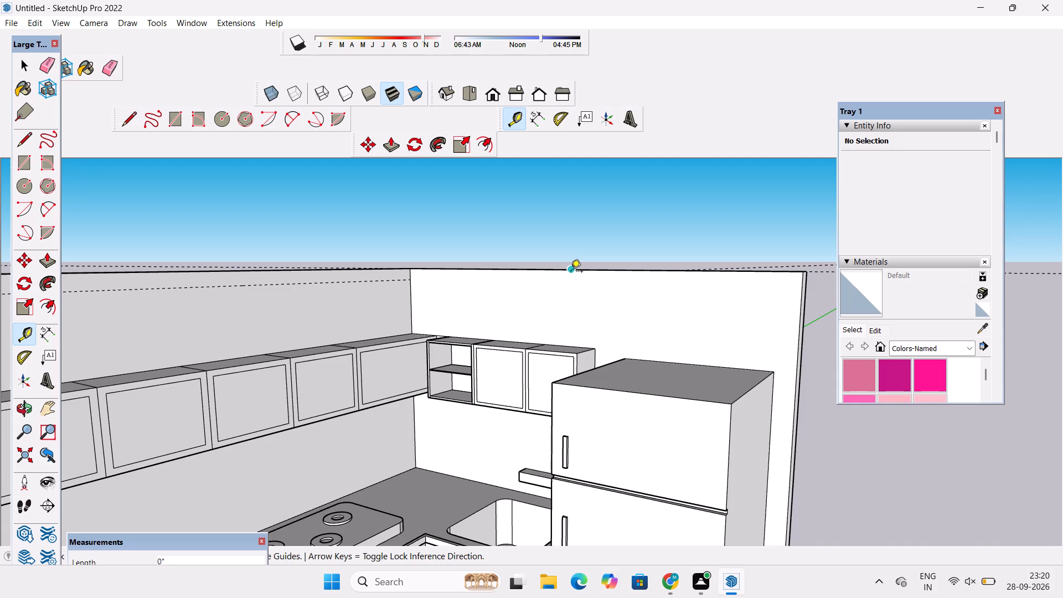
key("space")
type("t")
scroll(569, 272, "up", 1)
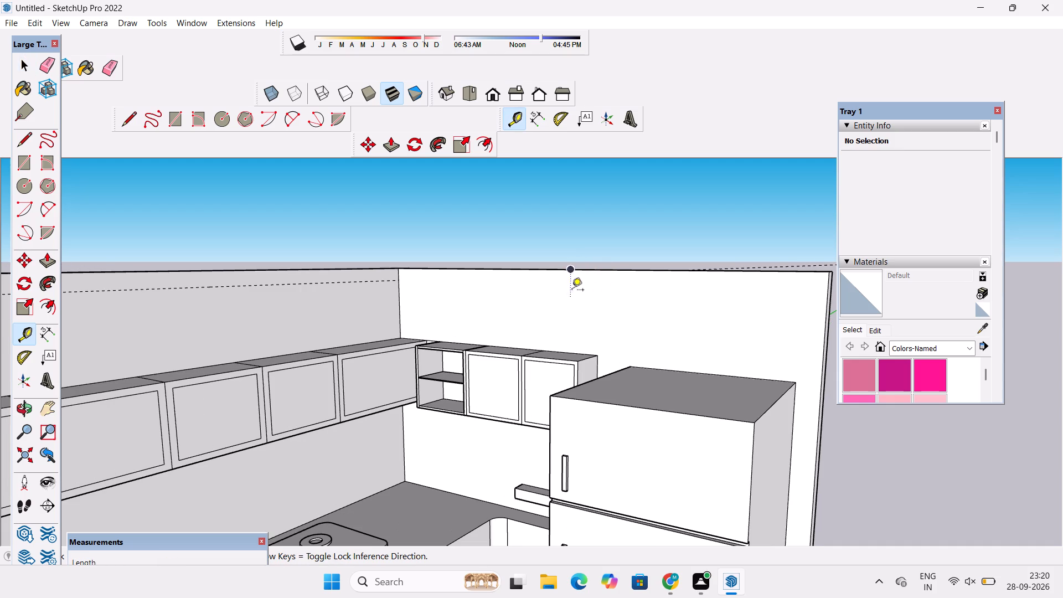
scroll(532, 271, "down", 6)
scroll(594, 271, "up", 5)
left_click(612, 273)
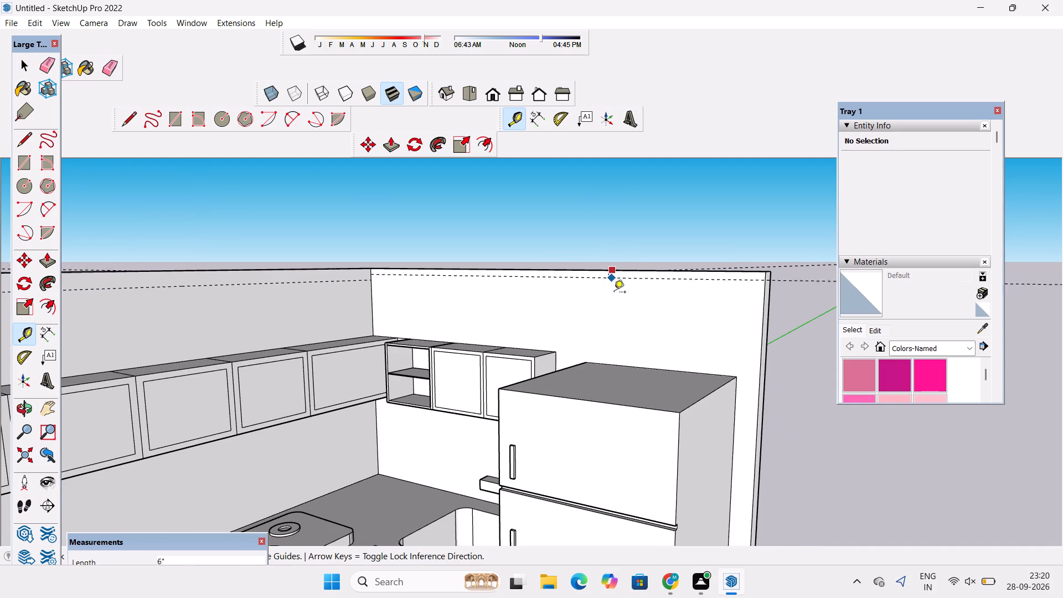
type("1'")
key("Return")
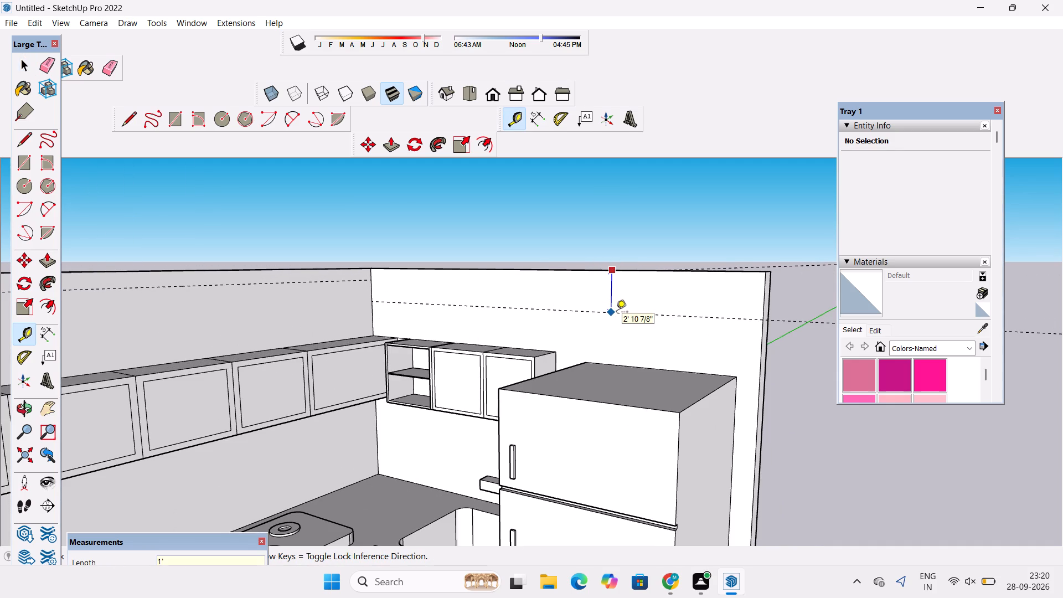
Draw a line along the guide on the sink wall, from its outer end to the inner room corner.
key("l")
scroll(622, 313, "down", 4)
scroll(711, 301, "up", 3)
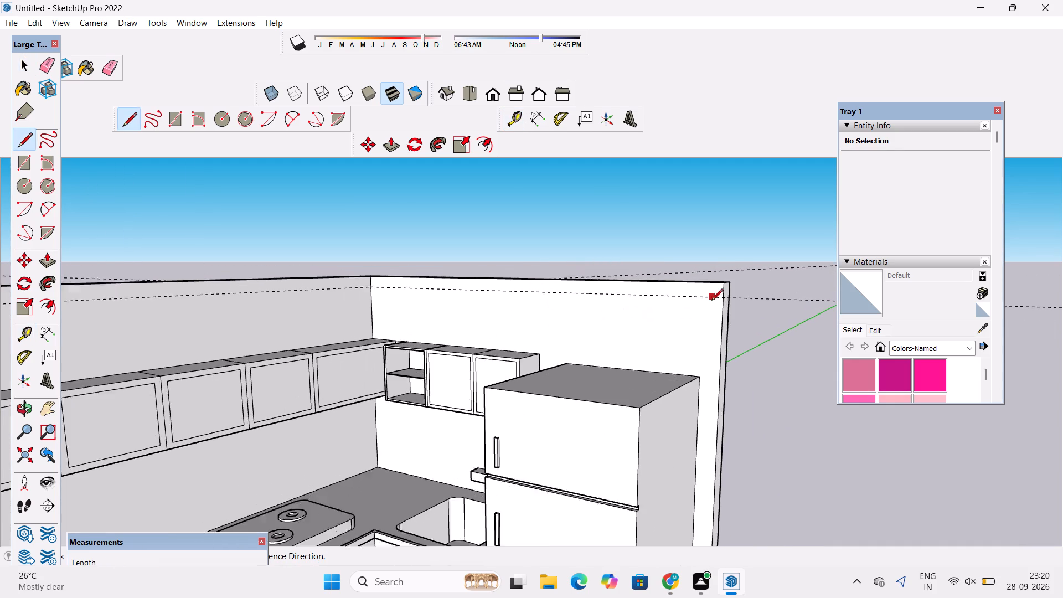
scroll(711, 301, "up", 1)
left_click(724, 298)
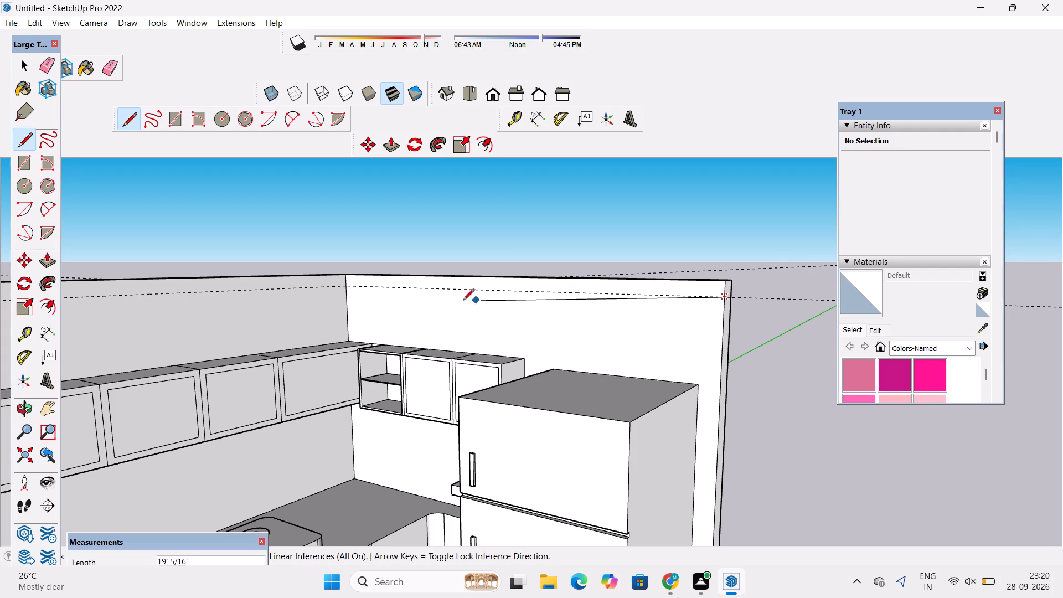
left_click(344, 288)
Draw a line along the guide on the stove wall, from the inner room corner to its outer end.
scroll(346, 287, "down", 10)
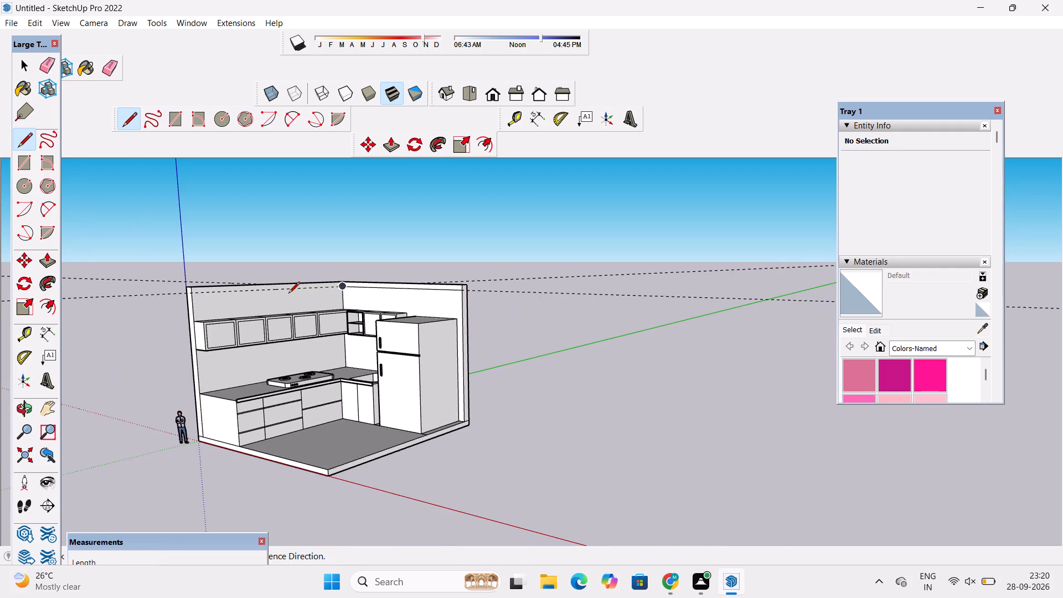
scroll(288, 294, "up", 4)
left_click(364, 283)
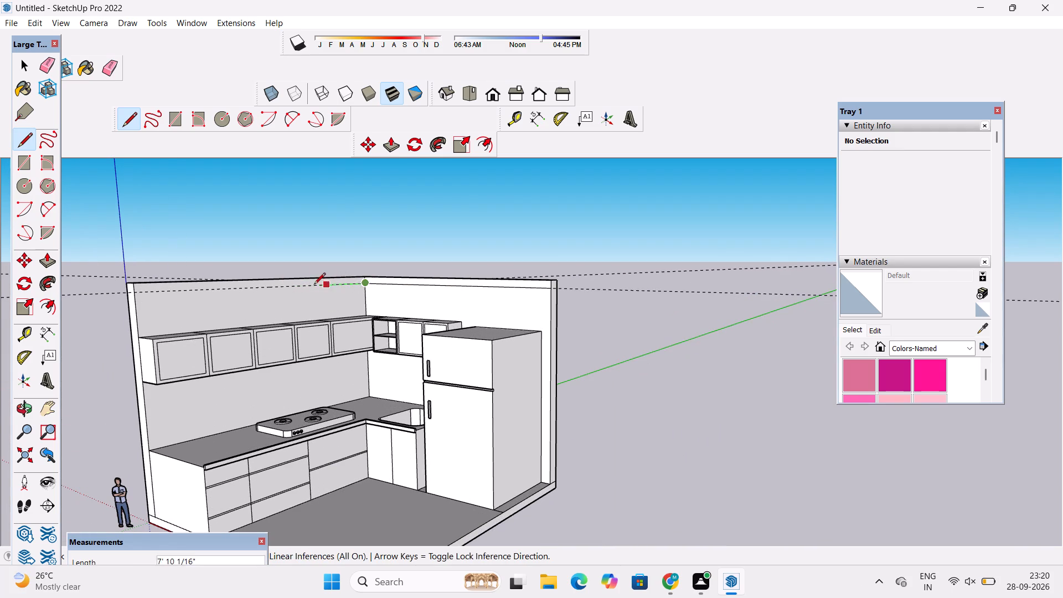
scroll(247, 288, "up", 4)
scroll(247, 288, "down", 3)
scroll(149, 297, "up", 3)
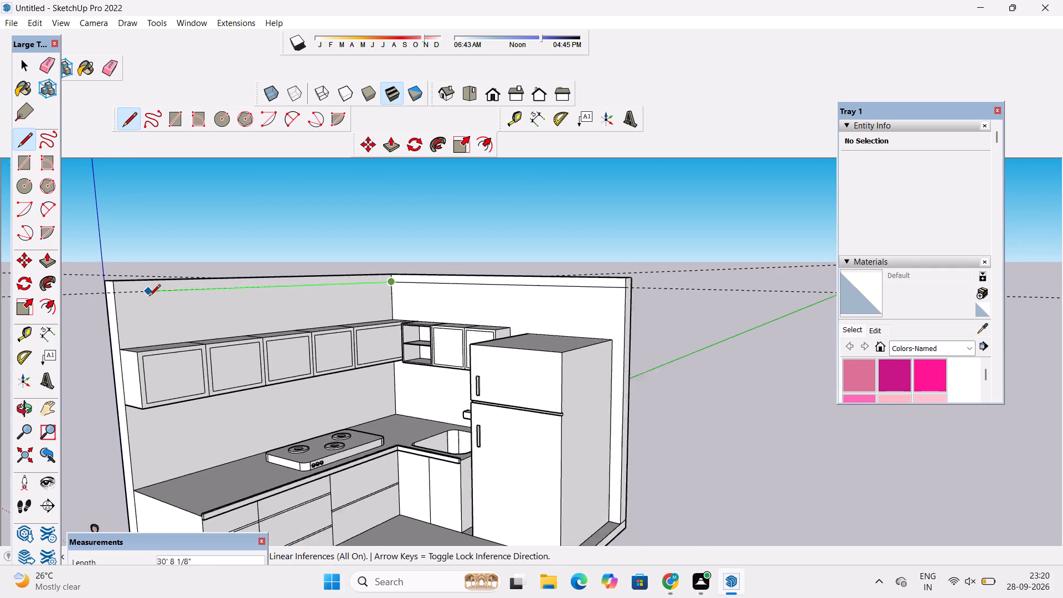
scroll(146, 296, "up", 5)
scroll(120, 288, "down", 4)
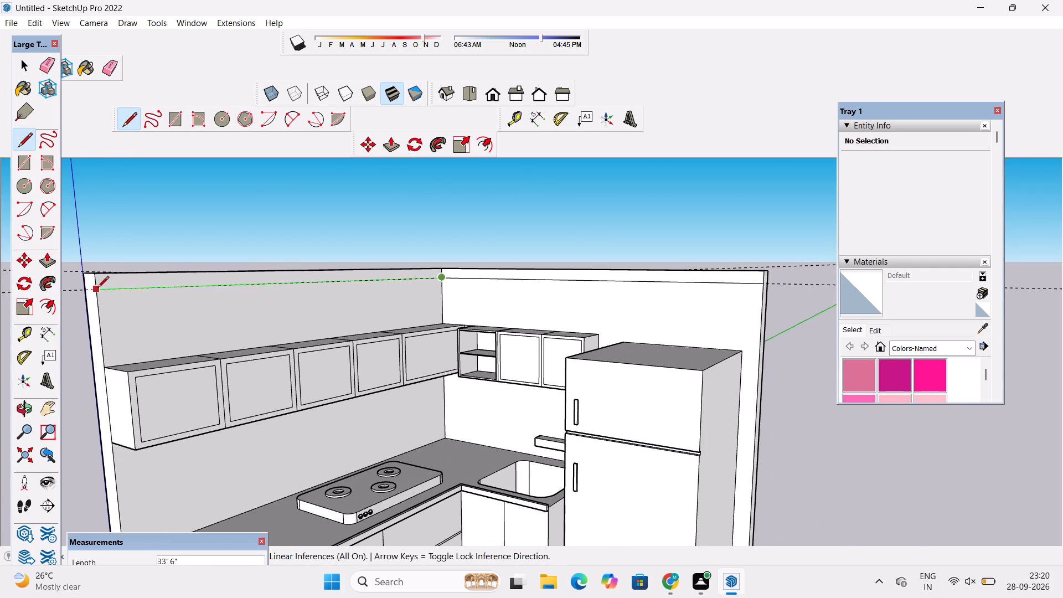
left_click(99, 291)
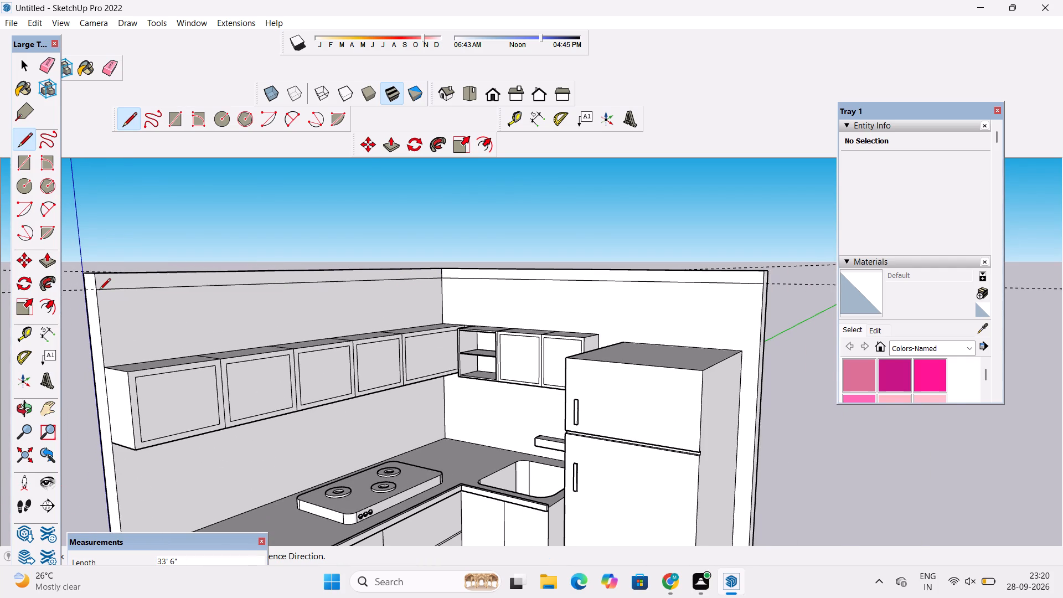
key("space")
Erase both guide lines near the tops of the kitchen walls.
type("o")
scroll(99, 291, "down", 6)
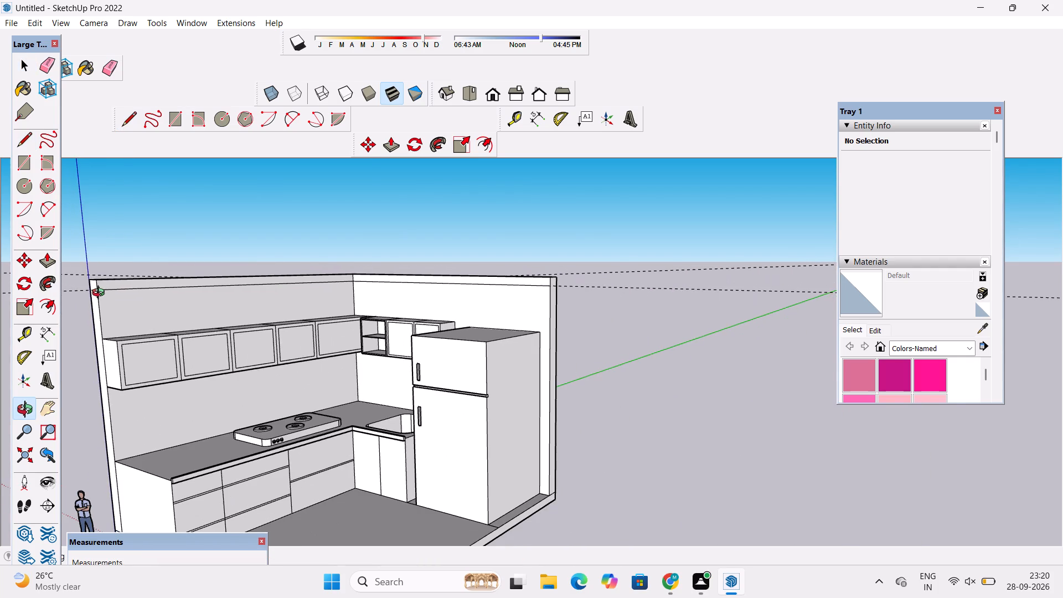
left_click_drag(120, 303, 240, 333, "shift")
scroll(249, 321, "down", 4)
left_click_drag(265, 318, 247, 396)
left_click_drag(331, 342, 296, 383, "shift")
left_click_drag(298, 322, 355, 405)
left_click_drag(355, 405, 359, 334)
scroll(316, 288, "up", 1)
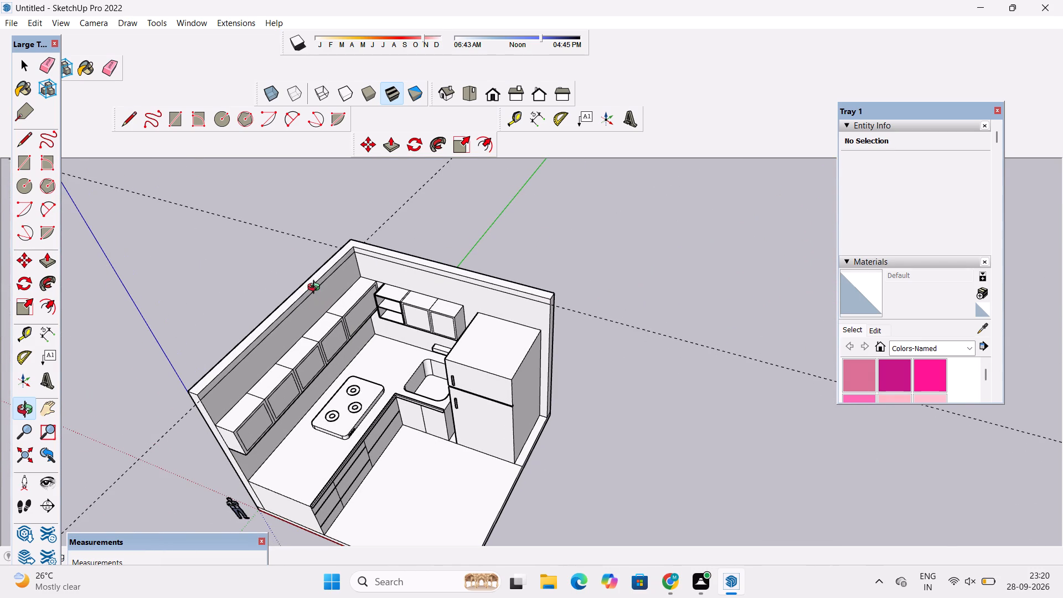
key("e")
left_click_drag(313, 225, 311, 244)
left_click_drag(370, 213, 382, 226)
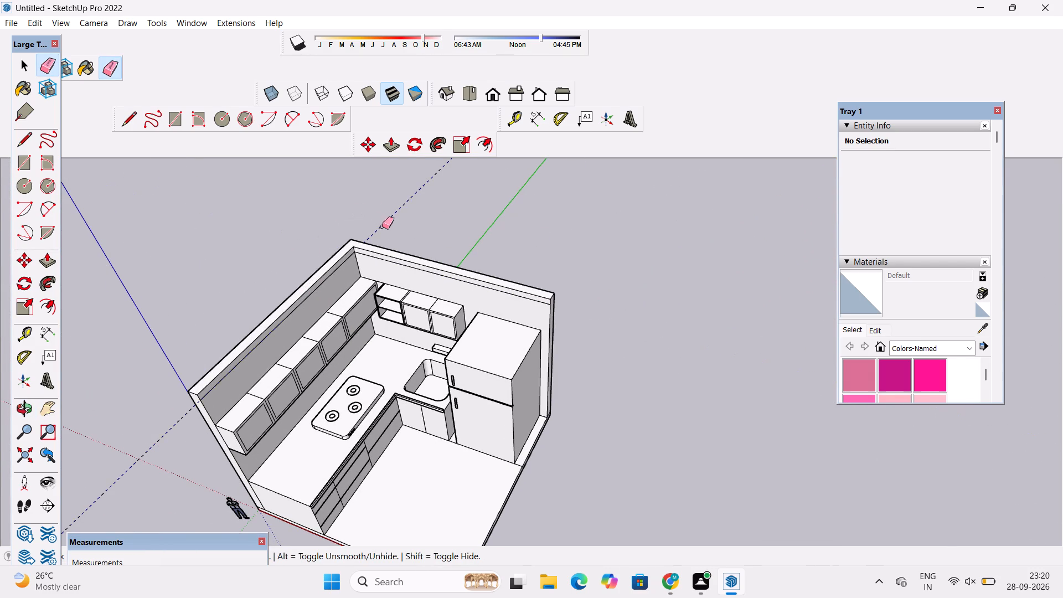
left_click_drag(382, 226, 383, 229)
Push/Pull the 1' strip at the top of the stove wall across the room to the sink wall's outer end as a ceiling slab.
key("o")
scroll(380, 204, "down", 2)
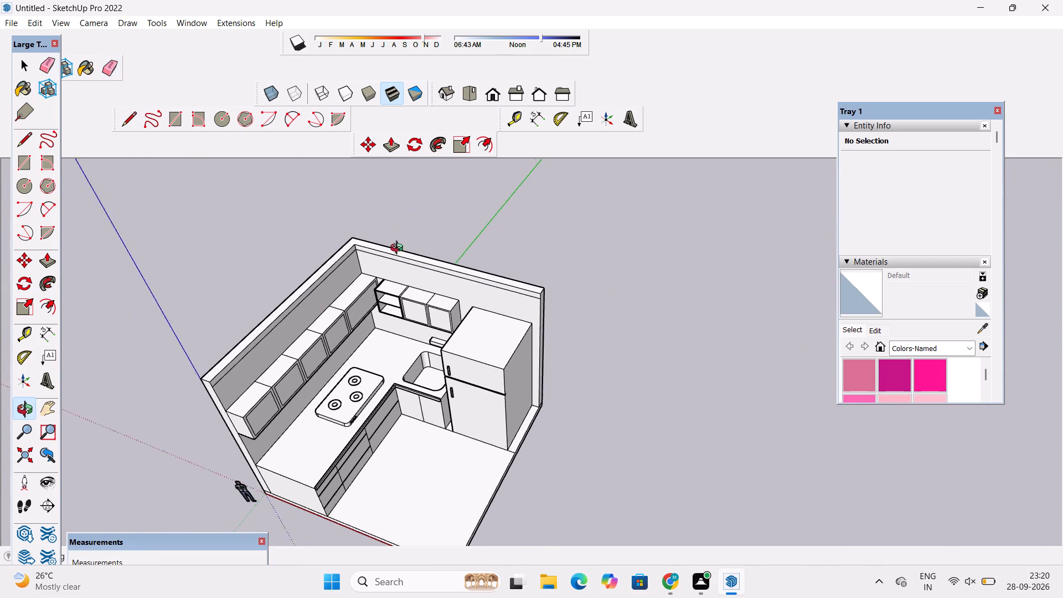
scroll(399, 249, "down", 2)
left_click_drag(404, 290, 371, 239)
left_click_drag(400, 281, 518, 275, "shift")
left_click_drag(478, 286, 444, 265)
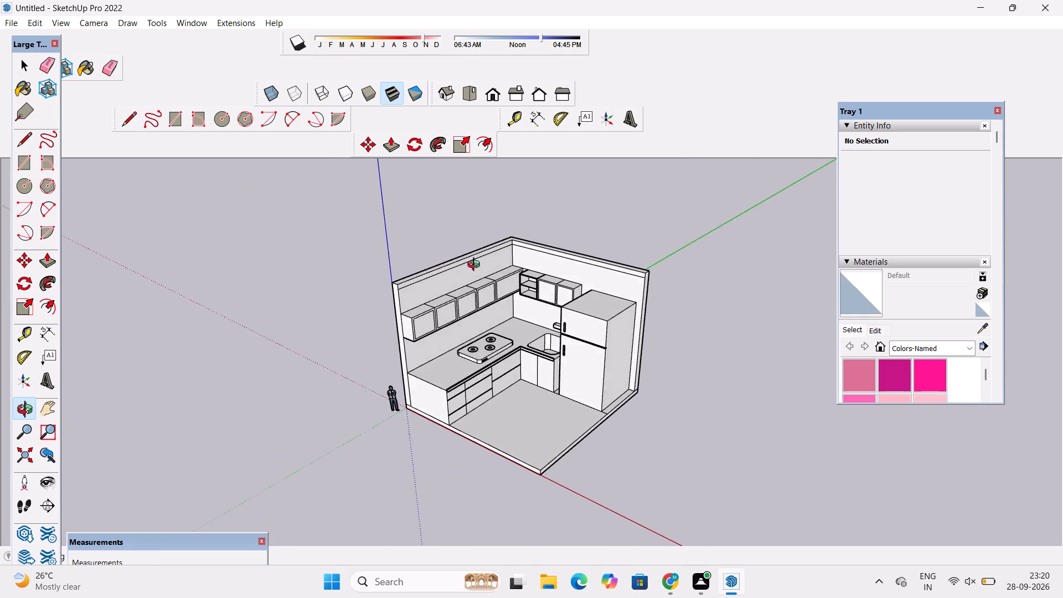
scroll(476, 266, "up", 4)
left_click_drag(489, 266, 334, 260, "shift")
scroll(332, 254, "down", 2)
left_click_drag(332, 254, 373, 266, "shift")
scroll(388, 238, "up", 3)
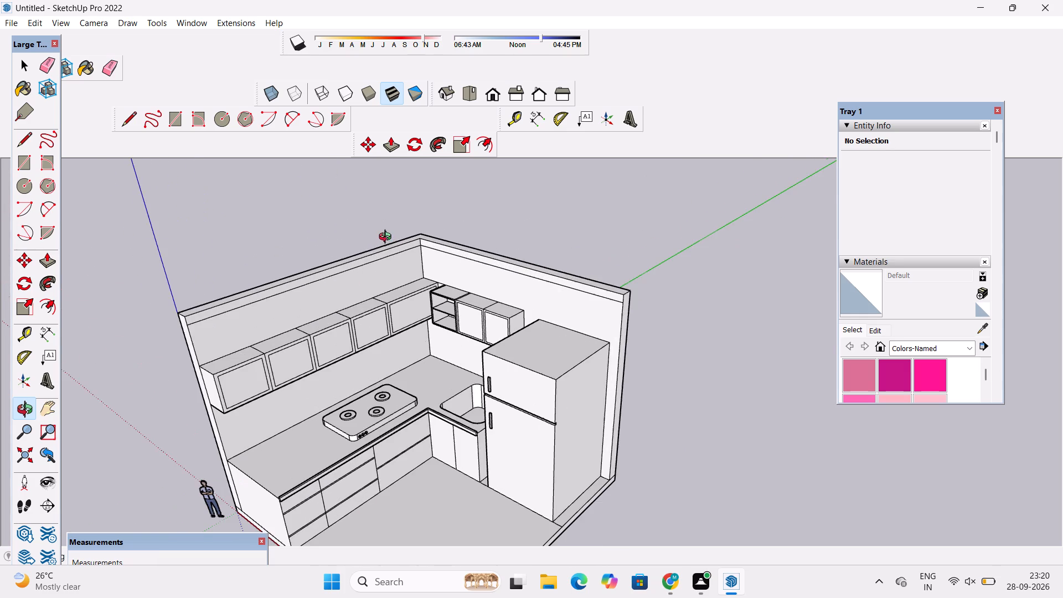
scroll(388, 238, "up", 2)
left_click_drag(394, 270, 403, 234, "shift")
left_click_drag(405, 238, 424, 251)
scroll(424, 251, "up", 2)
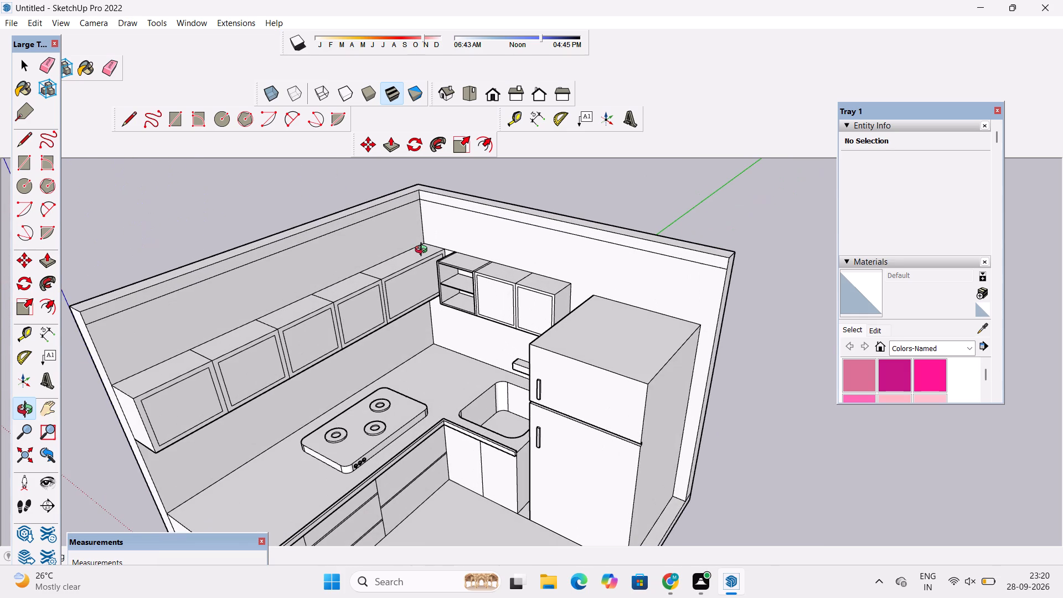
scroll(424, 251, "down", 2)
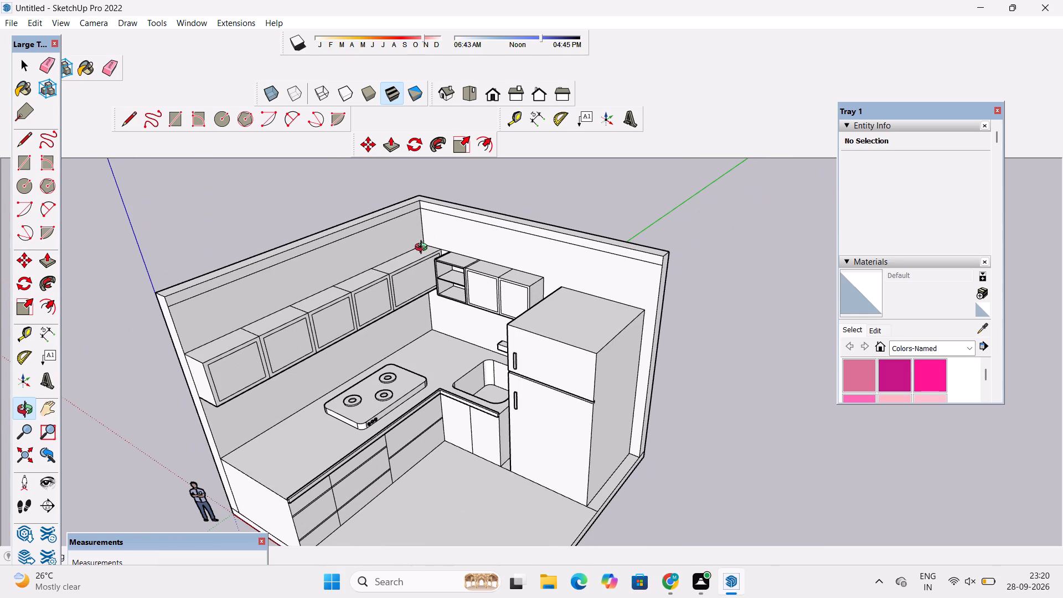
key("p")
left_click(378, 218)
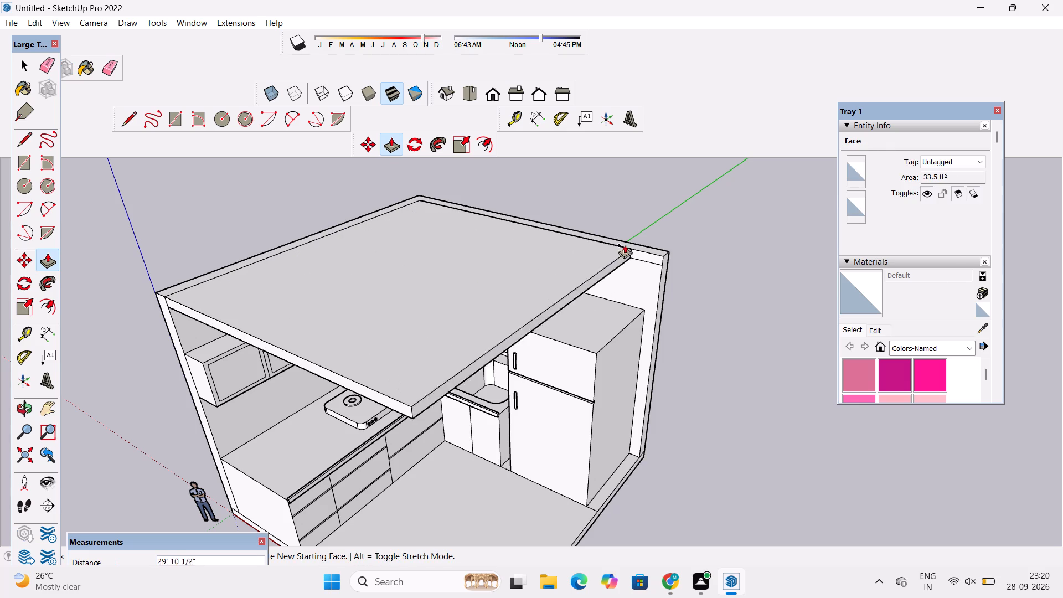
left_click(665, 254)
key("o")
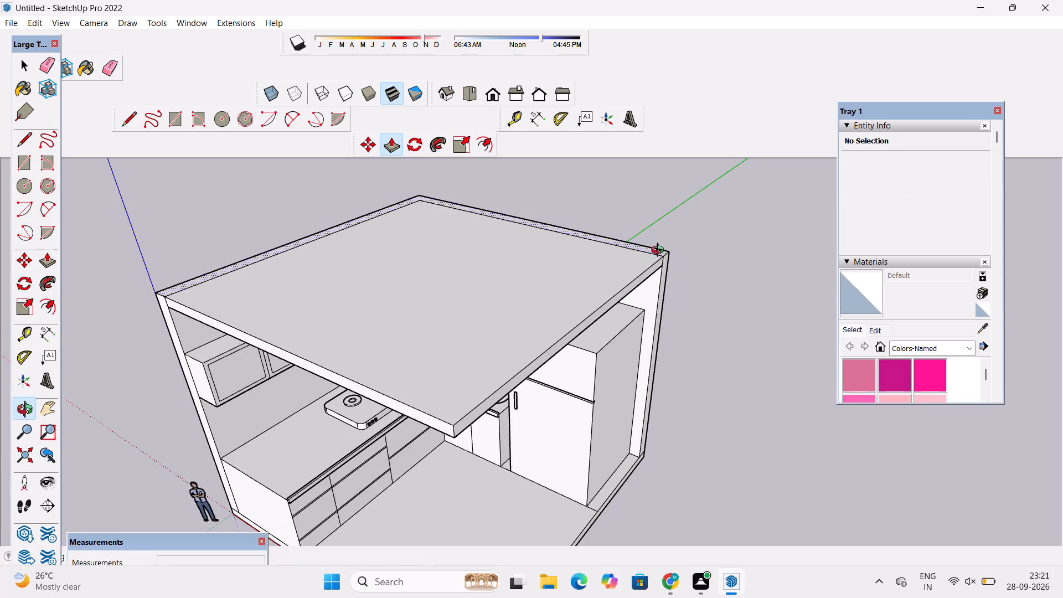
scroll(660, 251, "down", 5)
left_click_drag(653, 295, 606, 210)
left_click_drag(551, 310, 548, 204)
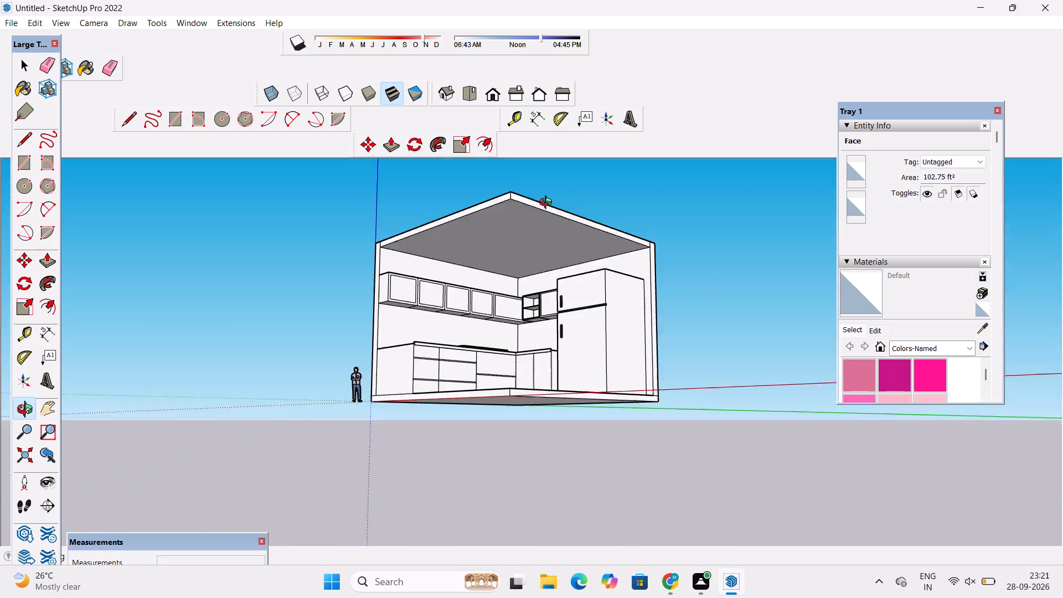
Draw a rectangle about 21' by 21' in the middle of the ceiling slab's underside.
left_click_drag(548, 204, 548, 203)
left_click_drag(528, 253, 567, 337)
left_click_drag(530, 280, 539, 244)
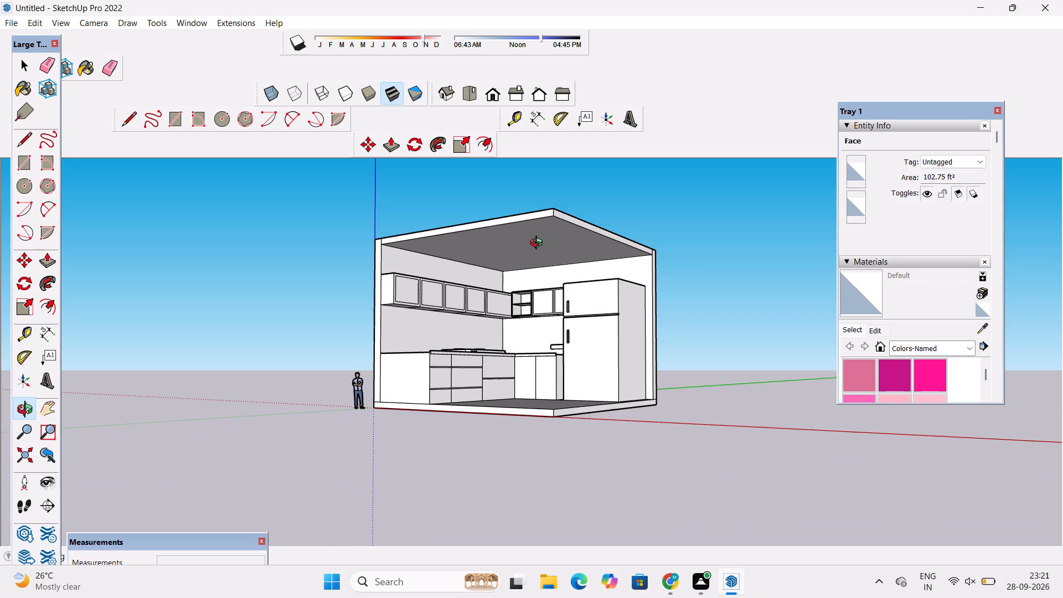
scroll(539, 244, "up", 3)
left_click_drag(539, 244, 536, 262, "shift")
scroll(535, 265, "up", 2)
left_click_drag(535, 265, 517, 236)
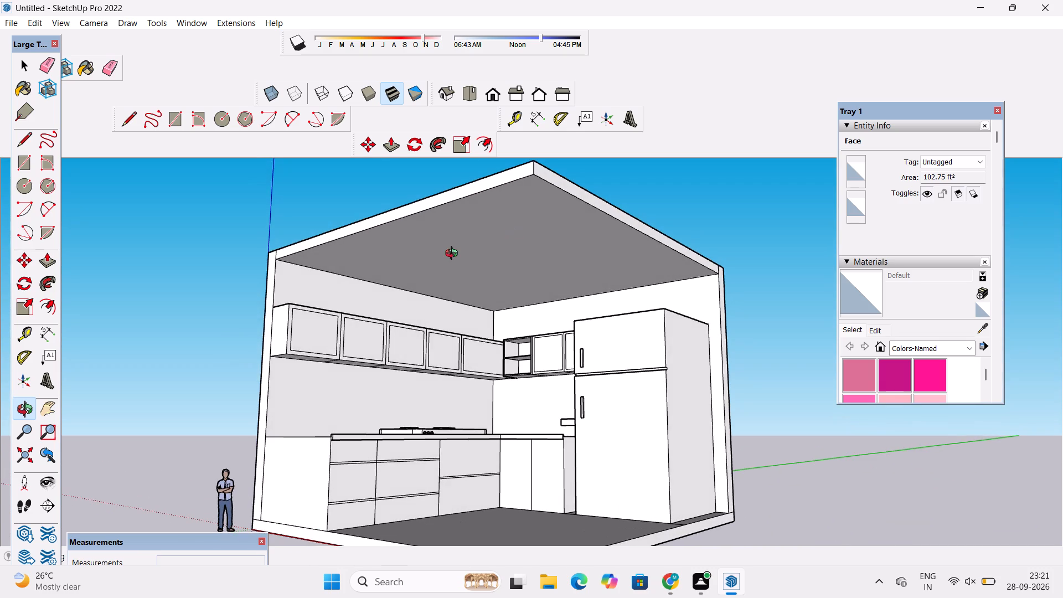
left_click_drag(610, 220, 486, 212)
scroll(469, 232, "up", 4)
left_click_drag(510, 221, 453, 219)
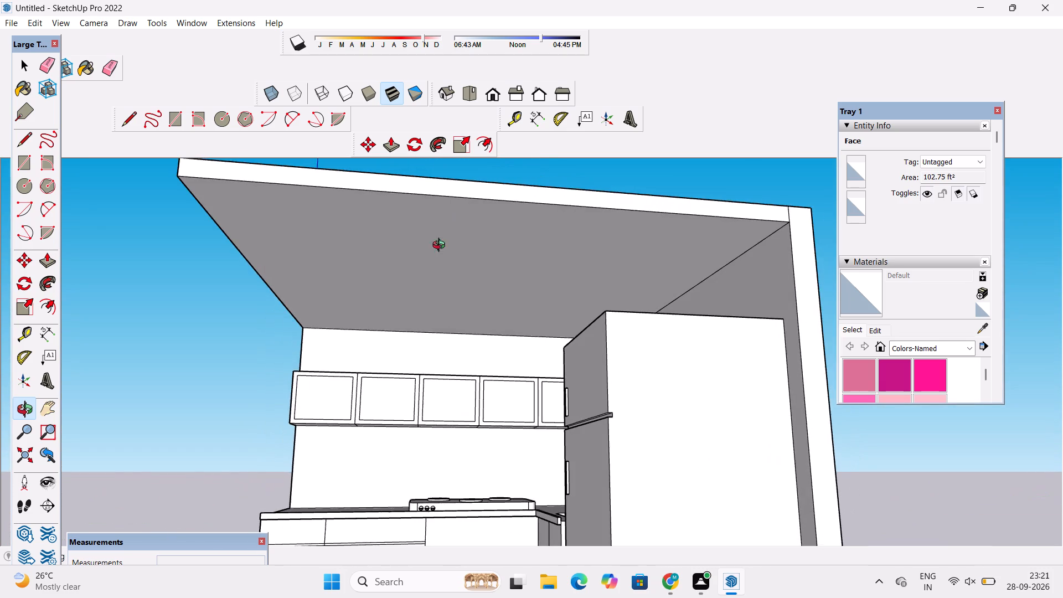
left_click_drag(442, 248, 458, 226, "shift")
scroll(459, 226, "up", 2)
left_click_drag(304, 265, 618, 241)
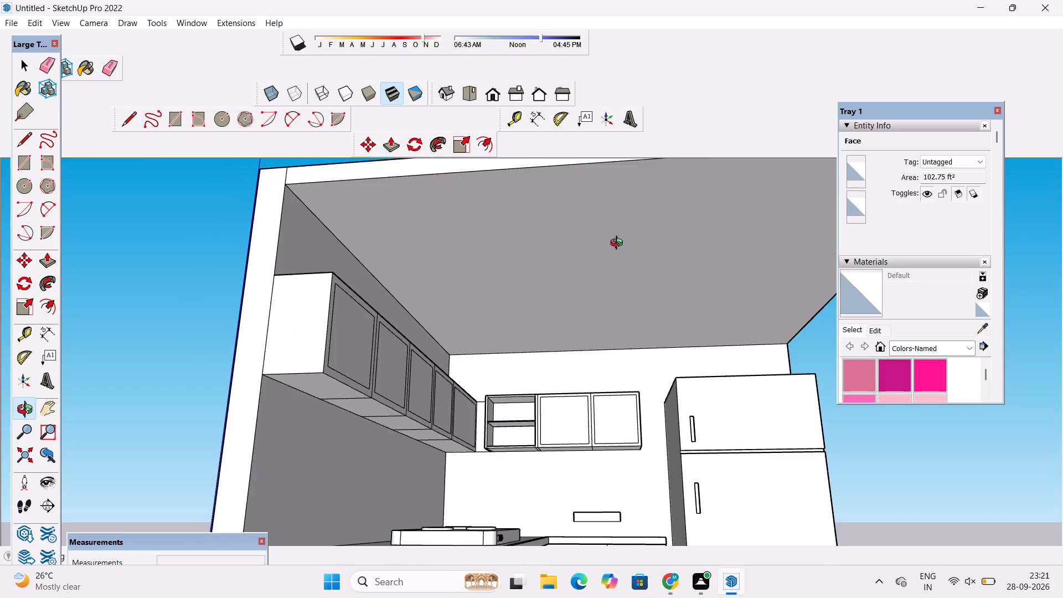
left_click(619, 244)
left_click_drag(563, 248, 587, 248)
left_click_drag(590, 248, 537, 256, "shift")
left_click_drag(533, 258, 537, 245)
left_click_drag(537, 245, 487, 271)
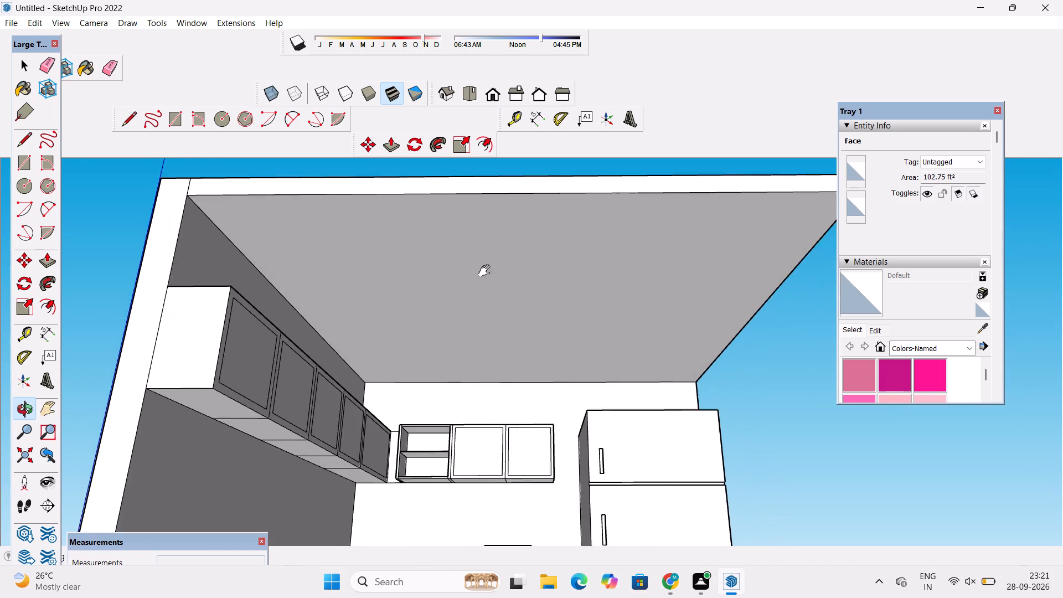
left_click_drag(487, 271, 483, 275)
left_click_drag(478, 304, 484, 262)
left_click_drag(483, 262, 476, 290, "shift")
scroll(473, 288, "down", 2)
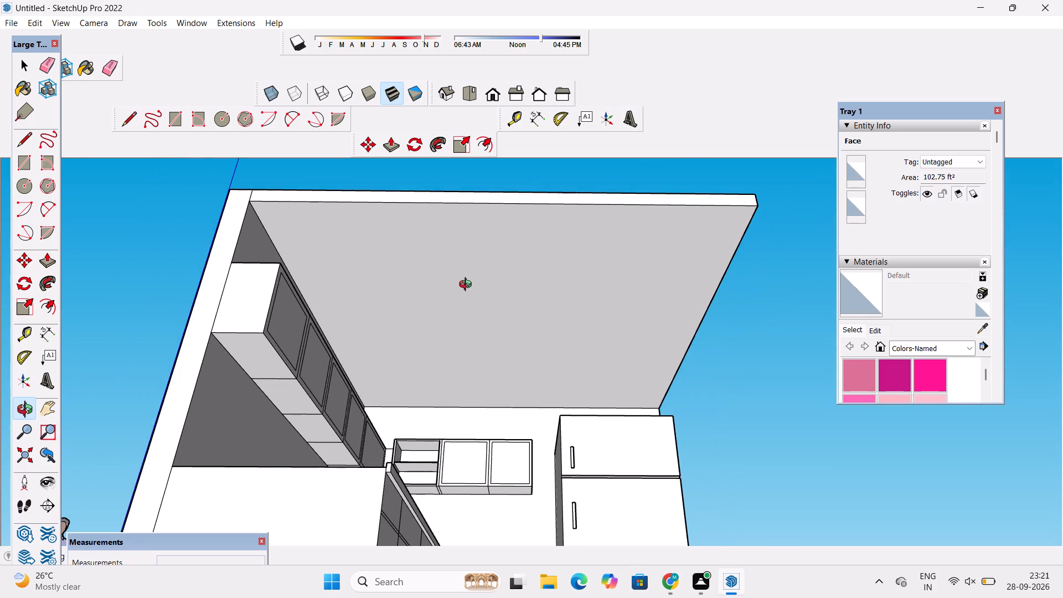
key("r")
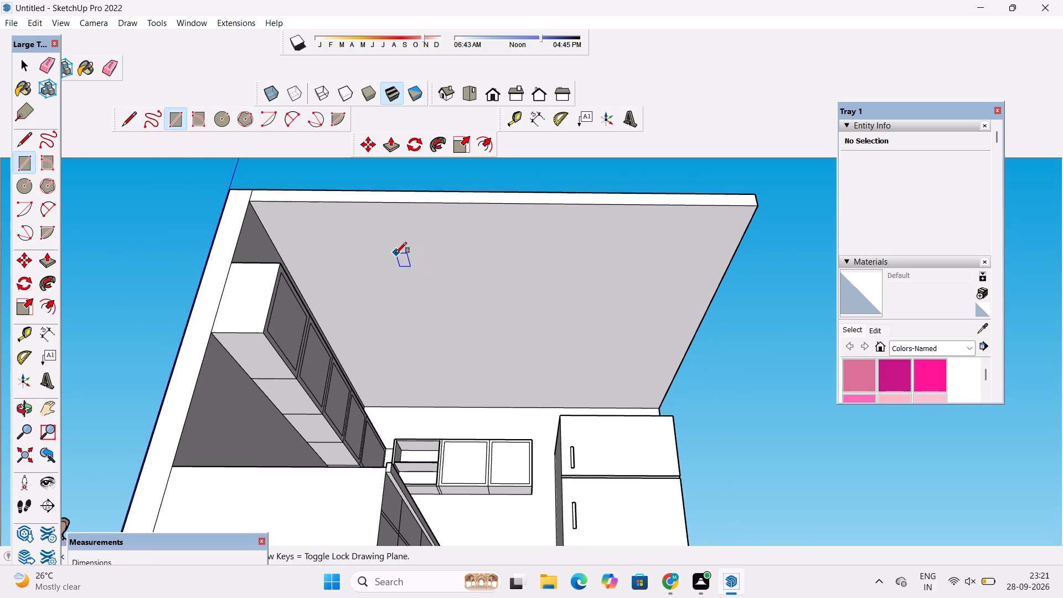
left_click(367, 260)
left_click(612, 386)
key("space")
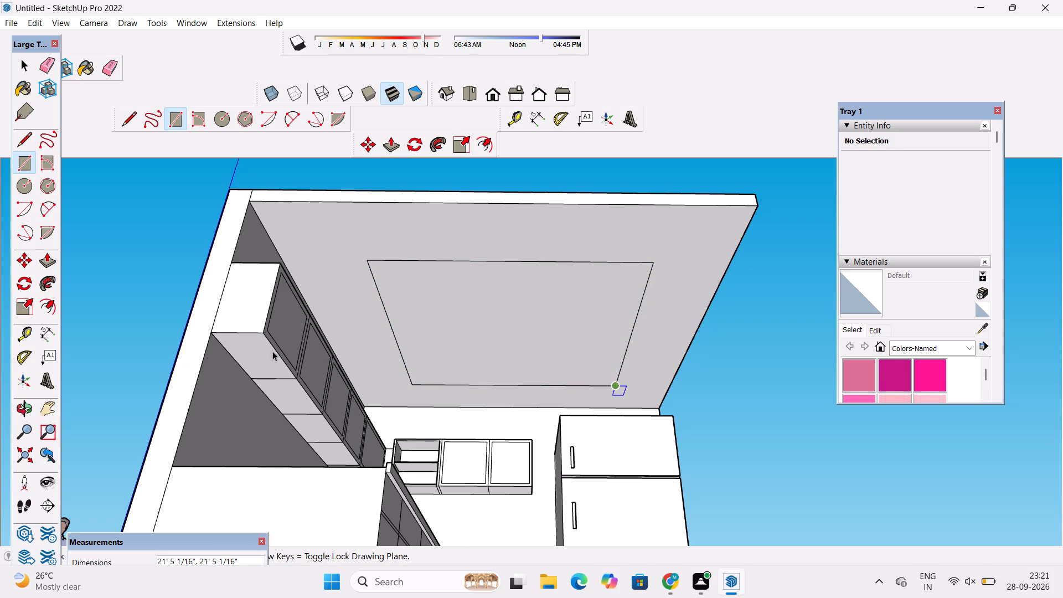
Round all four corners of the rectangle on the ceiling's underside with tangent 2 Point Arcs.
left_click(48, 207)
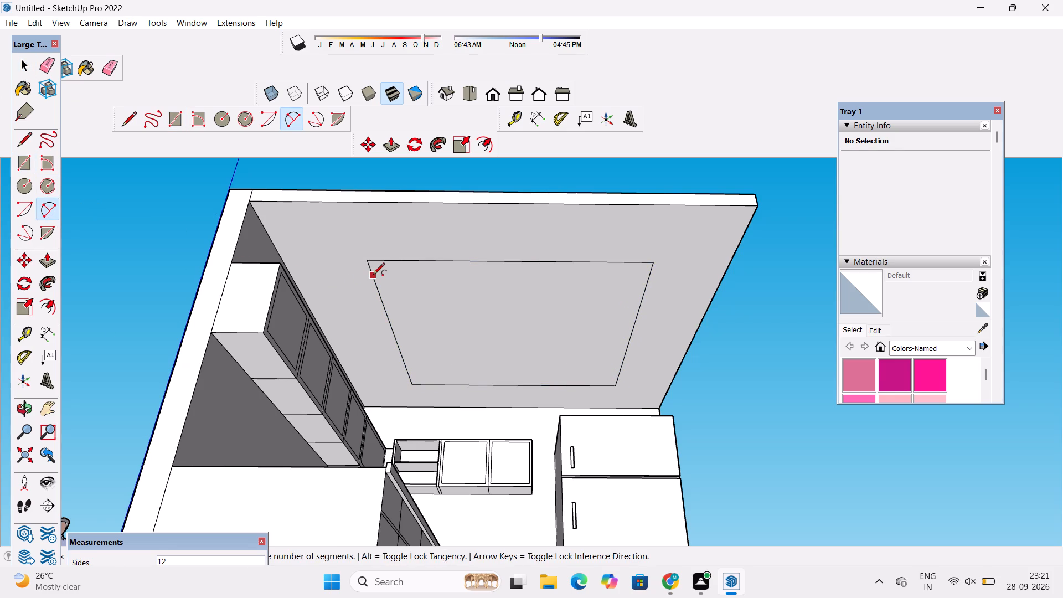
left_click(373, 275)
double_click(388, 260)
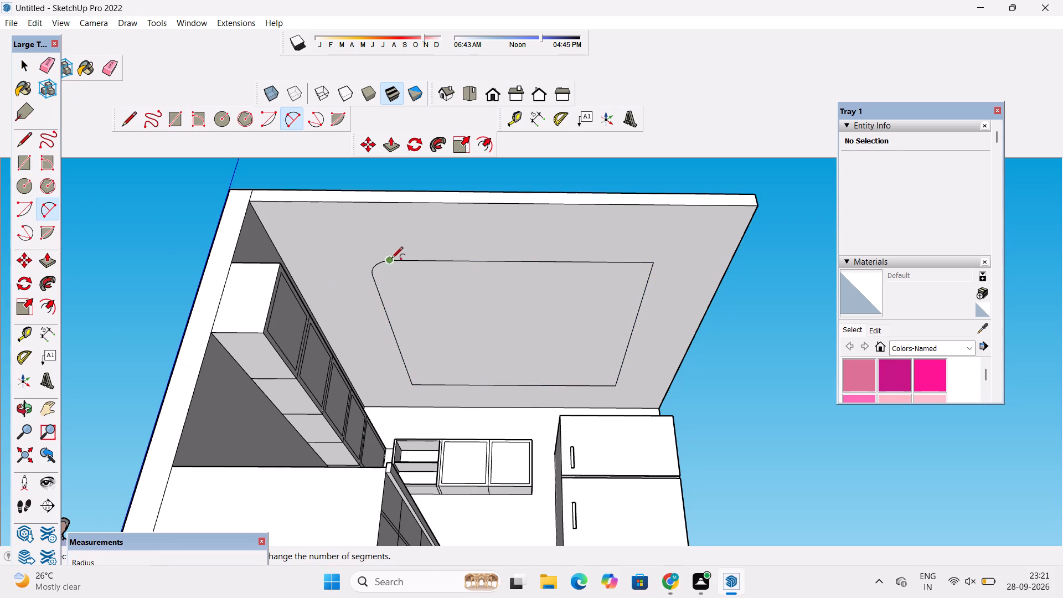
left_click(650, 278)
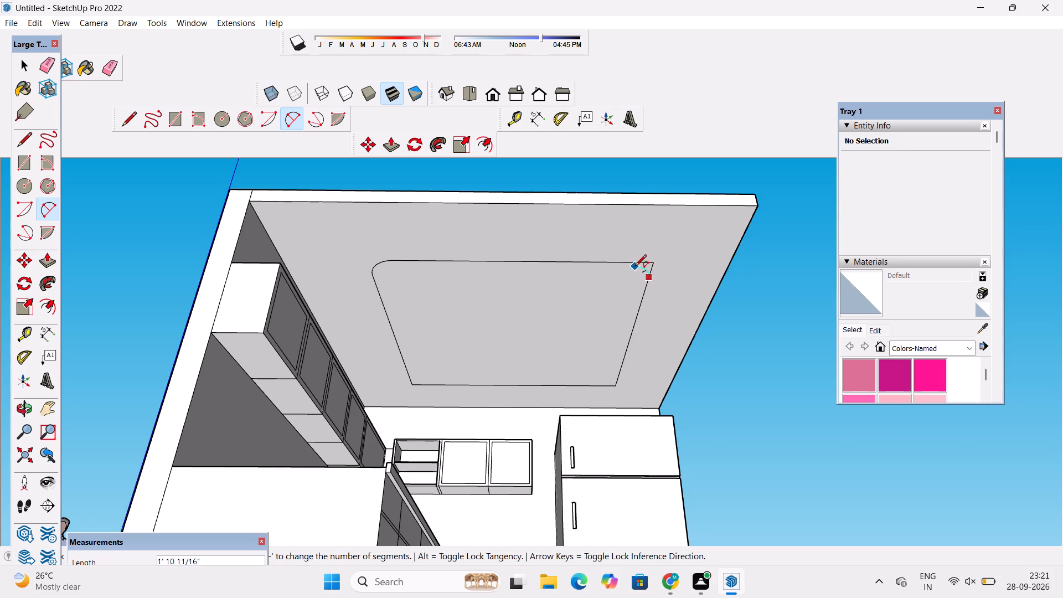
double_click(631, 266)
scroll(618, 255, "down", 8)
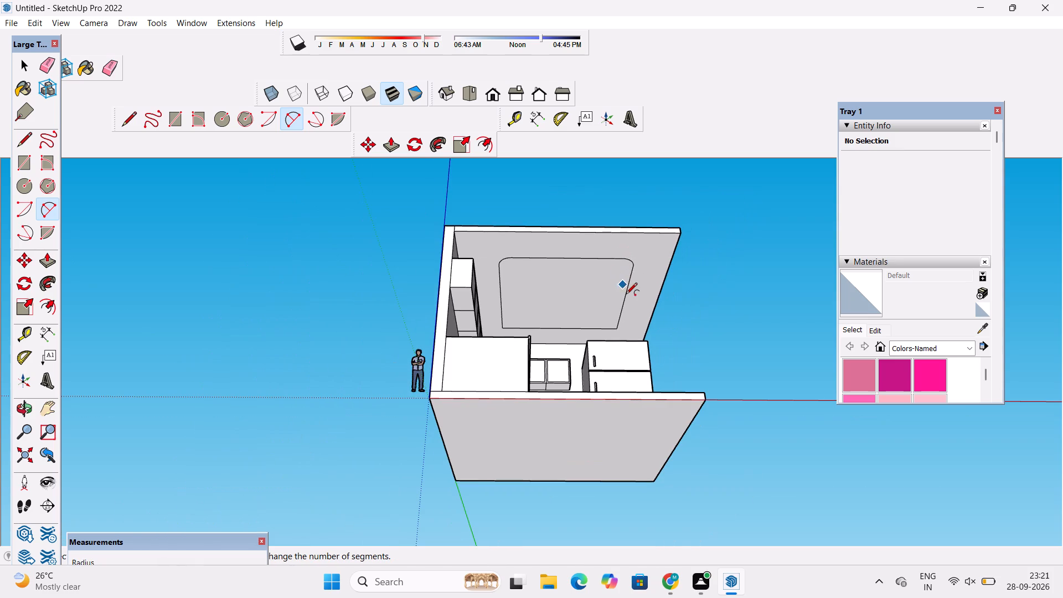
scroll(615, 334, "up", 9)
left_click(624, 301)
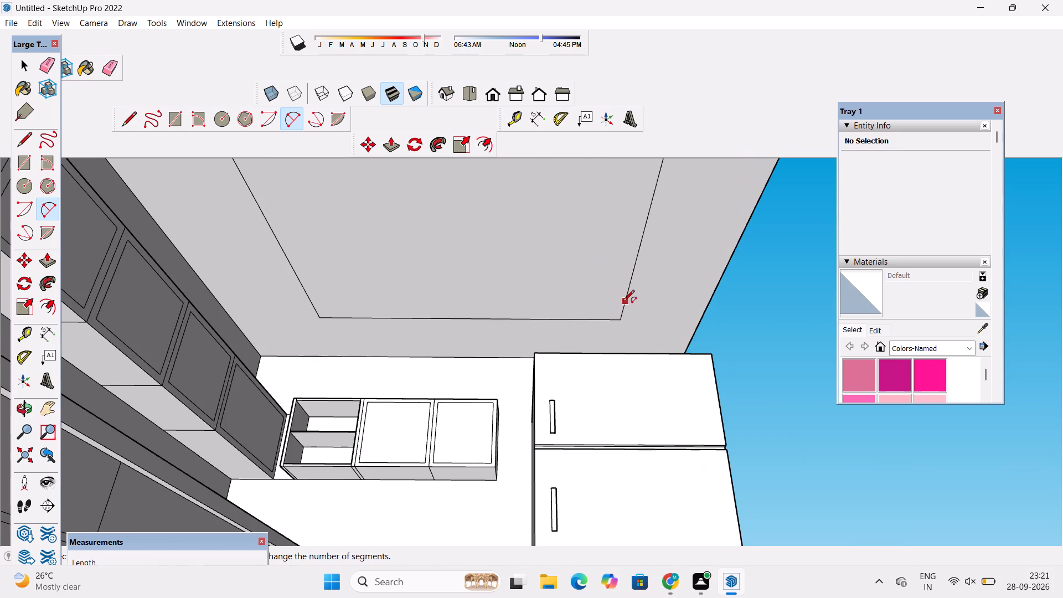
double_click(585, 321)
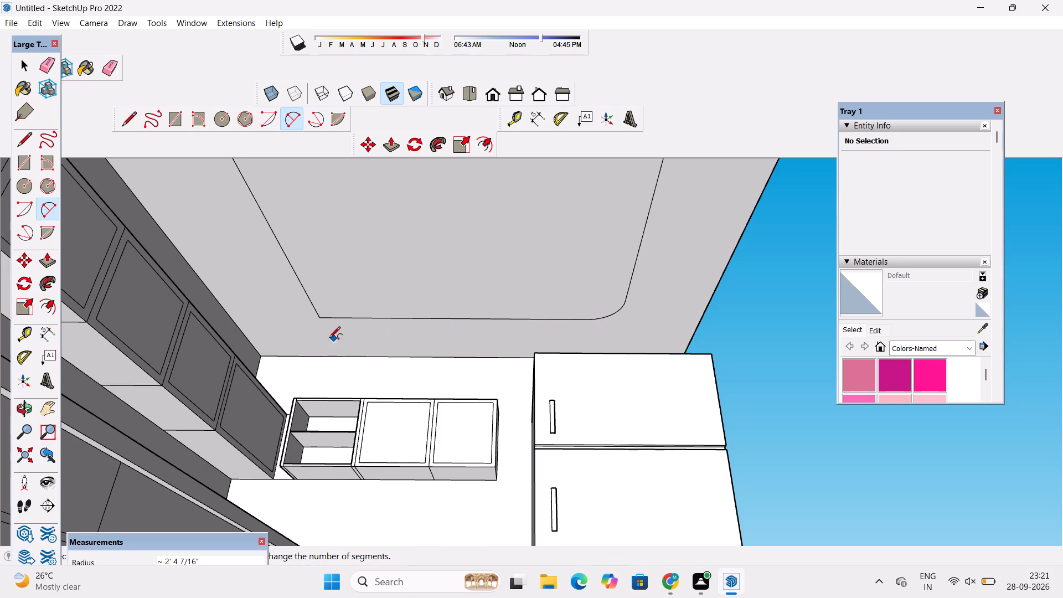
left_click(307, 296)
double_click(362, 321)
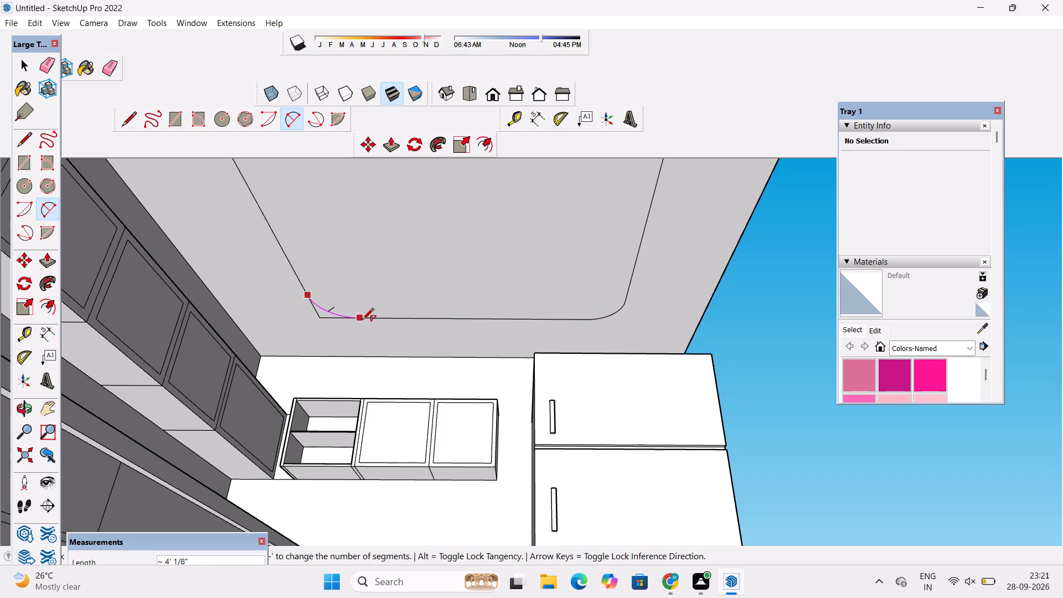
scroll(321, 327, "down", 9)
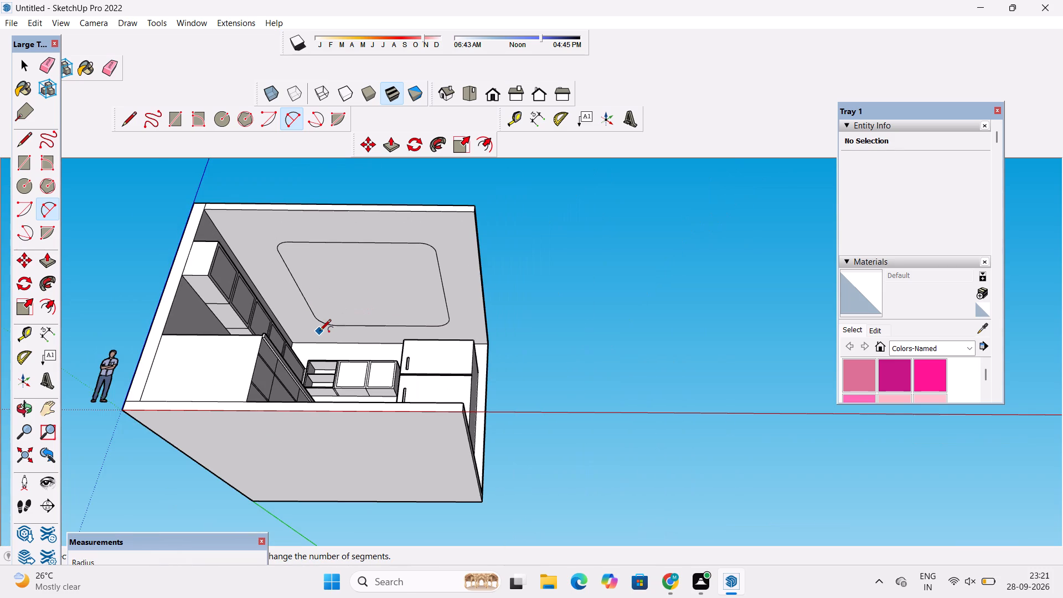
key("space")
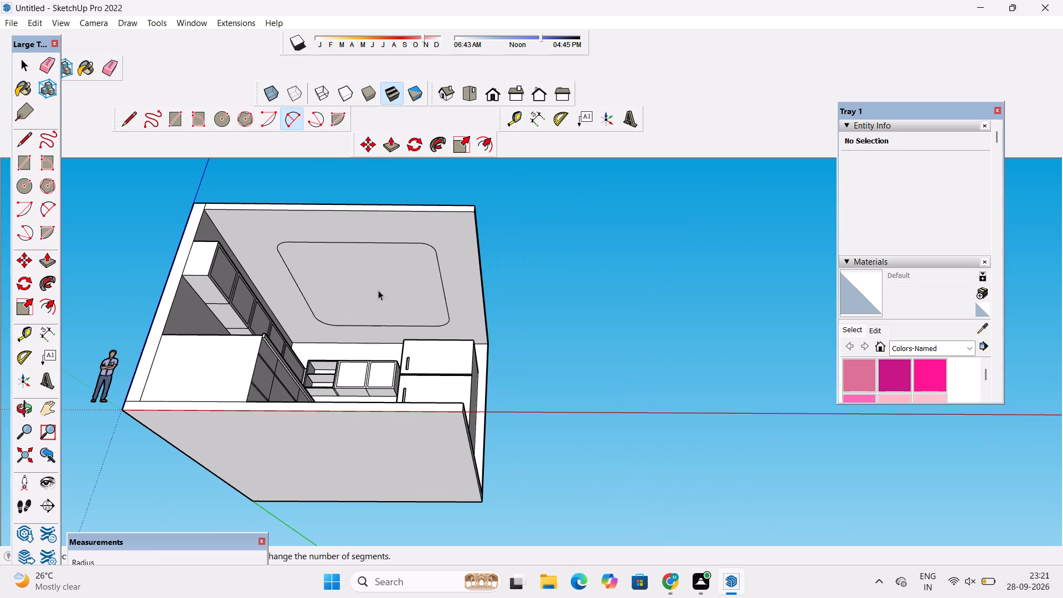
Offset the rounded rectangle on the ceiling inward to form a narrow band around its edge.
type("of")
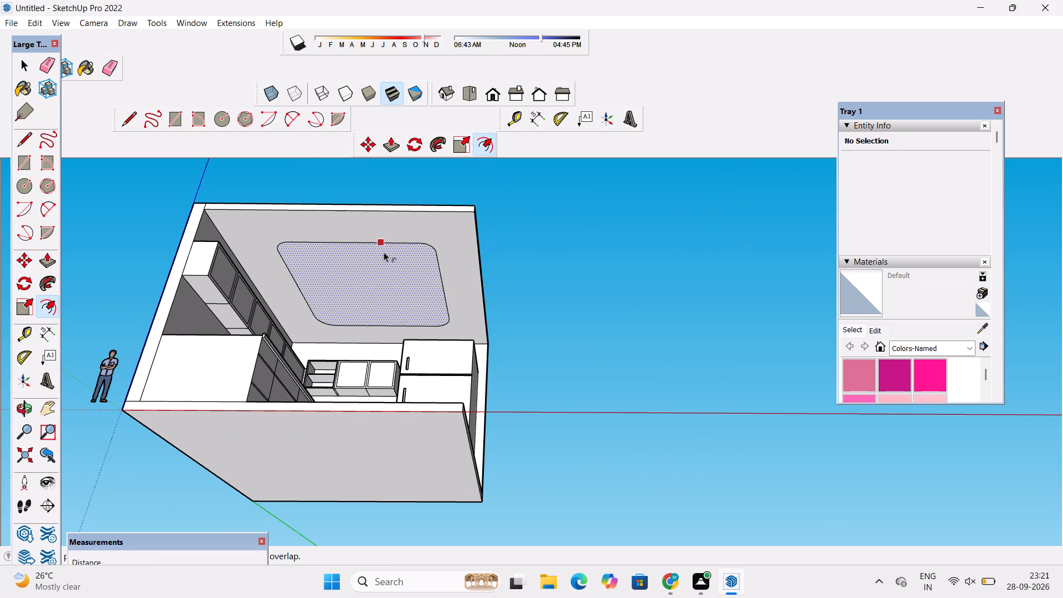
left_click(384, 249)
scroll(384, 255, "up", 3)
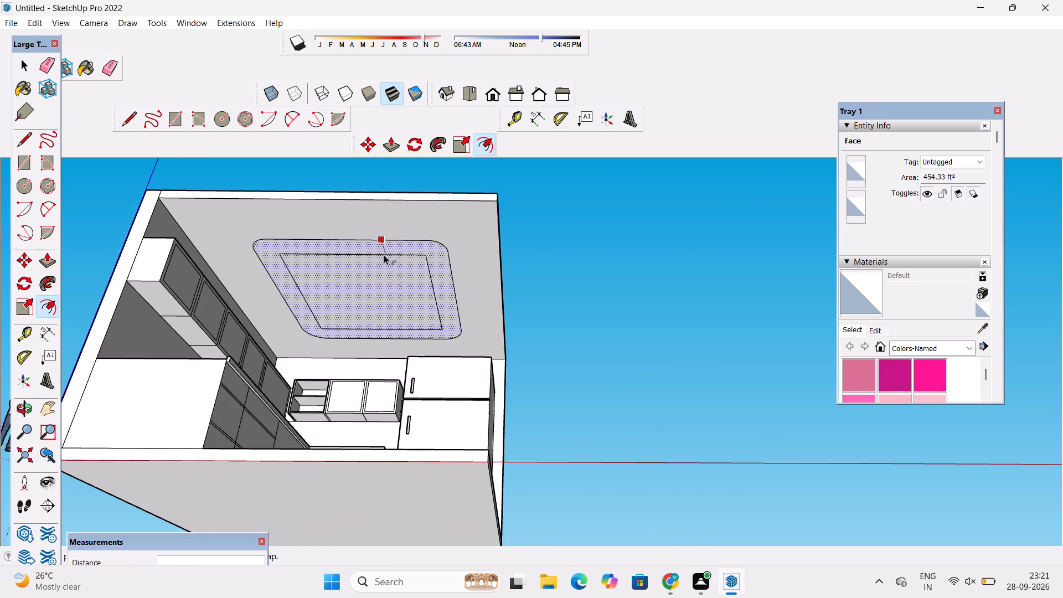
scroll(384, 255, "up", 2)
scroll(384, 255, "down", 1)
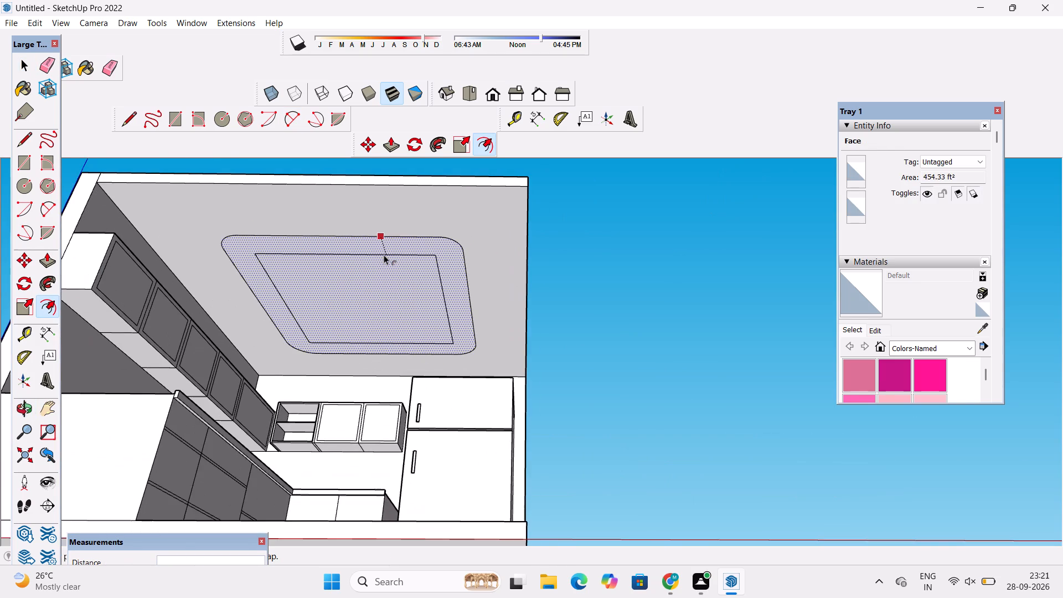
scroll(384, 255, "up", 4)
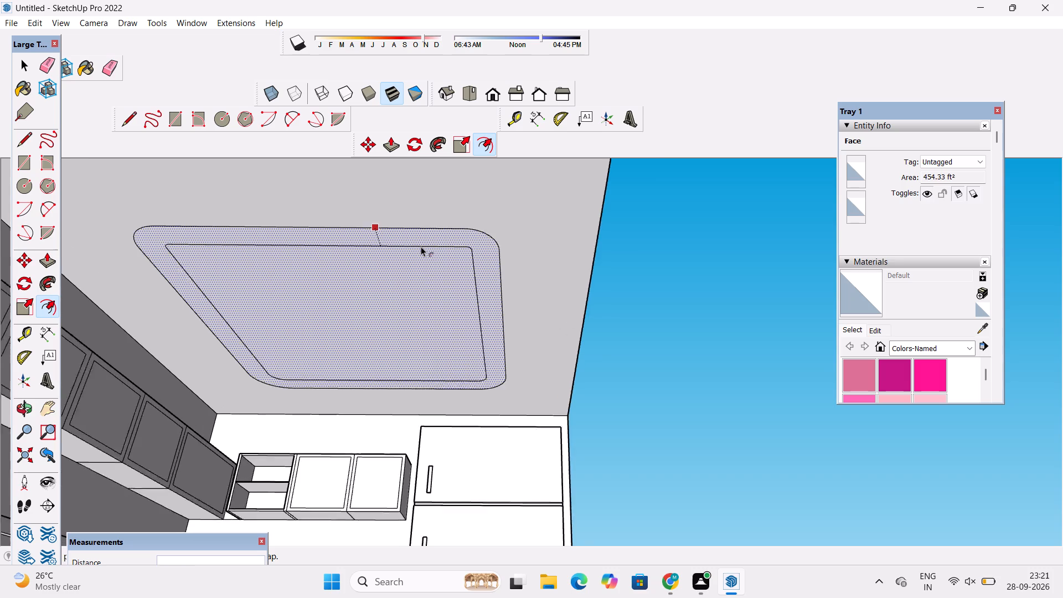
scroll(421, 246, "up", 2)
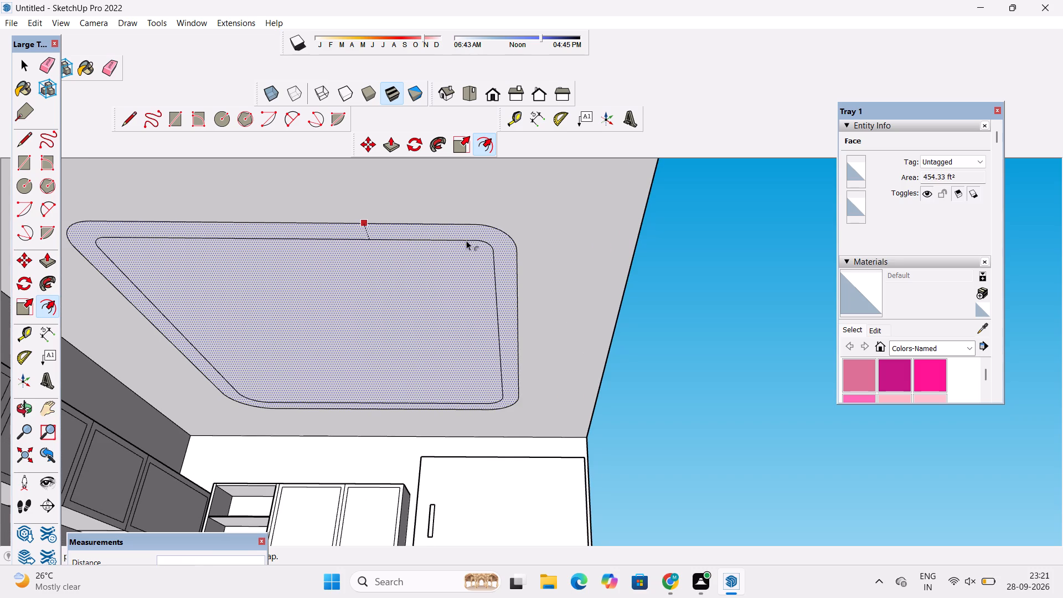
left_click(474, 238)
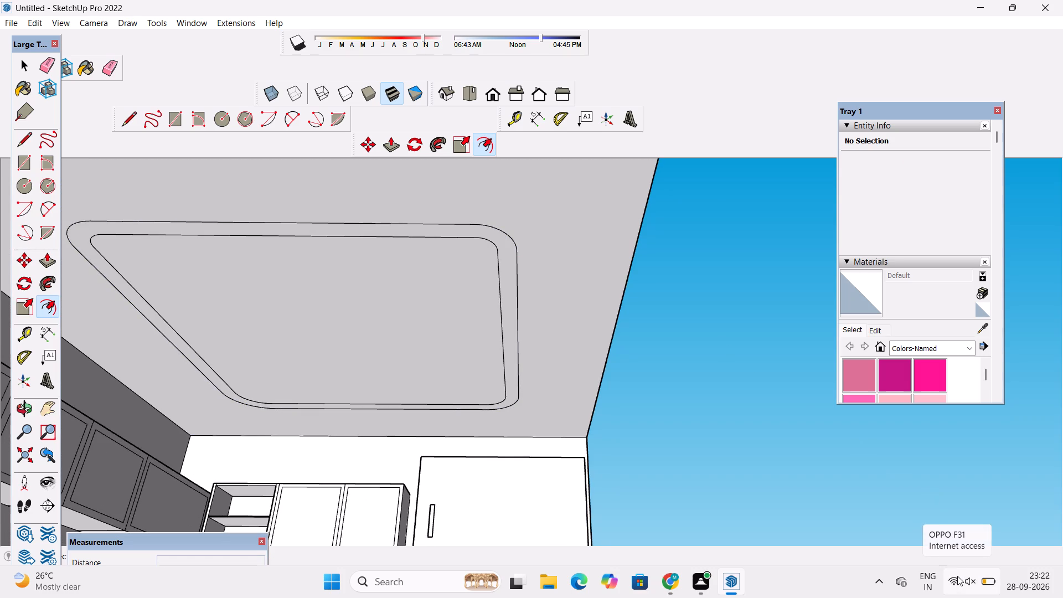
Examine the rounded double outline on the ceiling's underside from several angles and distances.
scroll(910, 503, "up", 1)
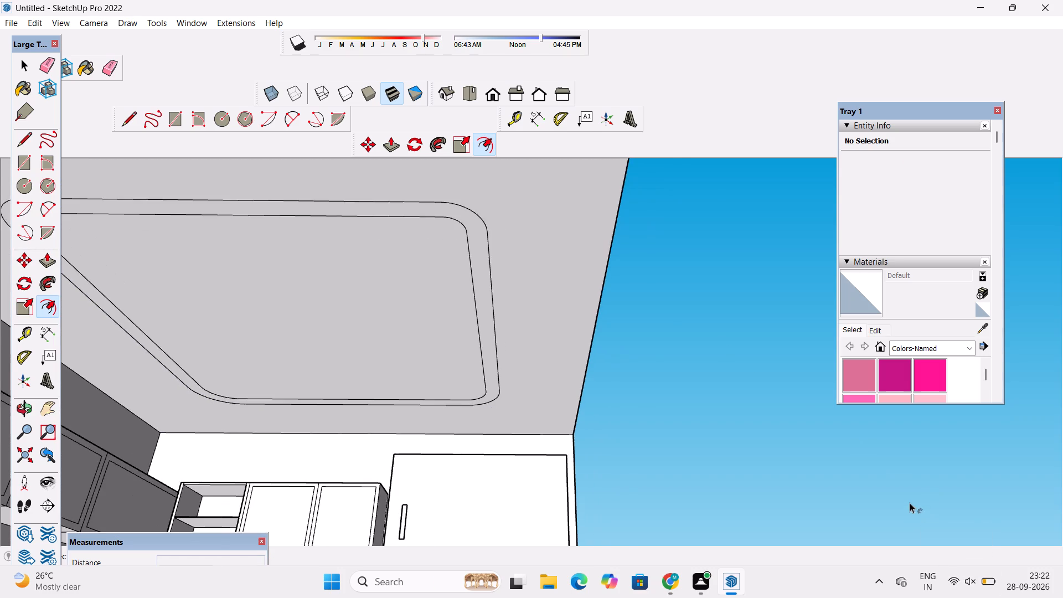
scroll(910, 503, "down", 4)
scroll(910, 503, "up", 1)
scroll(910, 503, "down", 2)
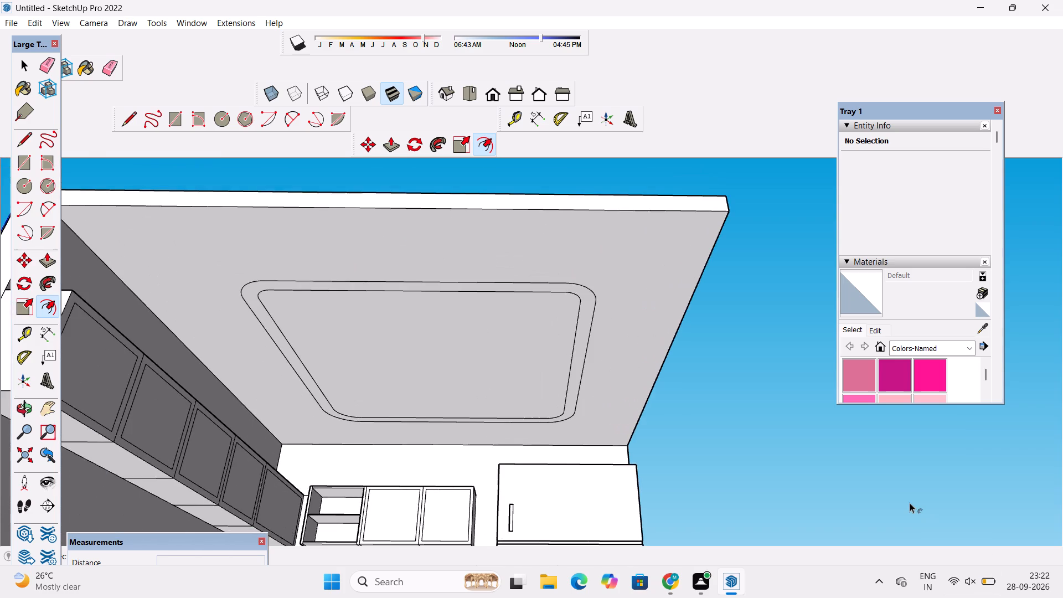
scroll(910, 503, "up", 3)
scroll(910, 503, "down", 3)
scroll(910, 503, "up", 2)
scroll(910, 503, "down", 4)
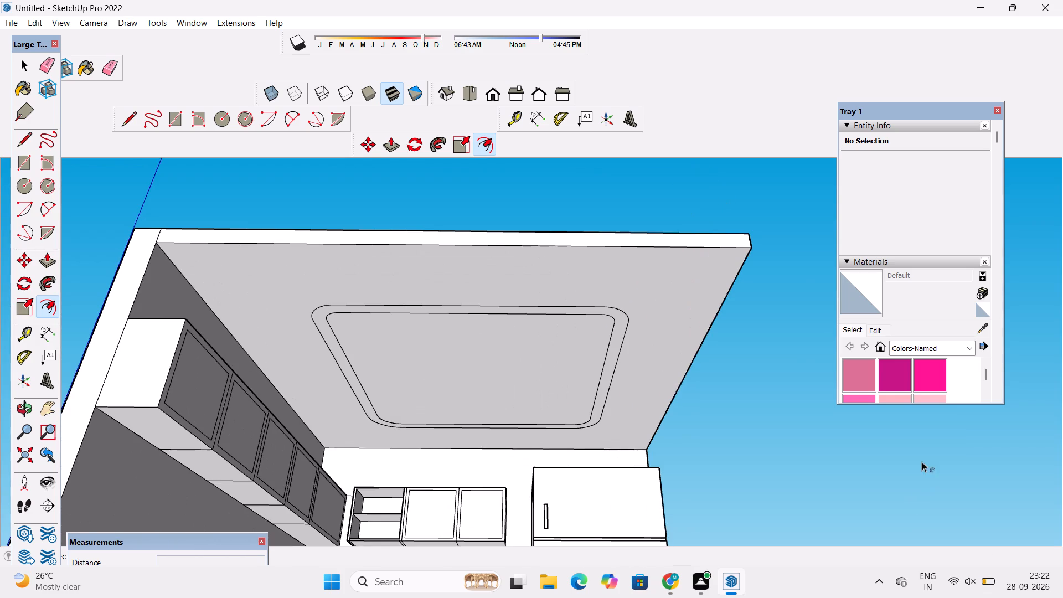
key("o")
left_click_drag(680, 508, 669, 461)
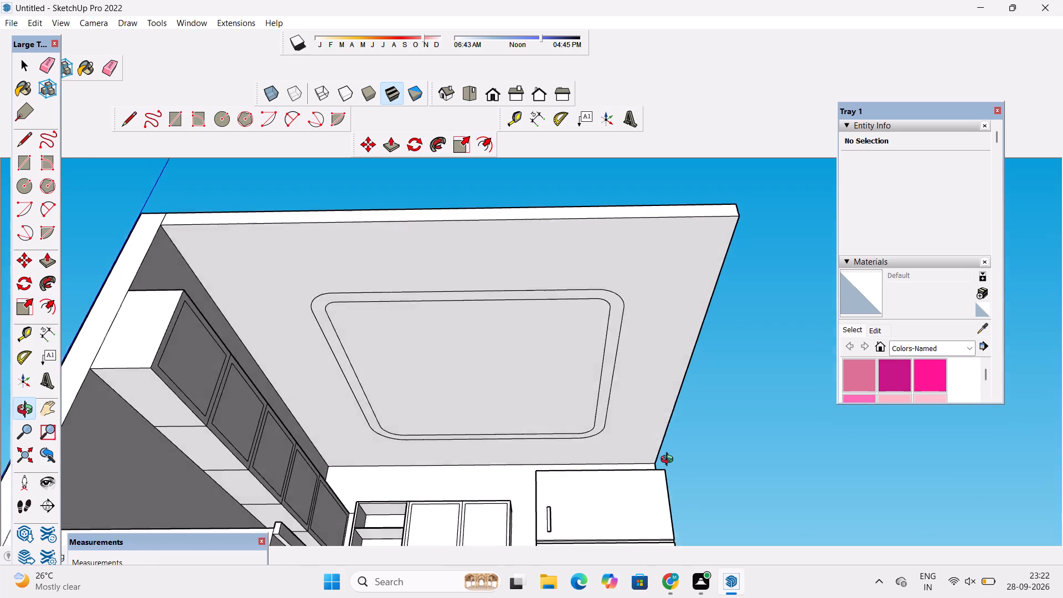
left_click_drag(669, 461, 669, 456)
scroll(615, 388, "down", 5)
left_click_drag(576, 409, 574, 348)
left_click_drag(559, 368, 536, 312, "shift")
scroll(536, 305, "down", 4)
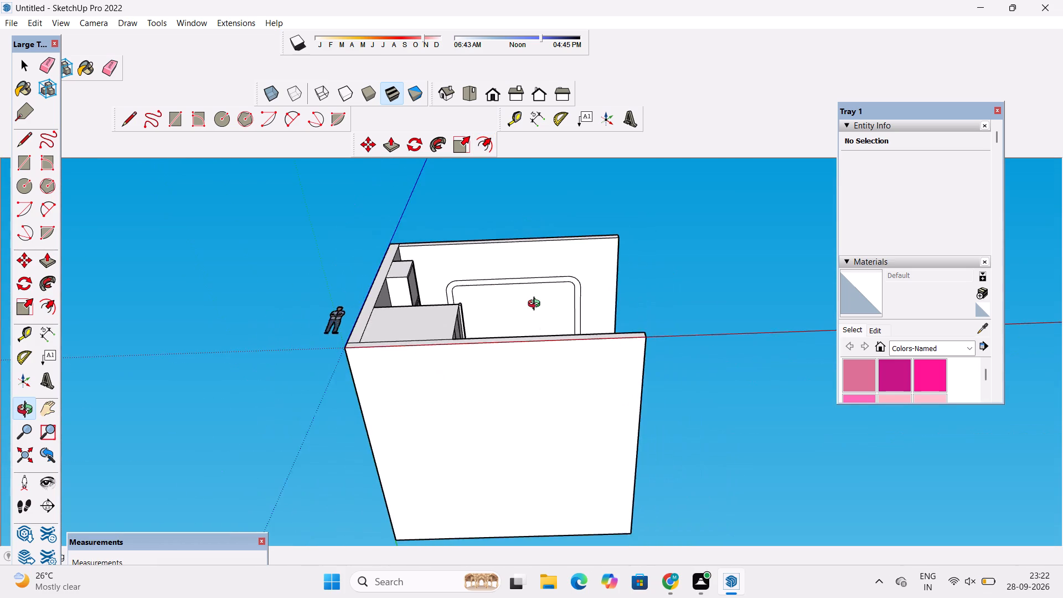
left_click_drag(538, 306, 578, 448)
scroll(566, 337, "up", 5)
left_click_drag(562, 284, 486, 259)
left_click_drag(471, 302, 492, 369, "shift")
left_click_drag(491, 372, 506, 316)
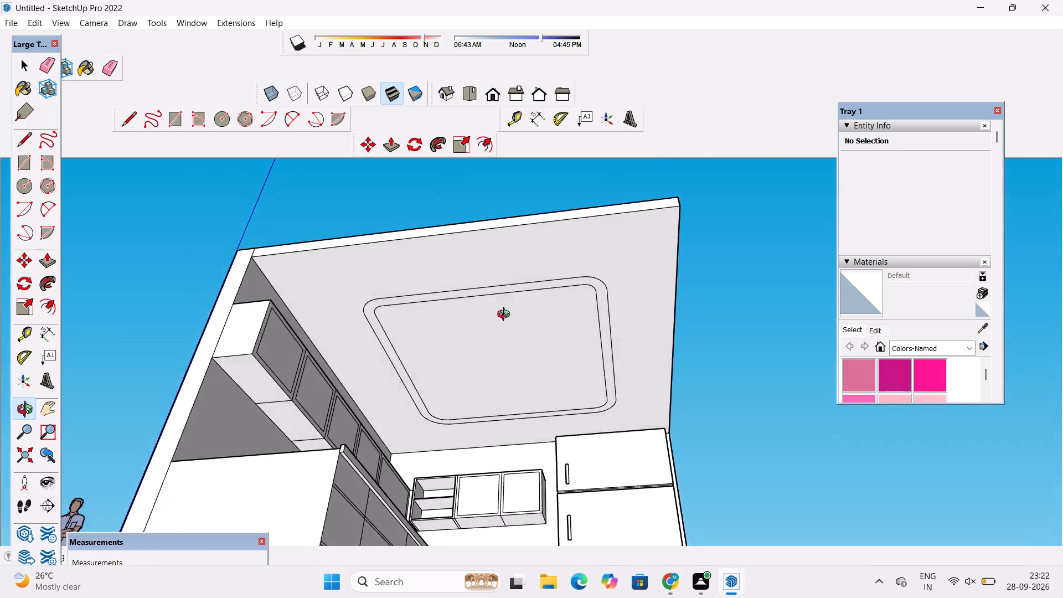
left_click_drag(506, 316, 507, 315)
left_click_drag(488, 356, 505, 318)
left_click_drag(505, 318, 513, 326, "shift")
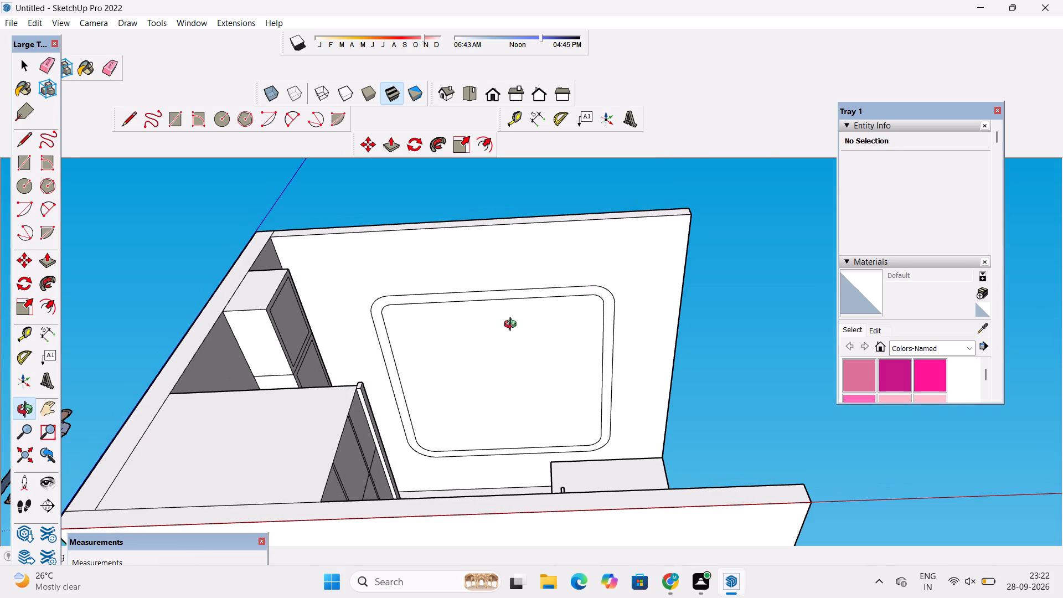
left_click_drag(513, 326, 515, 346)
left_click_drag(516, 349, 524, 408)
scroll(503, 336, "up", 3)
left_click_drag(503, 337, 485, 405, "shift")
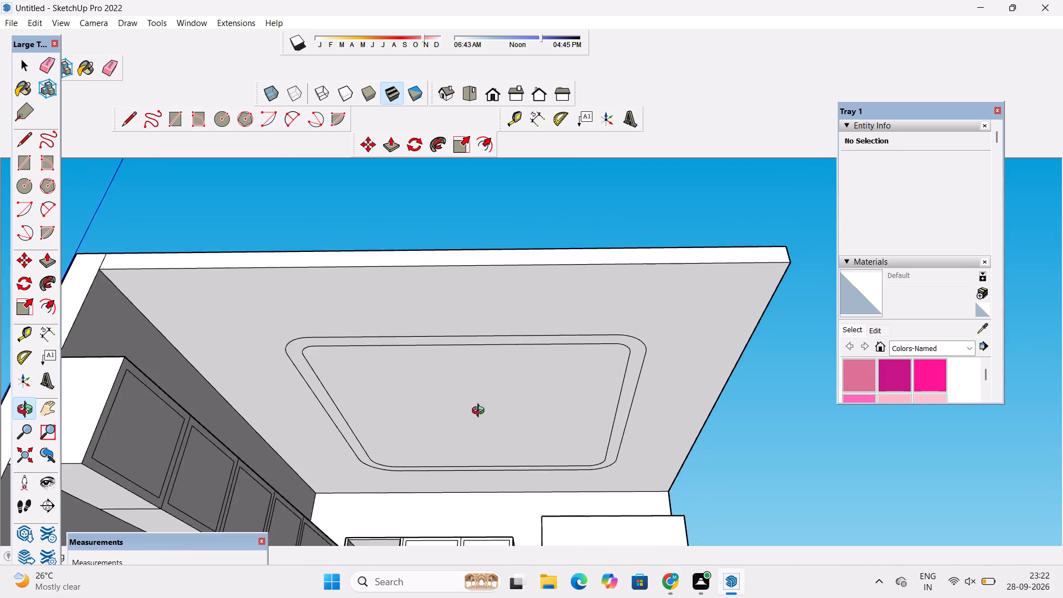
left_click_drag(481, 412, 481, 344)
left_click_drag(486, 367, 472, 306, "shift")
Recess the rounded band on the ceiling's underside by 4" with Push/Pull.
scroll(469, 296, "down", 3)
left_click_drag(482, 326, 491, 356)
left_click_drag(505, 310, 510, 338)
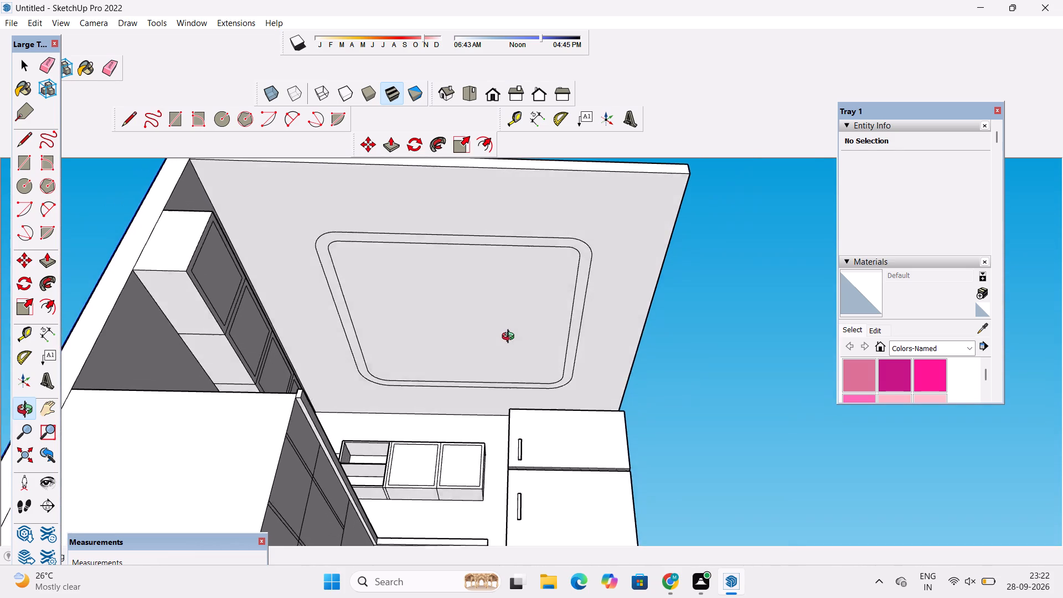
left_click_drag(510, 338, 511, 342)
double_click(511, 342)
key("p")
scroll(527, 282, "up", 2)
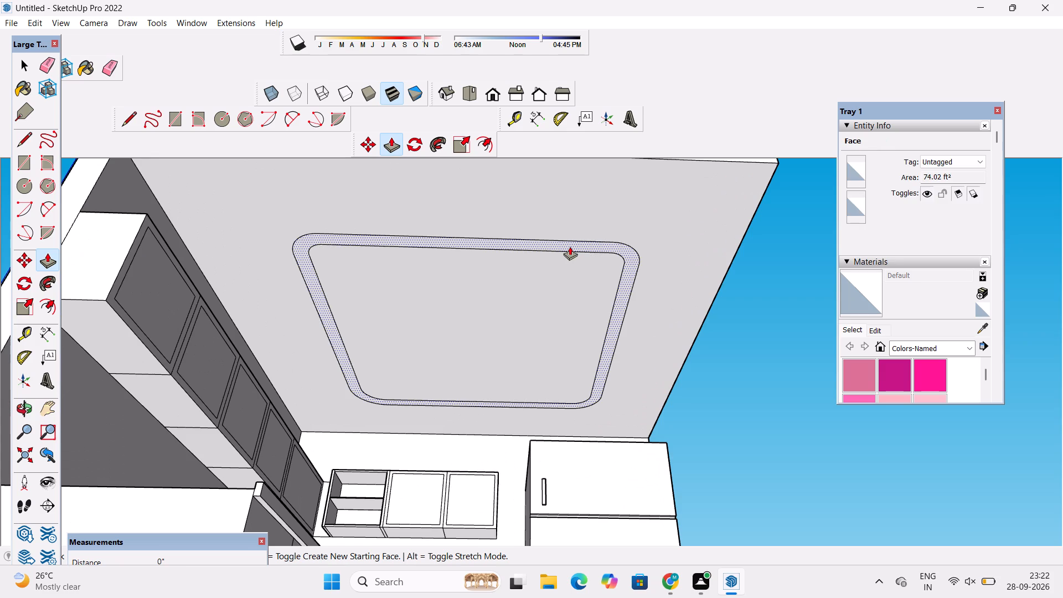
left_click(570, 246)
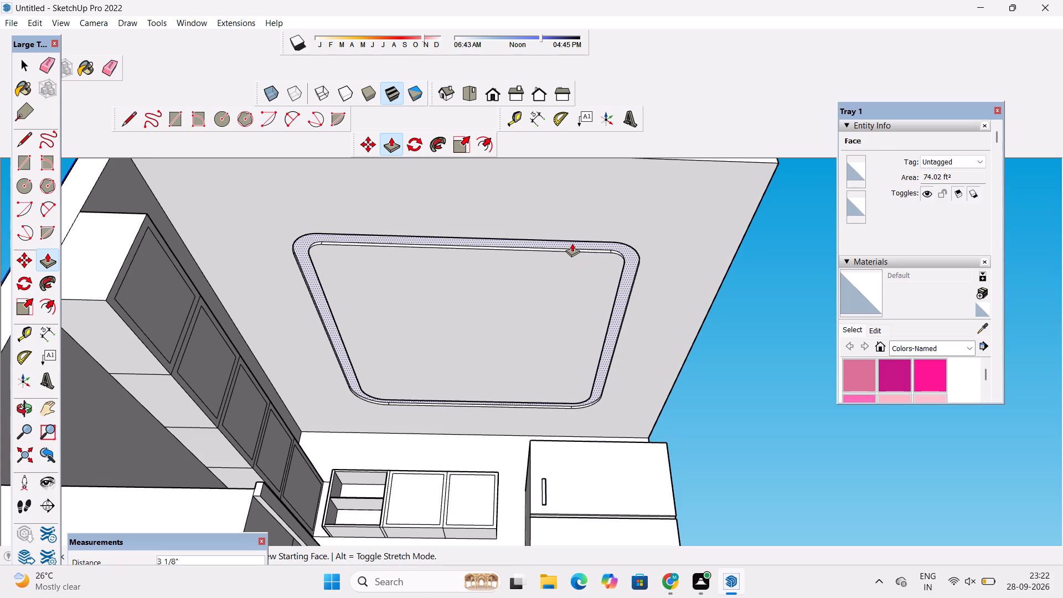
scroll(572, 243, "up", 2)
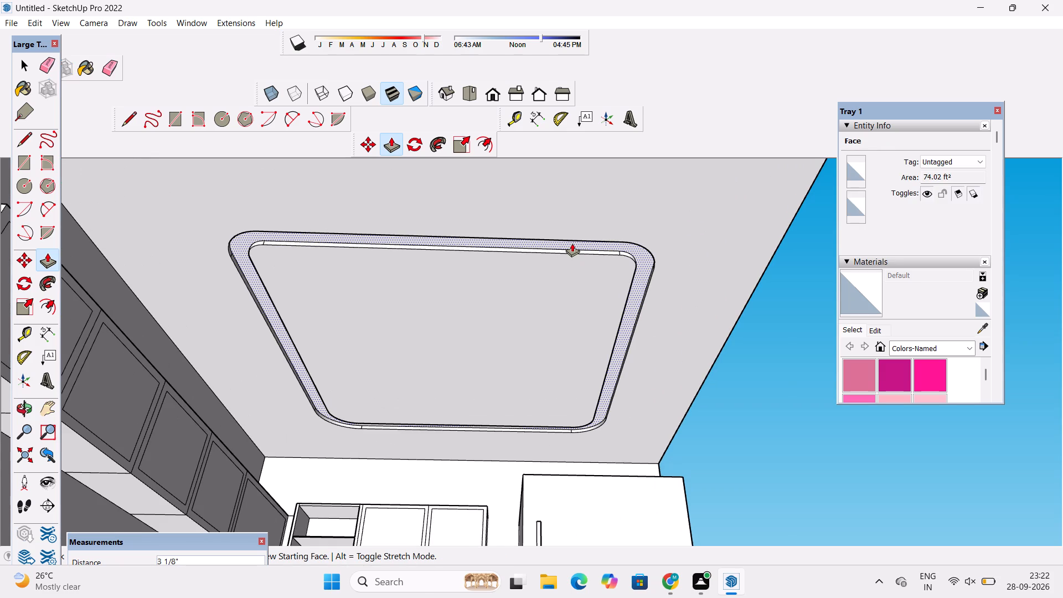
type("4\"")
key("Return")
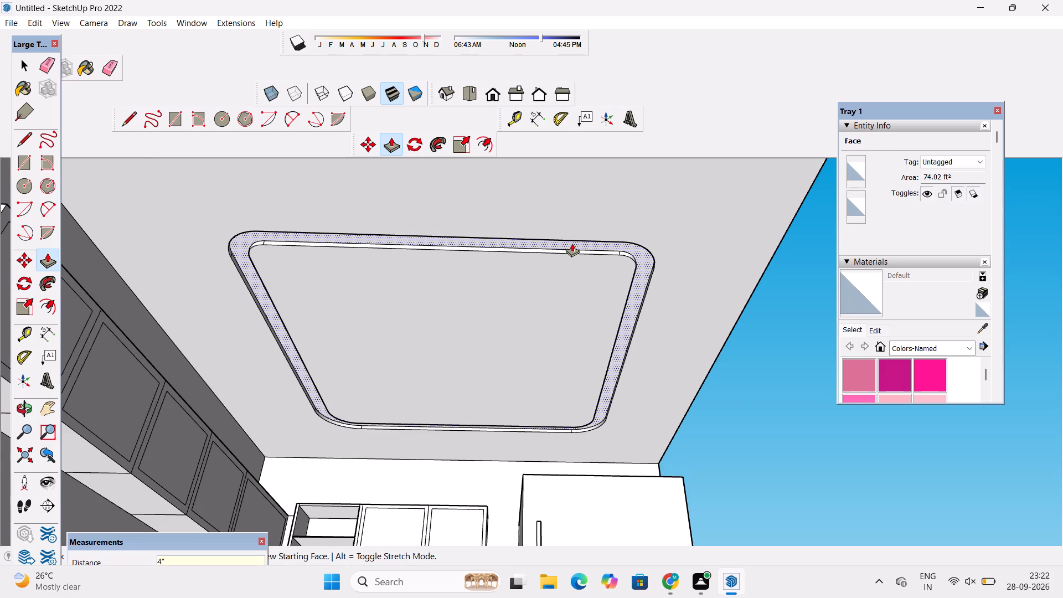
Examine the recessed ceiling band and the kitchen below it from several angles and distances.
key("o")
scroll(572, 243, "down", 6)
left_click_drag(658, 233, 619, 359)
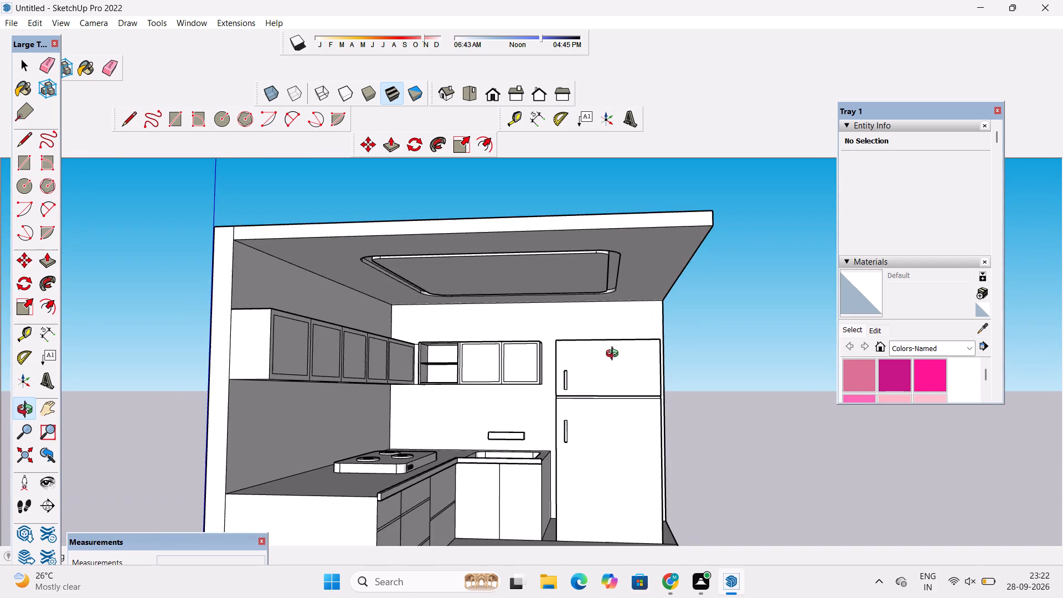
scroll(572, 315, "down", 2)
scroll(549, 310, "up", 2)
left_click_drag(605, 295, 482, 290)
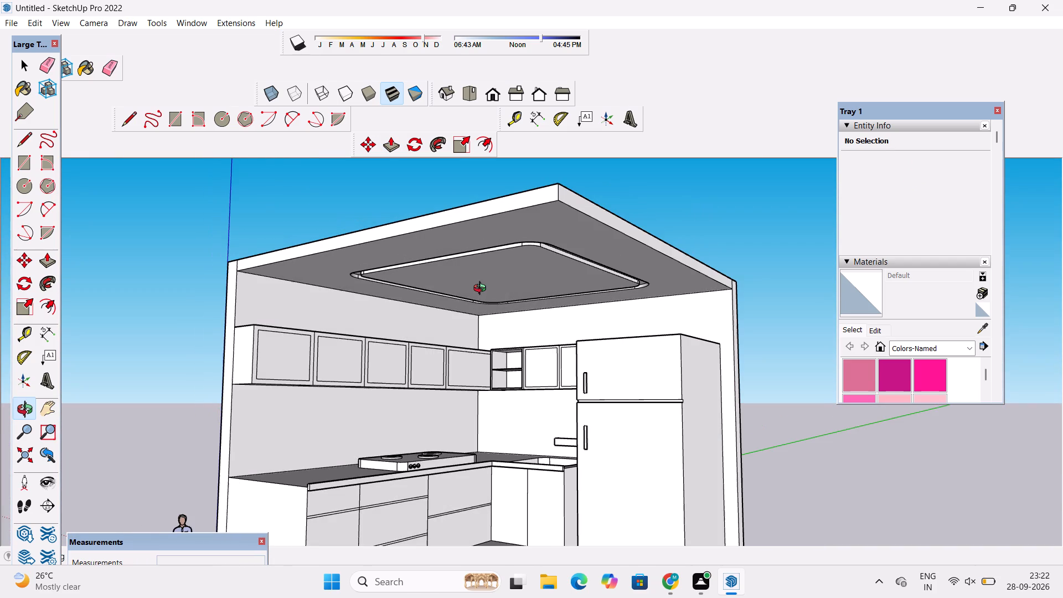
left_click_drag(590, 265, 465, 240)
left_click_drag(446, 255, 622, 303)
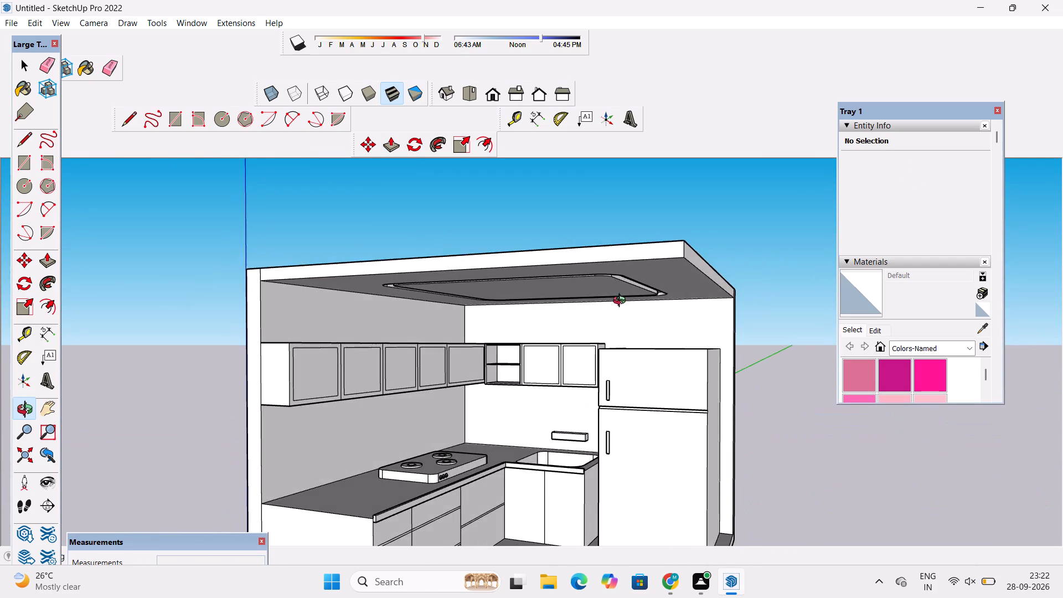
left_click_drag(620, 298, 557, 328, "shift")
left_click_drag(479, 312, 592, 253)
left_click_drag(618, 288, 584, 212)
left_click_drag(590, 235, 527, 254, "shift")
left_click_drag(504, 260, 546, 247)
scroll(560, 256, "down", 7)
left_click_drag(558, 297, 508, 323)
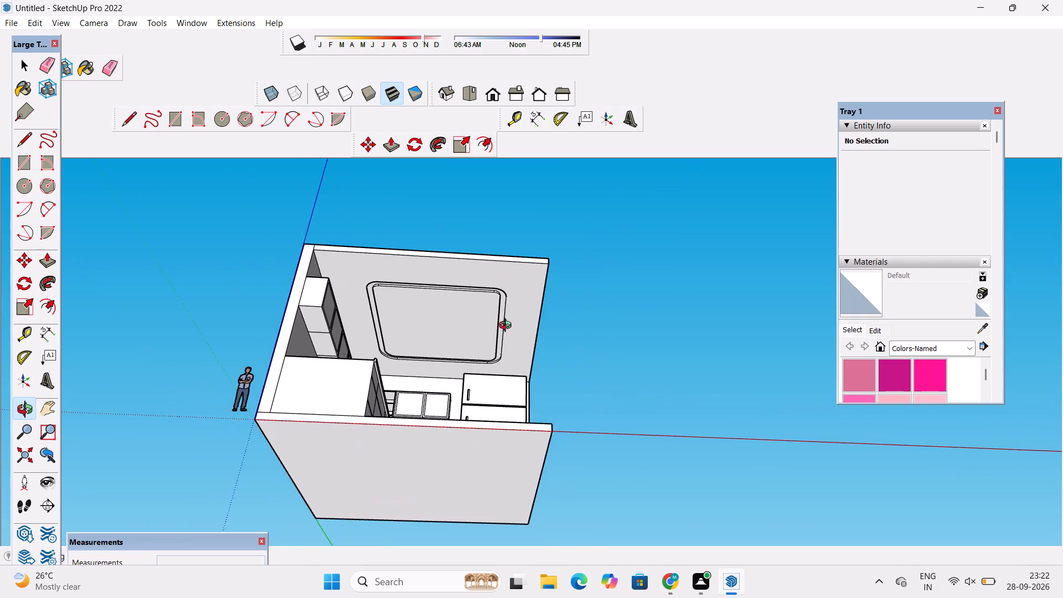
left_click_drag(508, 319, 500, 292)
left_click_drag(500, 292, 485, 322)
Draw a circle of 6" radius on the ceiling's underside, between the recessed band and the open side edge, near the front.
key("c")
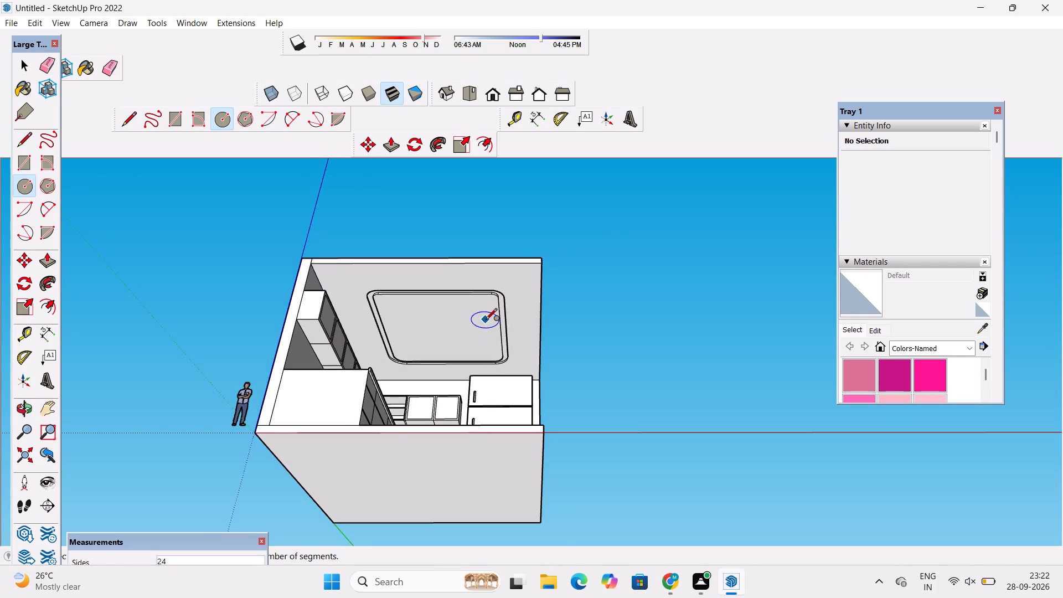
scroll(486, 321, "up", 4)
scroll(524, 284, "up", 7)
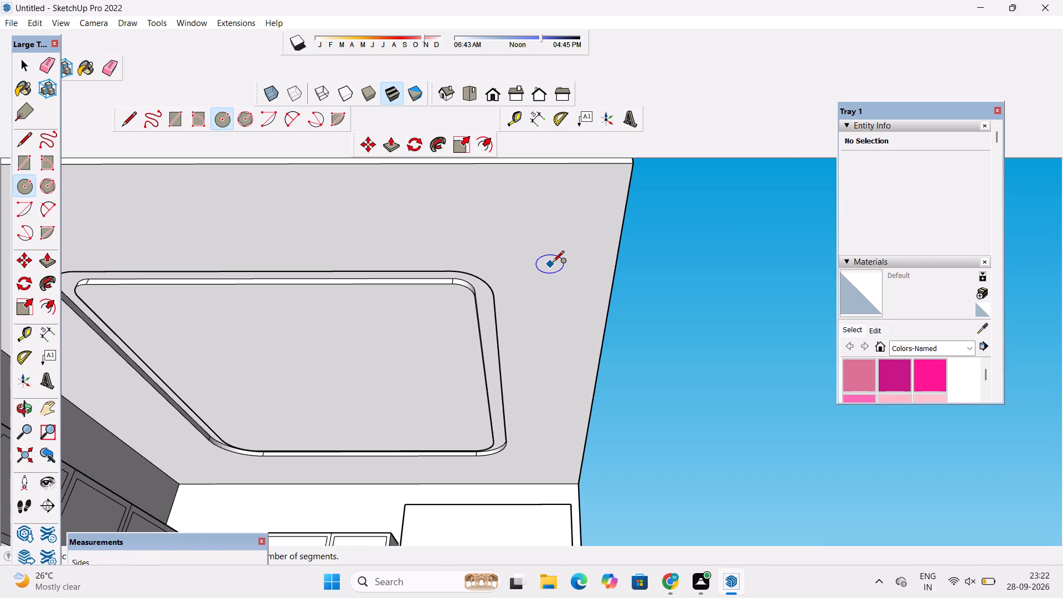
left_click(554, 261)
scroll(571, 239, "up", 4)
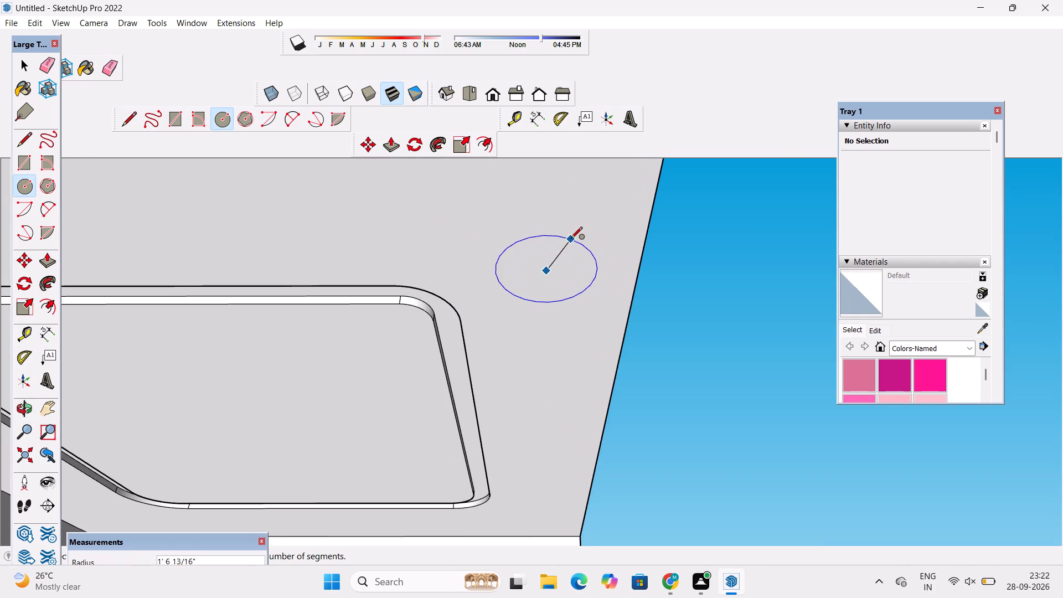
type("6\"")
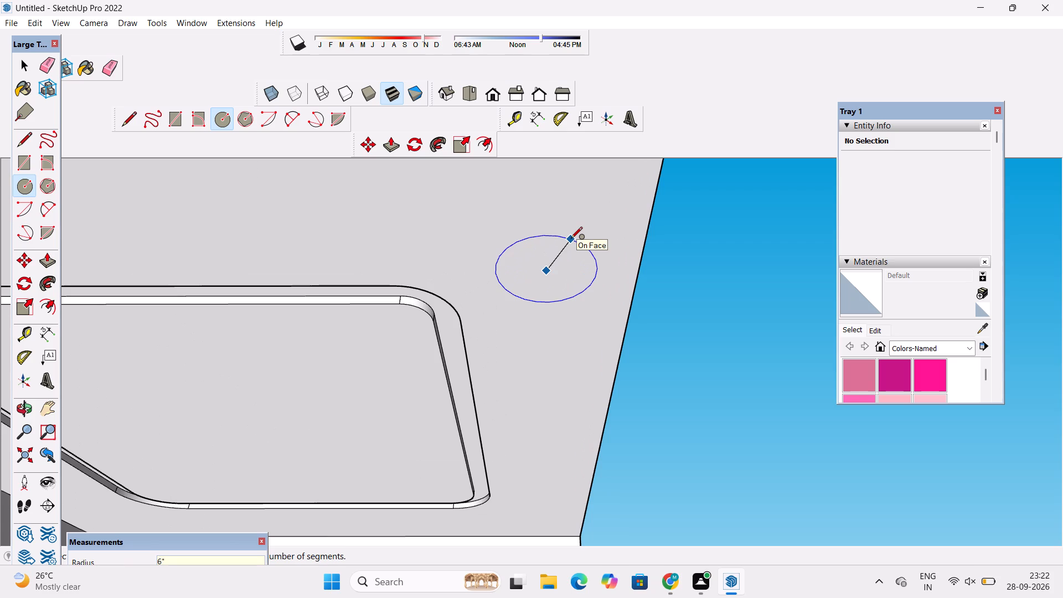
key("Return")
key("space")
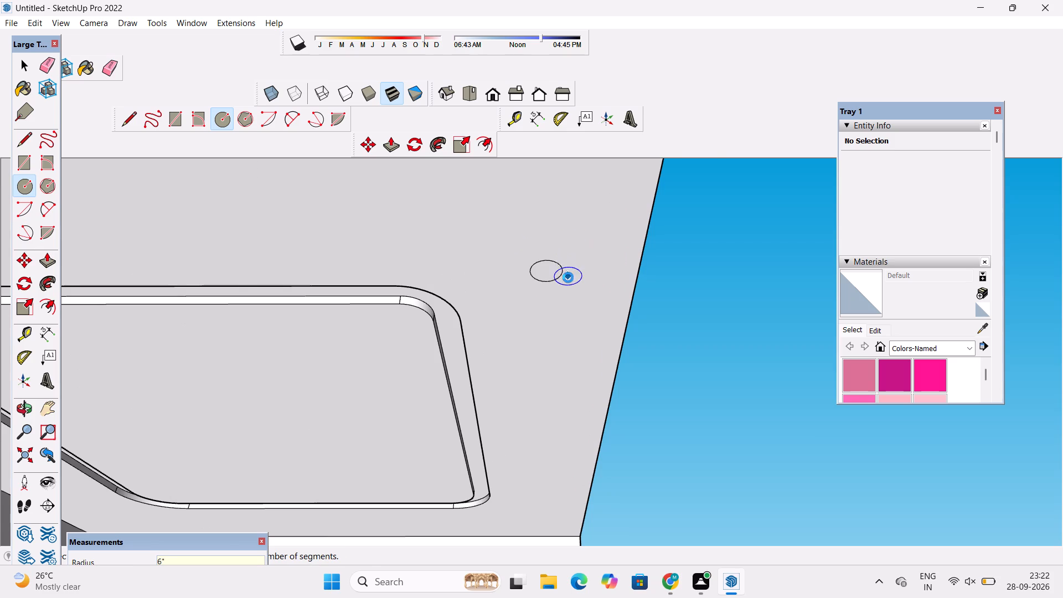
Set the ceiling circle's segments to 60.
scroll(568, 277, "up", 14)
left_click(549, 243)
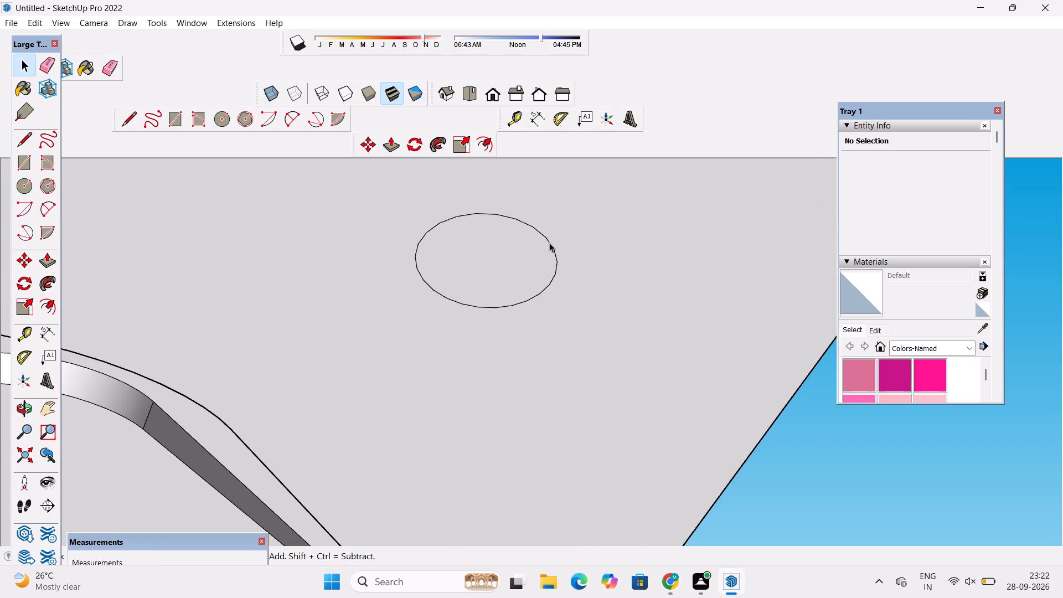
left_click(939, 188)
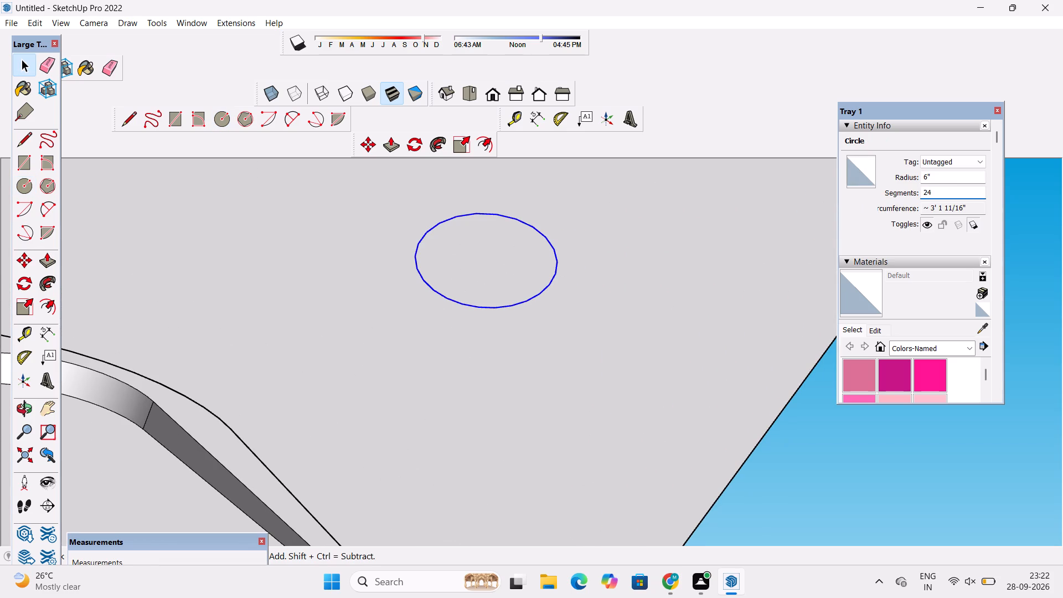
key("BackSpace")
key("BackSpace")
key("BackSpace")
key("BackSpace")
key("BackSpace")
key("BackSpace")
key("BackSpace")
key("BackSpace")
key("BackSpace")
key("BackSpace")
type("60")
key("Return")
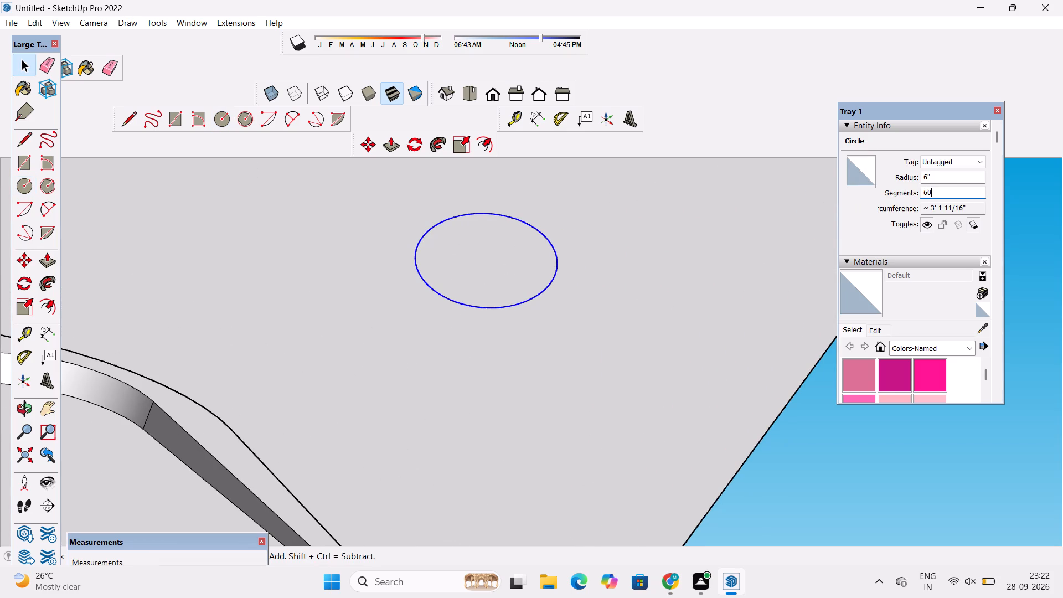
Copy the circle with its face toward the back wall, placing it beside the middle of the band's open side.
scroll(618, 259, "down", 15)
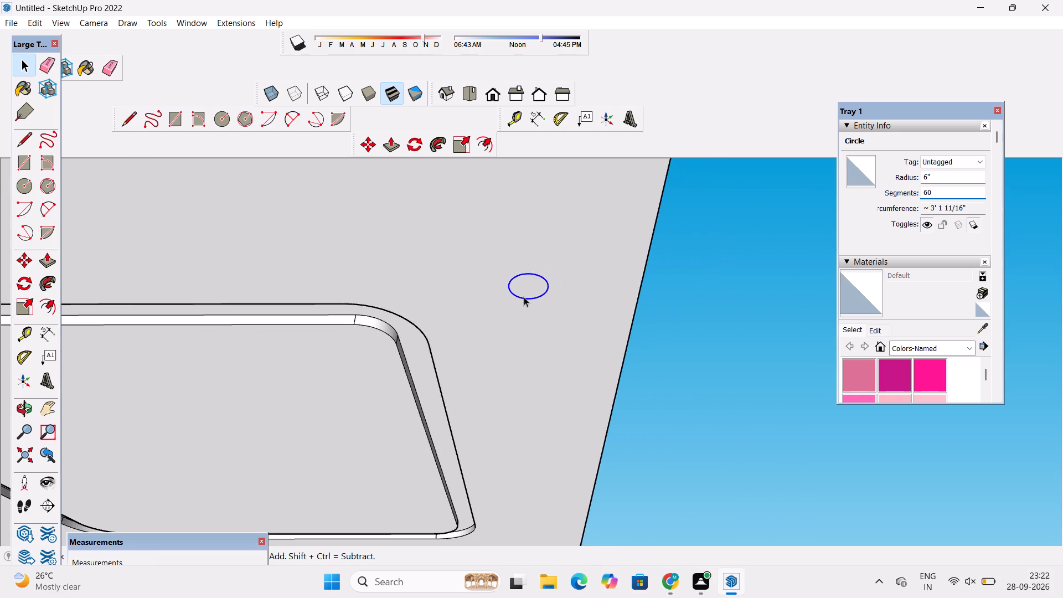
scroll(524, 297, "down", 8)
key("m")
scroll(521, 298, "down", 4)
scroll(524, 298, "up", 10)
left_click(688, 301)
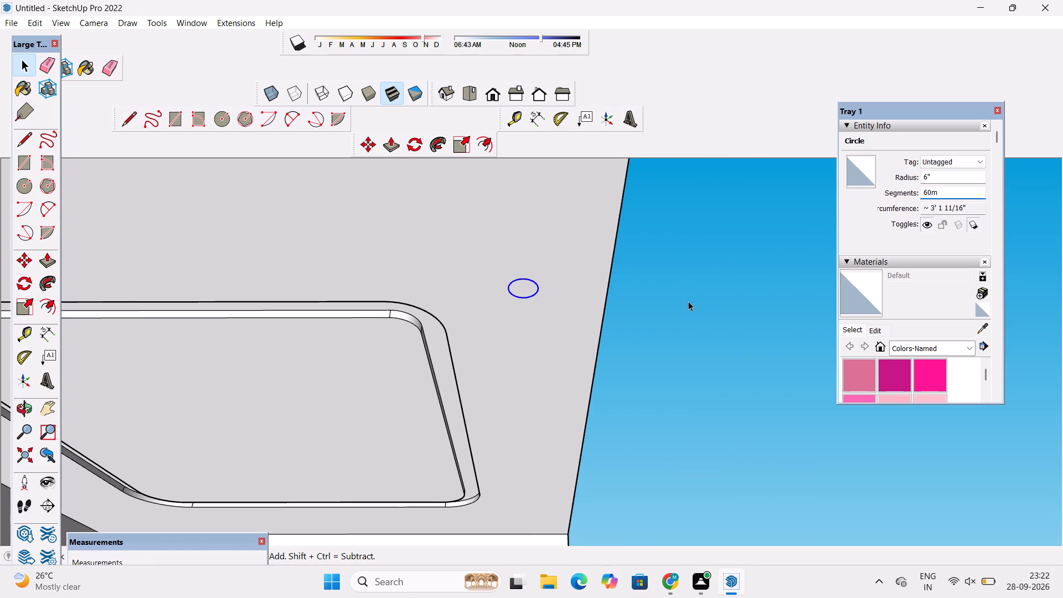
double_click(531, 286)
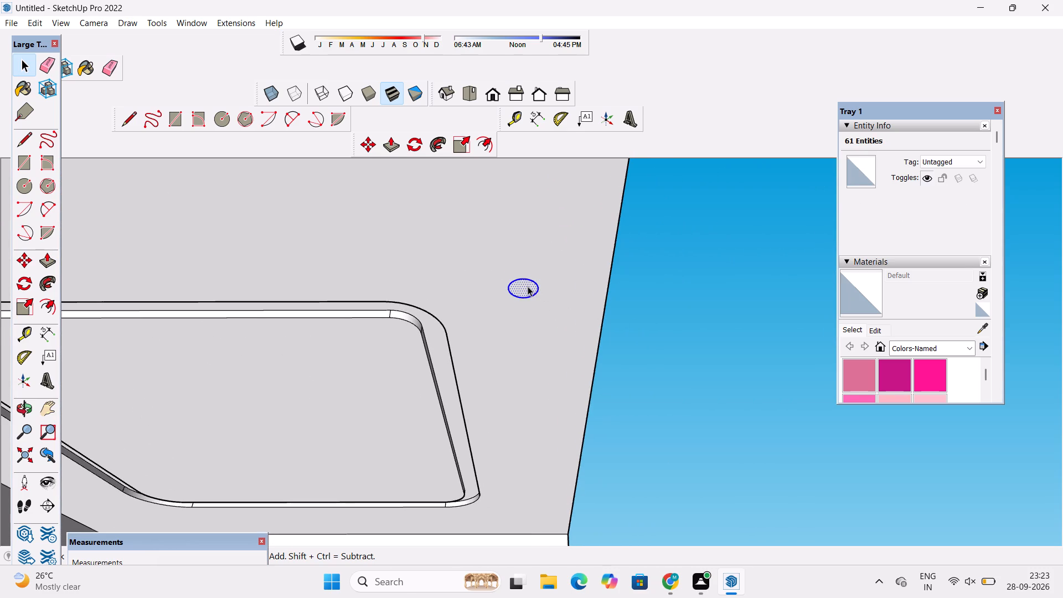
key("m")
scroll(503, 317, "up", 3)
left_click(531, 293)
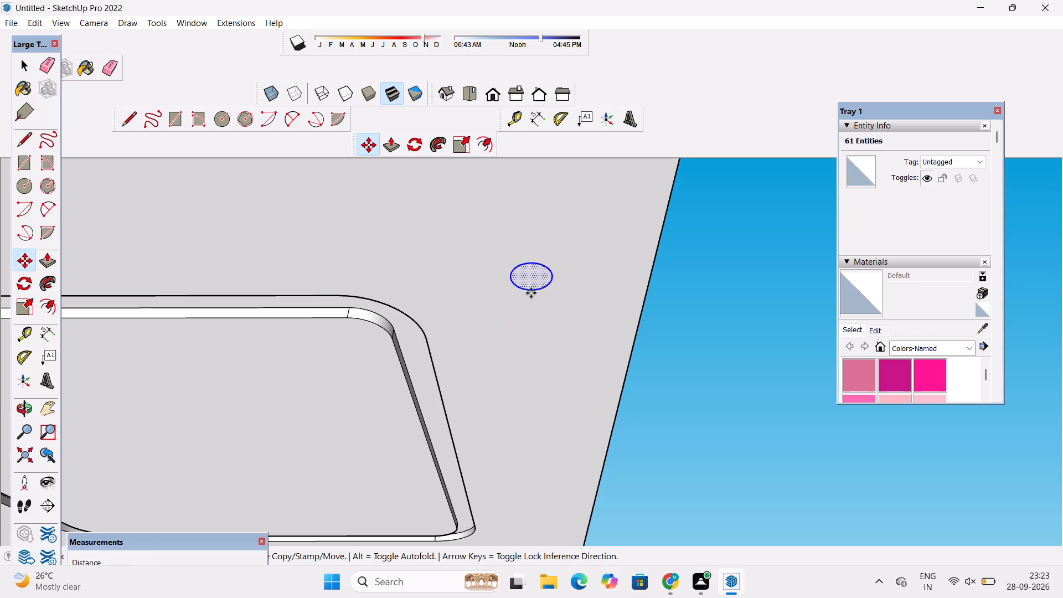
scroll(532, 293, "down", 9)
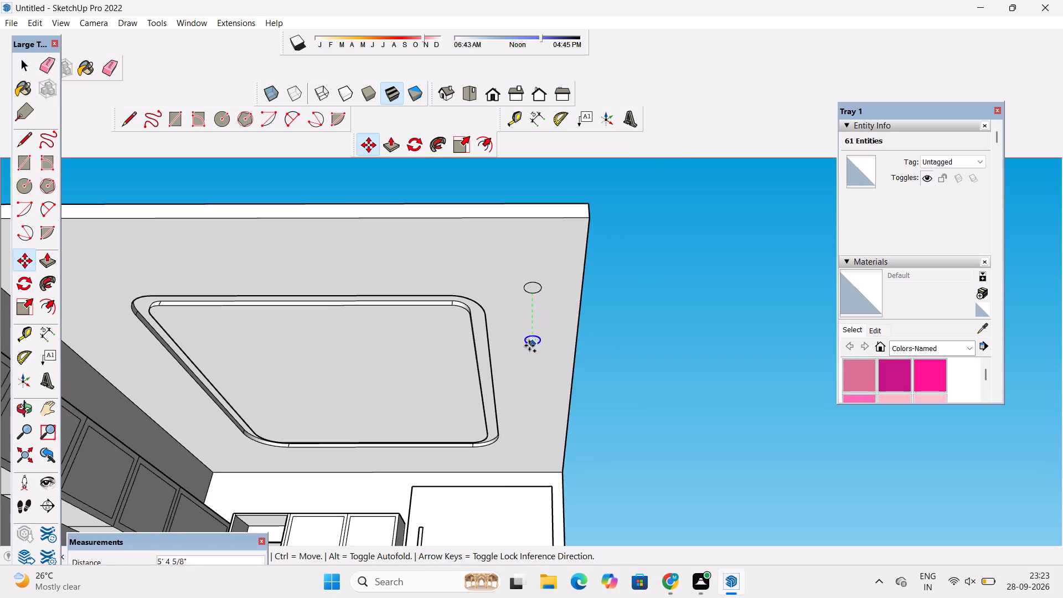
left_click(530, 362)
Copy the middle circle farther toward the back wall to make a row of three along the ceiling's open side.
scroll(531, 363, "up", 8)
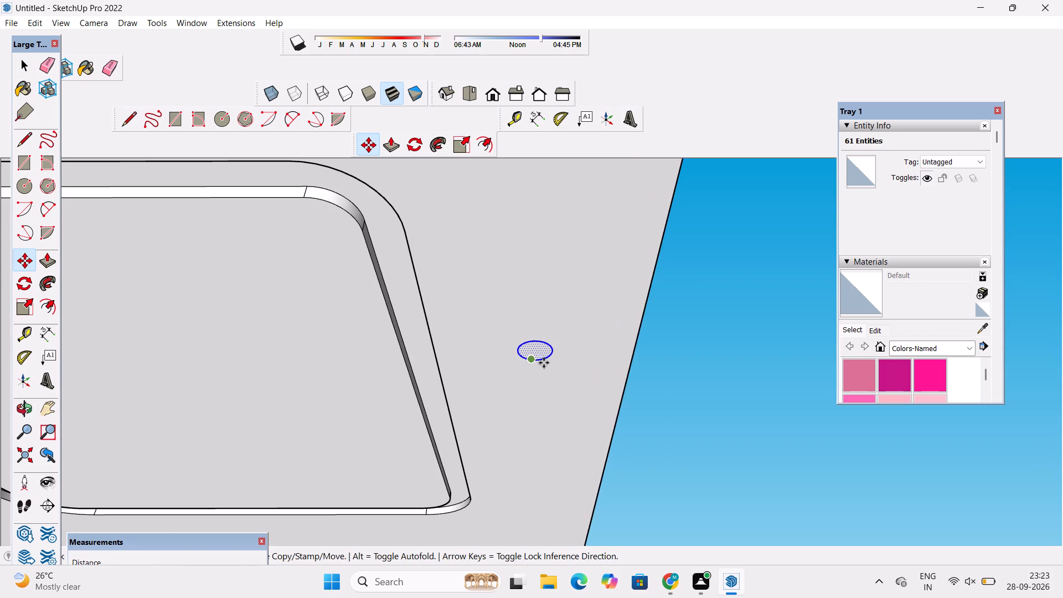
left_click(531, 363)
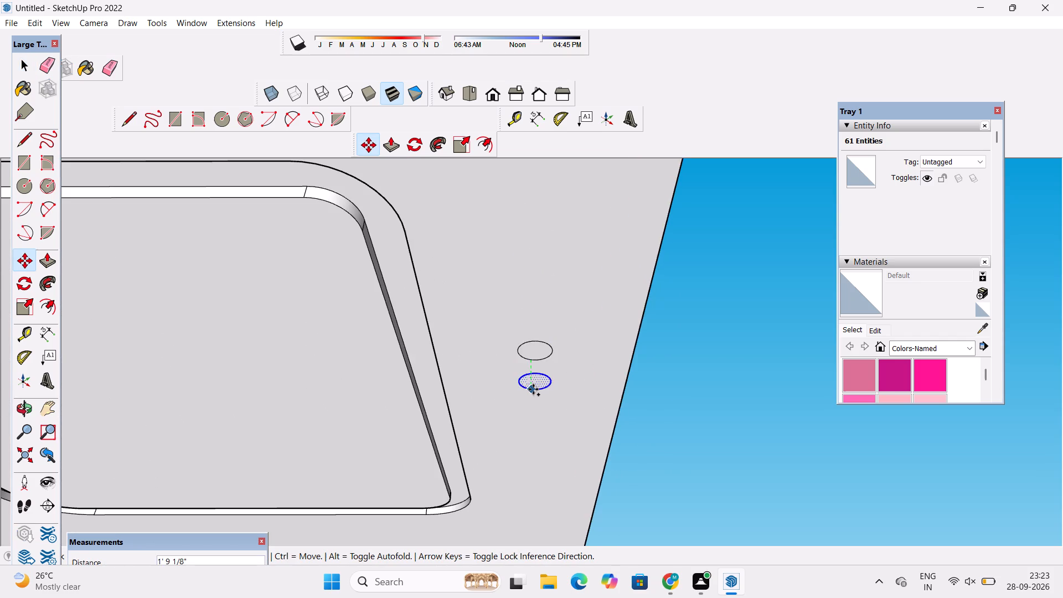
scroll(533, 389, "down", 8)
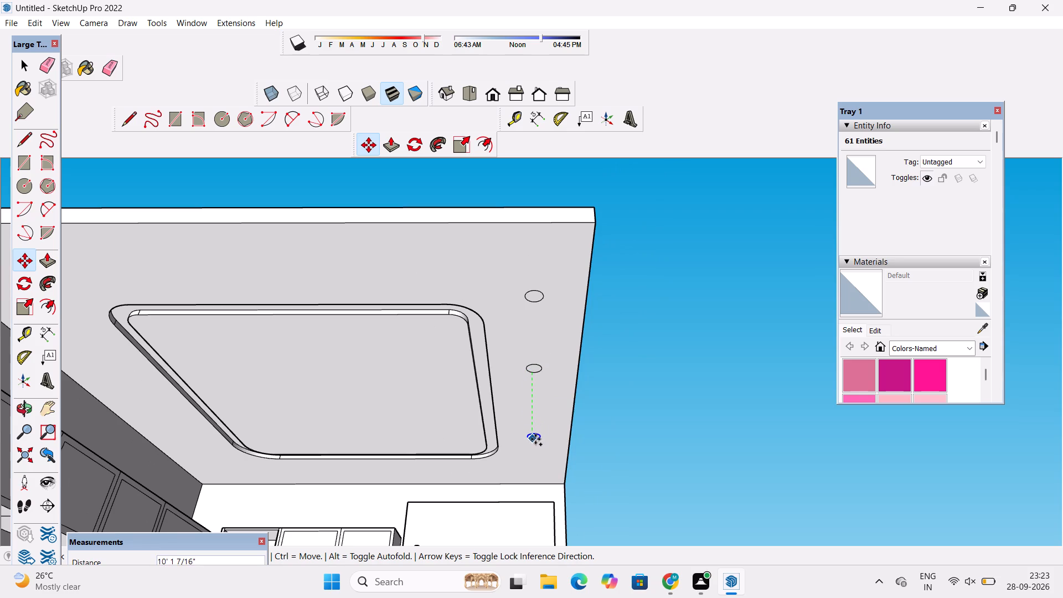
left_click(535, 430)
Copy the rearmost circle about 27' 1" across the ceiling, placing it between the band and the long row of wall cabinets.
scroll(530, 439, "down", 4)
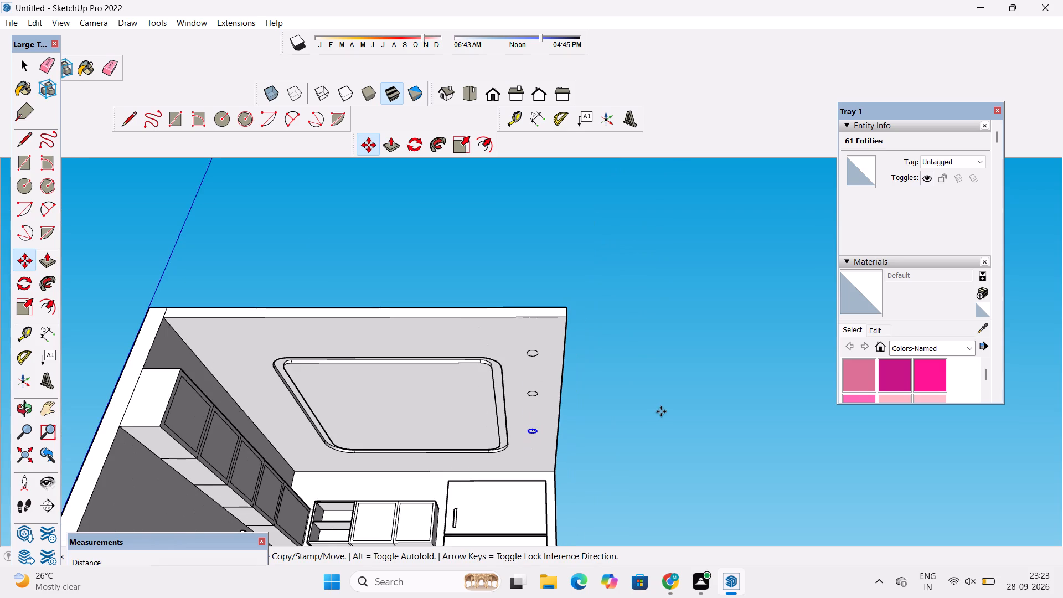
scroll(545, 445, "up", 4)
scroll(638, 418, "down", 5)
scroll(496, 434, "up", 6)
scroll(594, 420, "up", 8)
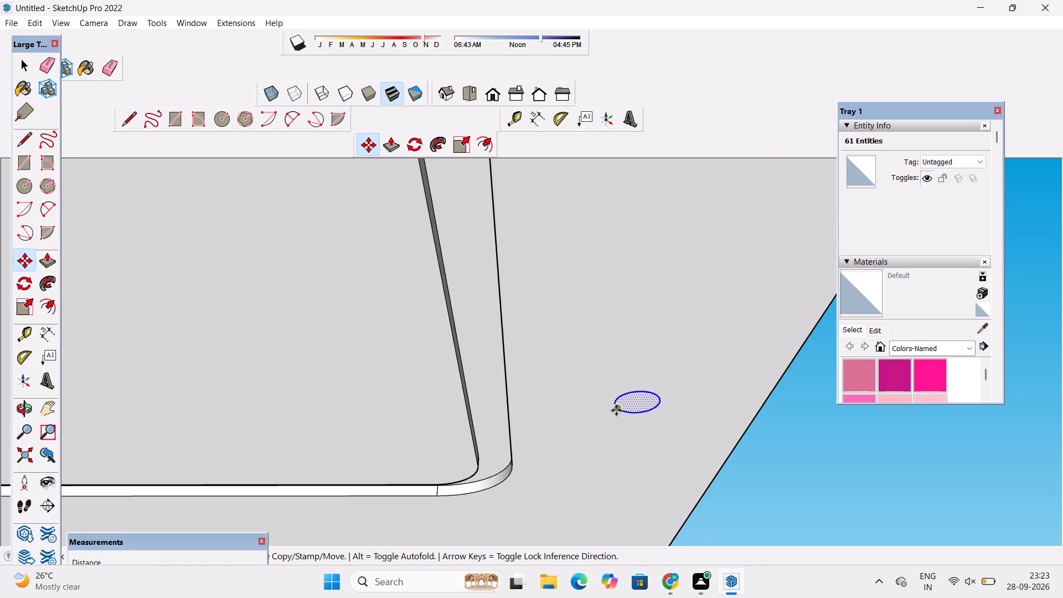
left_click(616, 403)
scroll(615, 402, "down", 1)
scroll(560, 405, "down", 3)
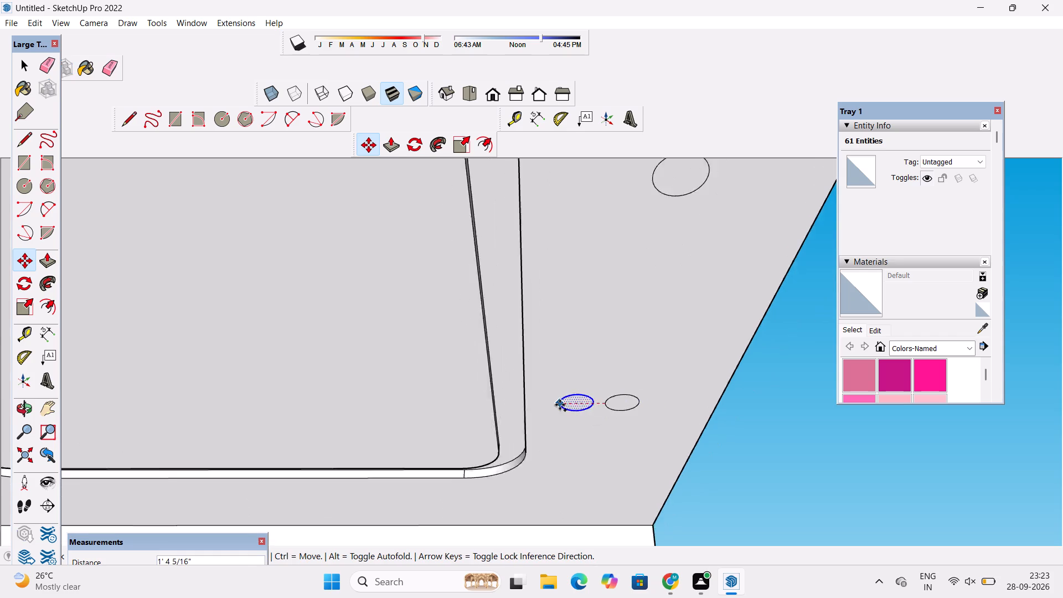
scroll(560, 405, "down", 12)
scroll(393, 408, "up", 3)
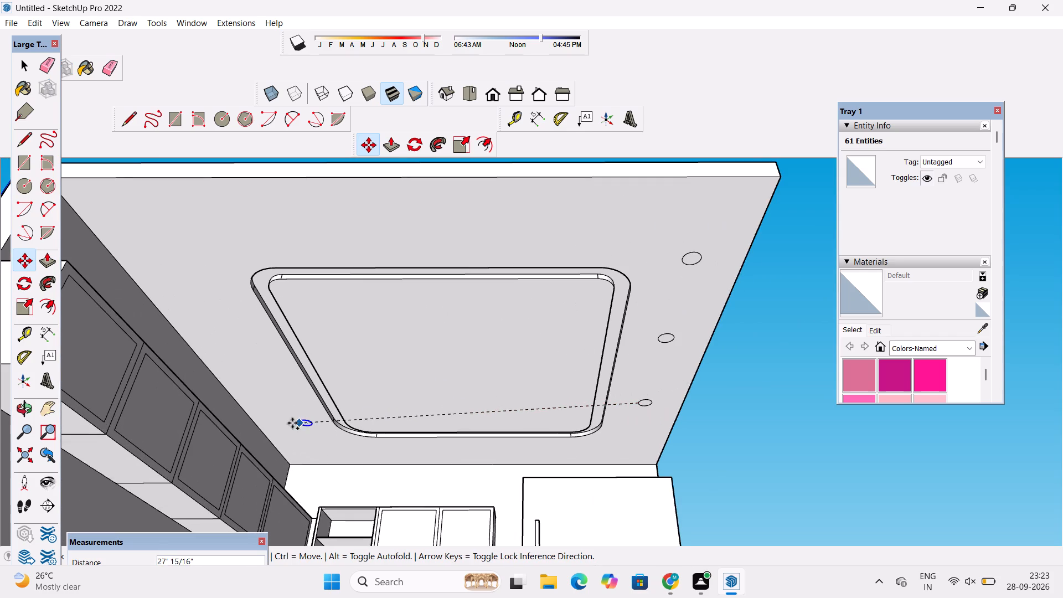
left_click(278, 408)
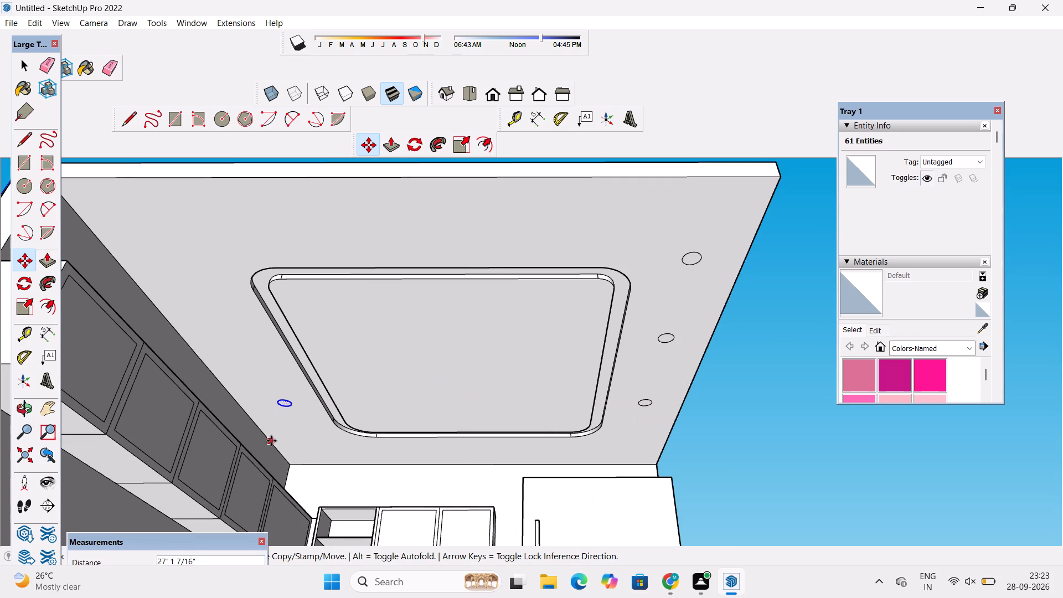
Copy the cabinet-side circle about 6' 4" toward the front of the ceiling, alongside the recessed band.
scroll(271, 441, "down", 3)
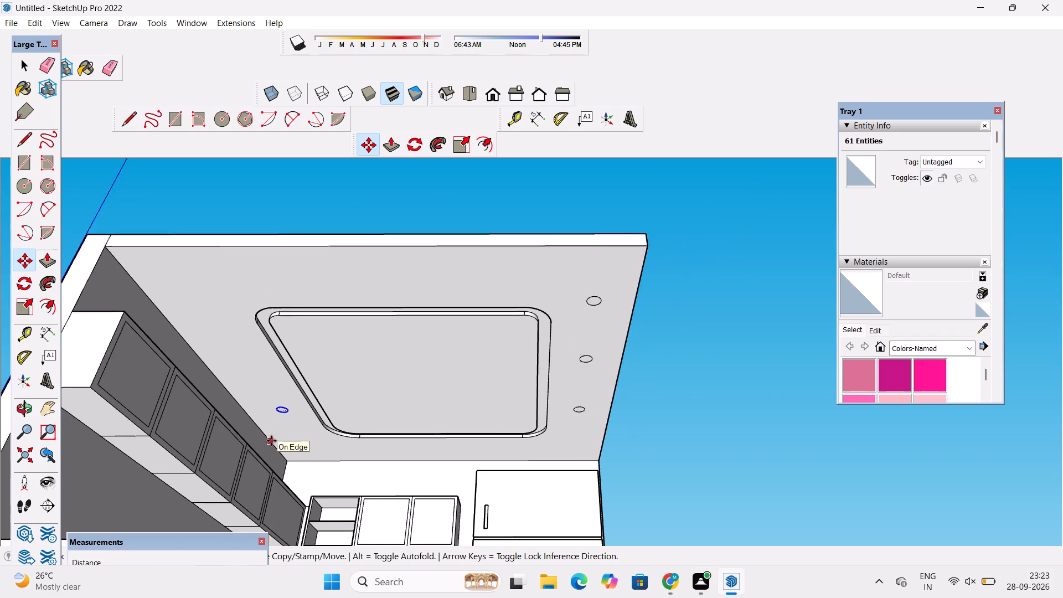
scroll(221, 400, "up", 10)
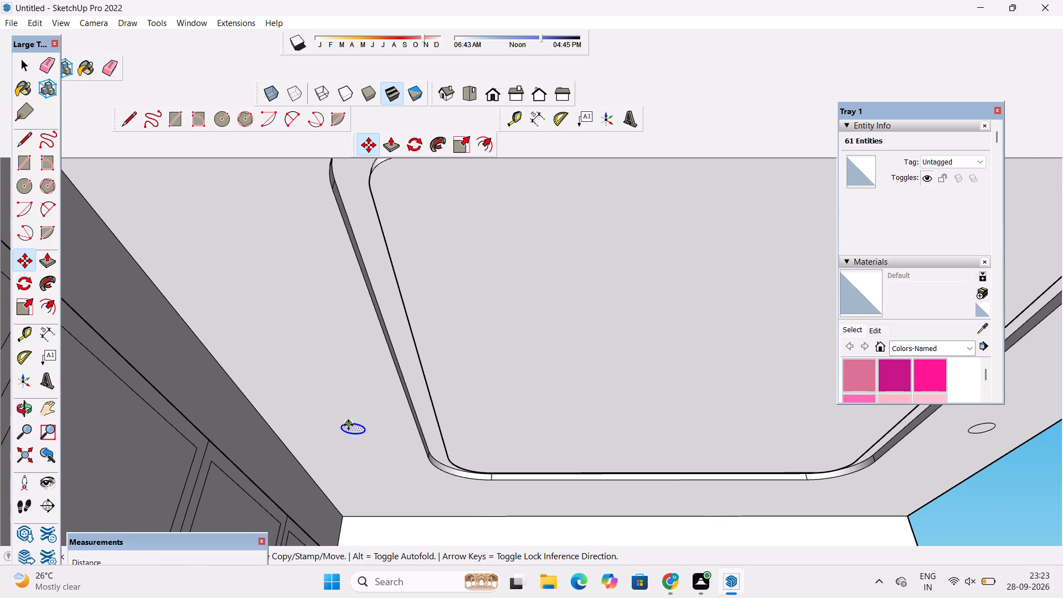
left_click(348, 425)
scroll(328, 393, "down", 5)
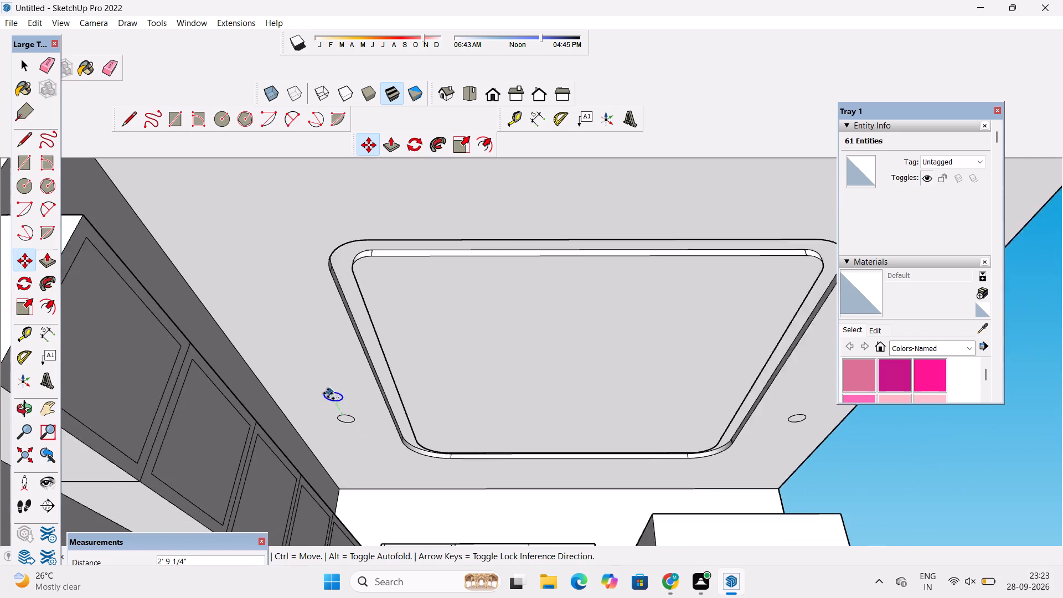
scroll(328, 393, "down", 5)
scroll(321, 372, "up", 3)
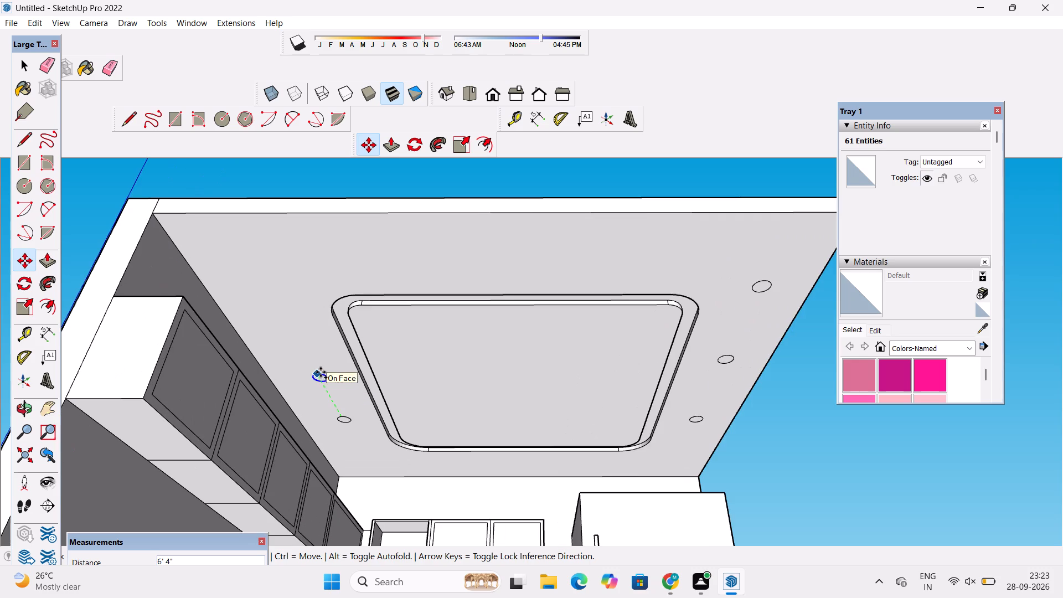
left_click(321, 372)
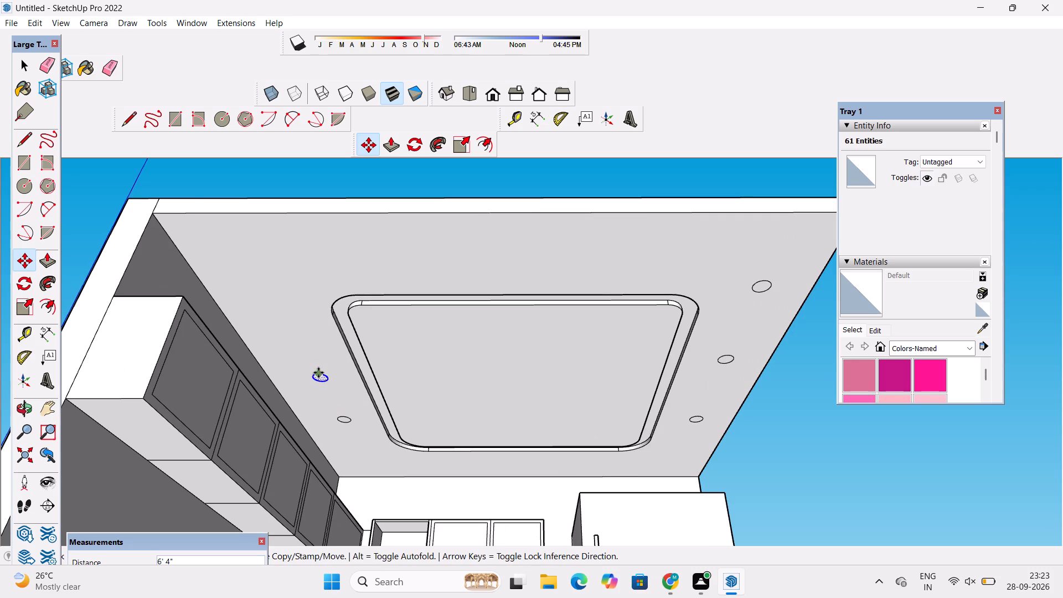
Copy the newest cabinet-side circle about 8' 6" toward the front of the ceiling to make a row of three.
left_click(318, 373)
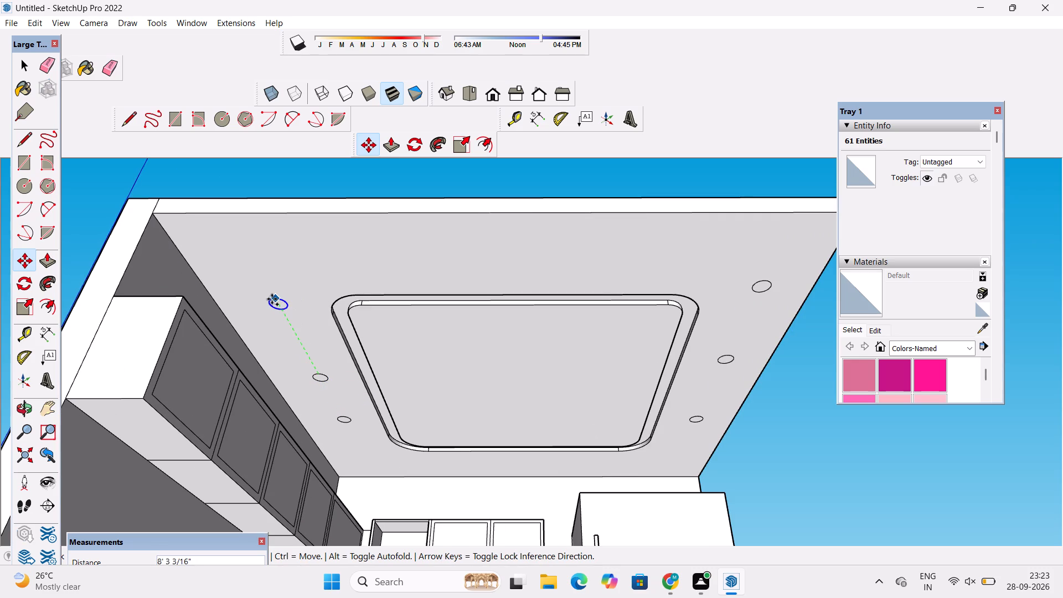
left_click(272, 297)
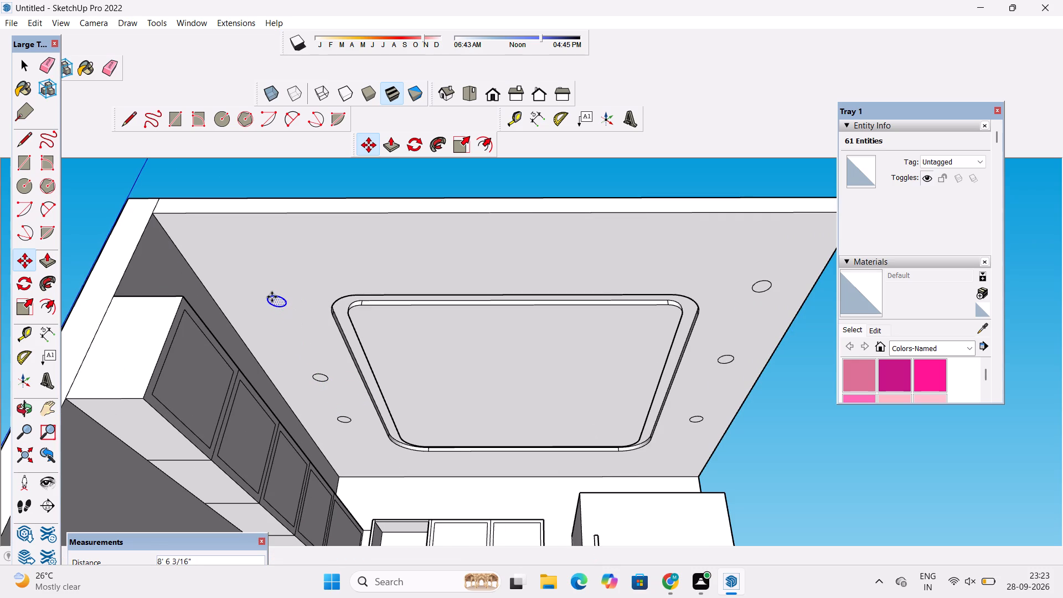
Examine the spacing of the circles beside the recessed band, especially the row next to the wall cabinets.
key("o")
left_click_drag(305, 388, 302, 306)
scroll(302, 303, "down", 1)
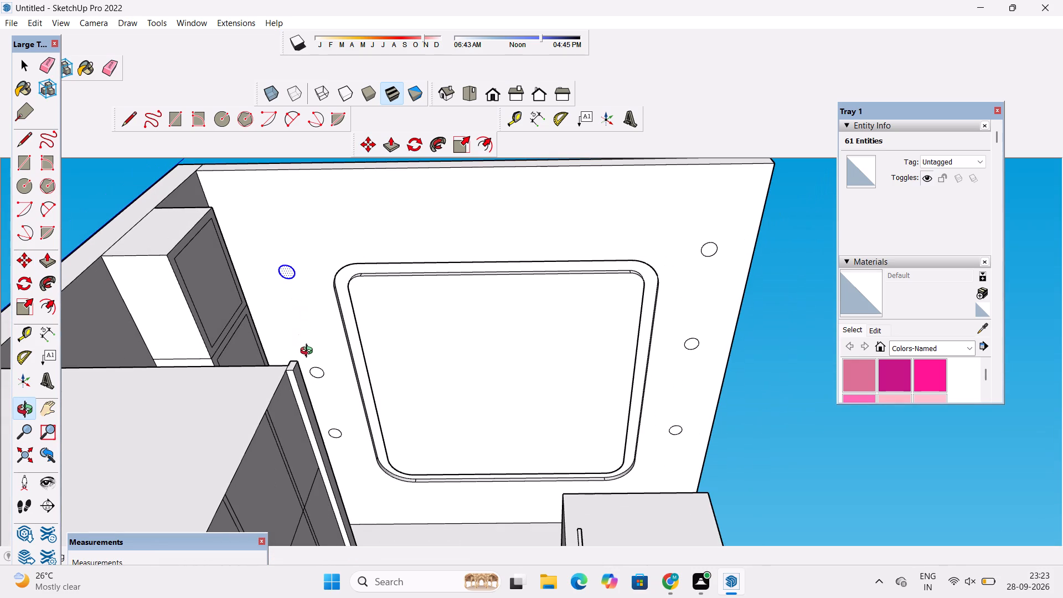
left_click_drag(311, 357, 298, 424, "shift")
left_click_drag(314, 440, 263, 391)
left_click_drag(214, 355, 300, 408)
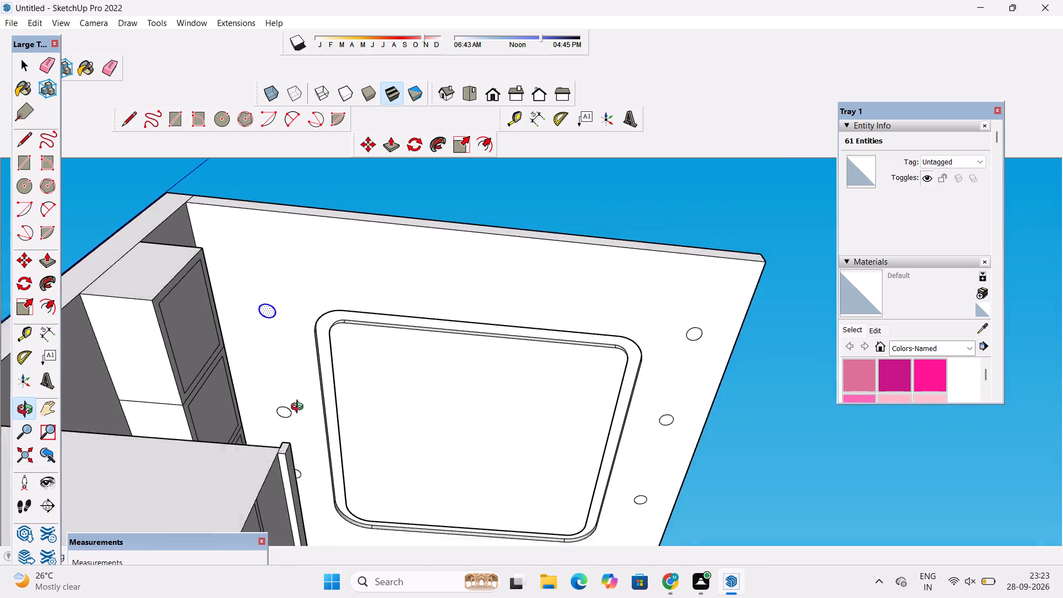
left_click_drag(300, 408, 300, 416)
scroll(295, 408, "up", 2)
left_click_drag(273, 417, 273, 437)
left_click_drag(276, 431, 262, 406, "shift")
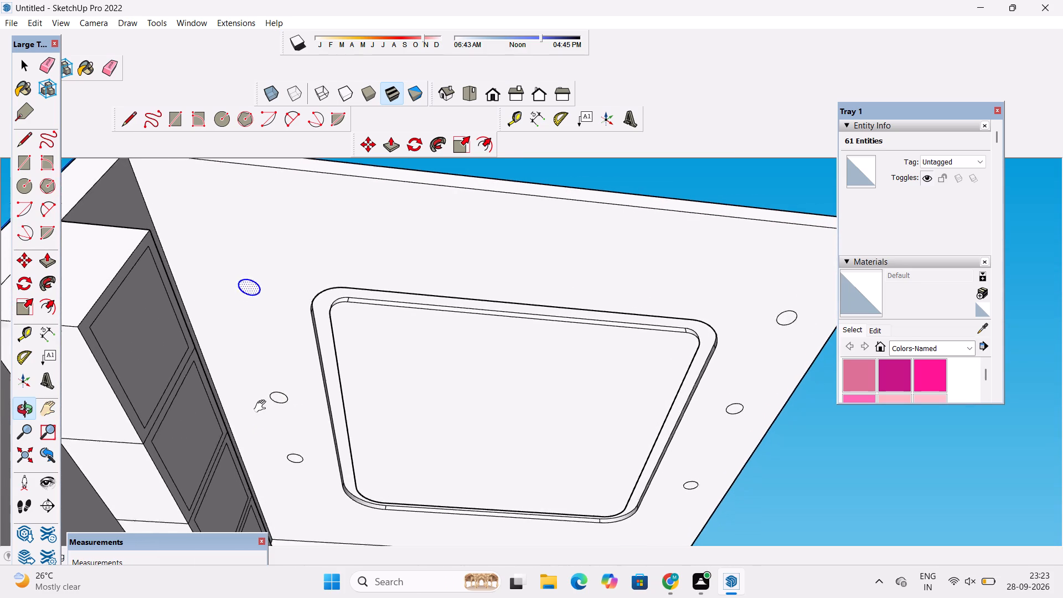
left_click_drag(262, 406, 261, 401, "shift")
left_click_drag(272, 410, 268, 375)
scroll(262, 380, "up", 4)
left_click_drag(262, 381, 249, 410, "shift")
scroll(271, 417, "up", 2)
scroll(238, 400, "down", 2)
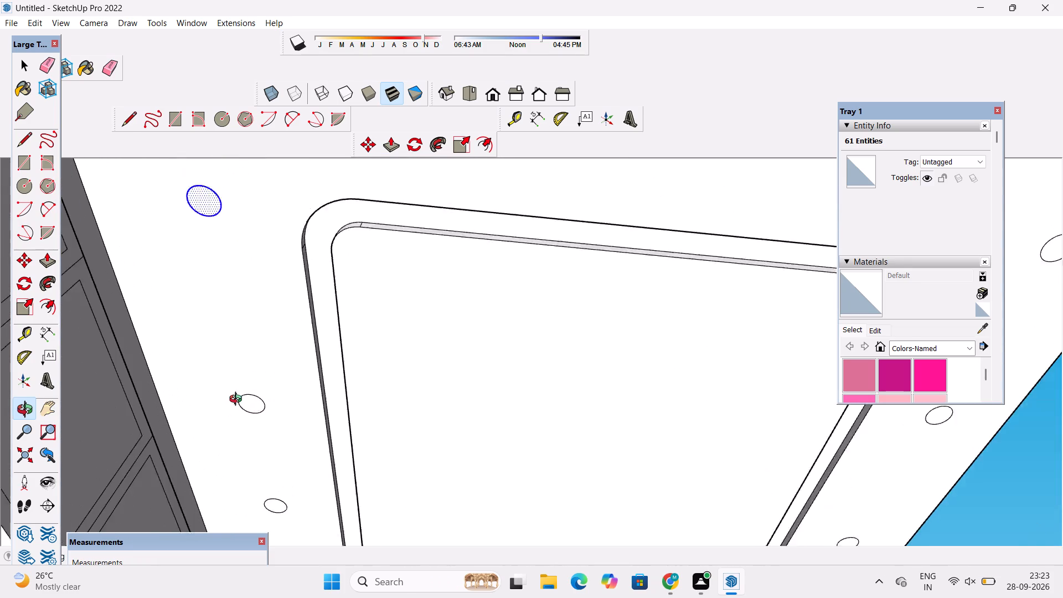
scroll(238, 400, "down", 8)
left_click_drag(266, 394, 260, 394, "shift")
Erase the middle circle of the row between the recessed band and the long row of wall cabinets.
key("space")
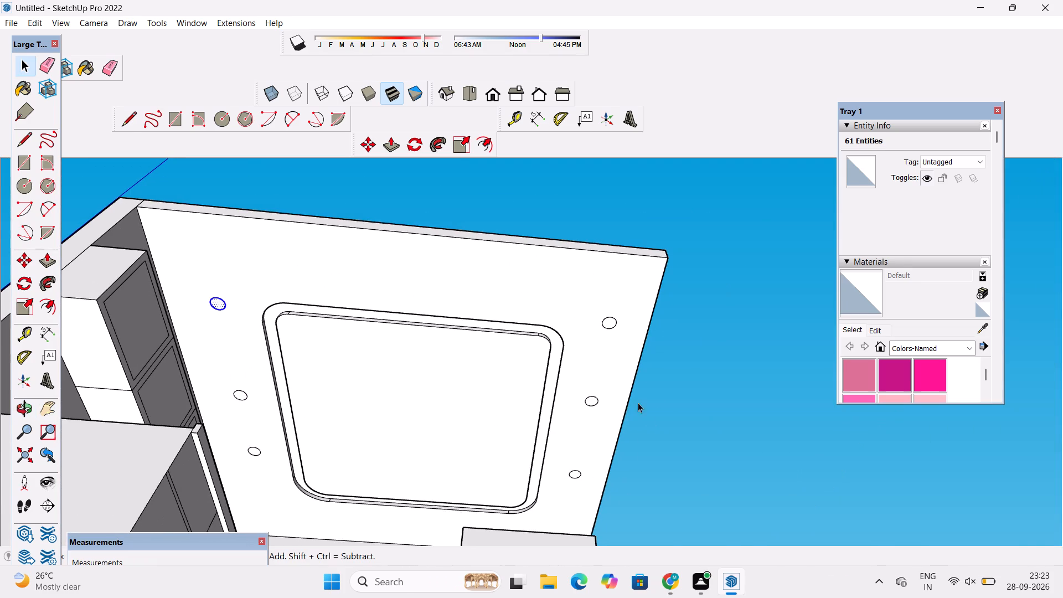
left_click(668, 388)
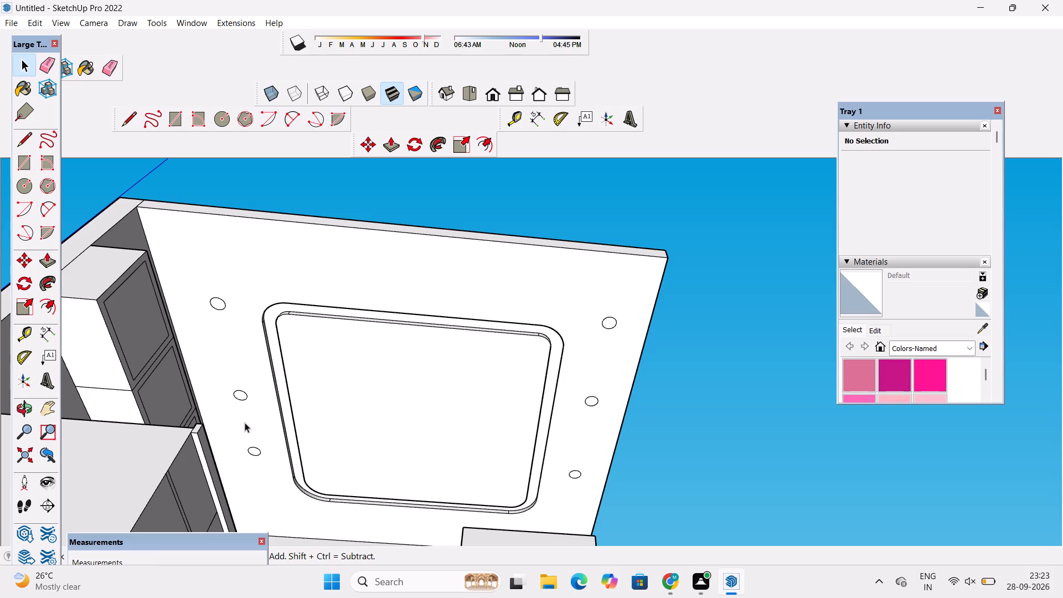
key("e")
left_click_drag(251, 378, 240, 401)
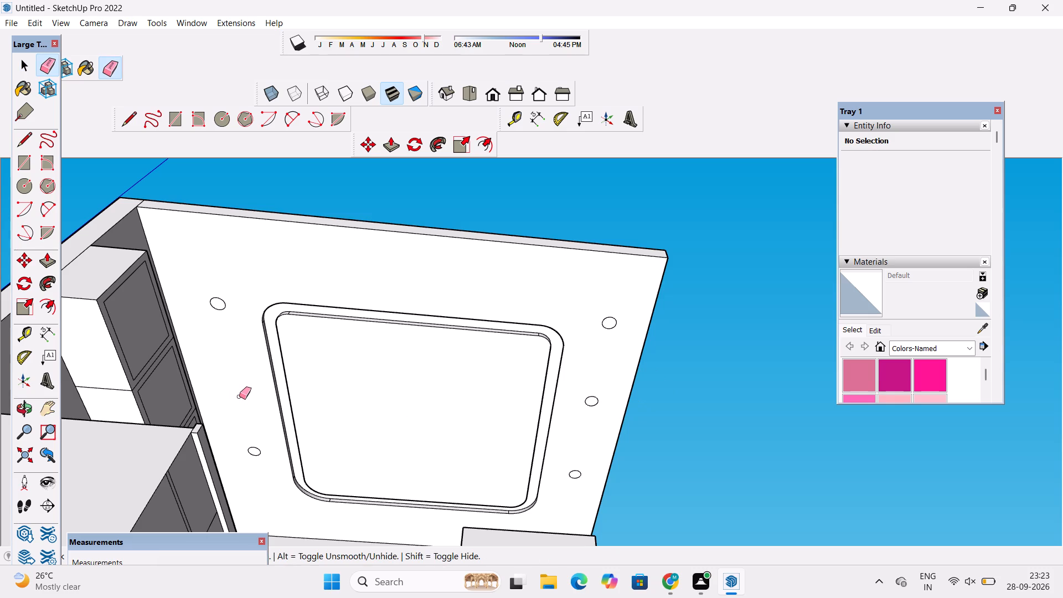
key("space")
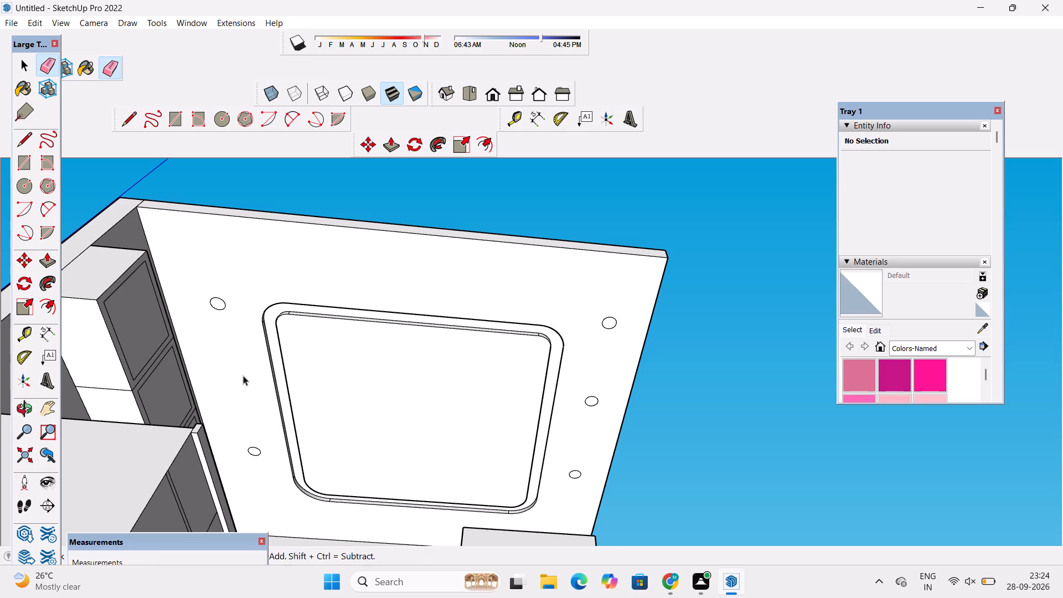
Examine the ceiling's underside from several angles to compare the circle layout on both sides of the band.
key("o")
scroll(240, 372, "down", 4)
left_click_drag(281, 424, 328, 417)
left_click_drag(401, 337, 313, 307)
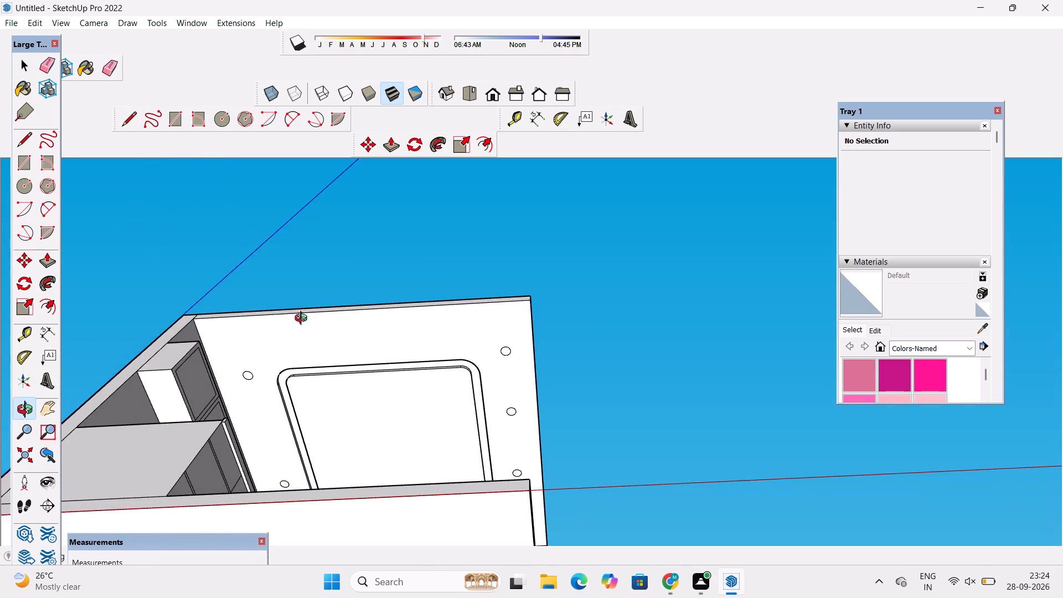
left_click_drag(291, 379, 336, 306, "shift")
scroll(322, 333, "down", 5)
left_click_drag(320, 350, 354, 498)
scroll(352, 360, "up", 5)
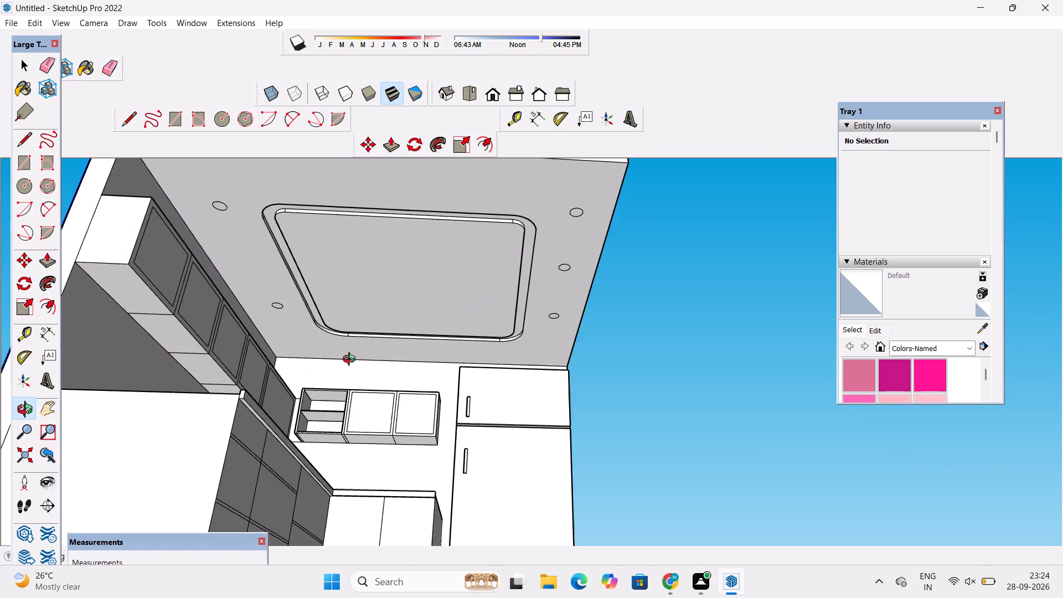
scroll(328, 340, "up", 4)
left_click_drag(339, 398, 355, 331)
left_click_drag(355, 331, 312, 417, "shift")
left_click_drag(511, 360, 482, 332)
scroll(317, 396, "down", 5)
left_click_drag(301, 431, 336, 476)
scroll(305, 422, "up", 4)
left_click_drag(313, 459, 317, 405)
left_click_drag(317, 401, 317, 469, "shift")
scroll(308, 460, "down", 4)
left_click_drag(346, 414, 284, 413, "shift")
left_click_drag(367, 448, 378, 415)
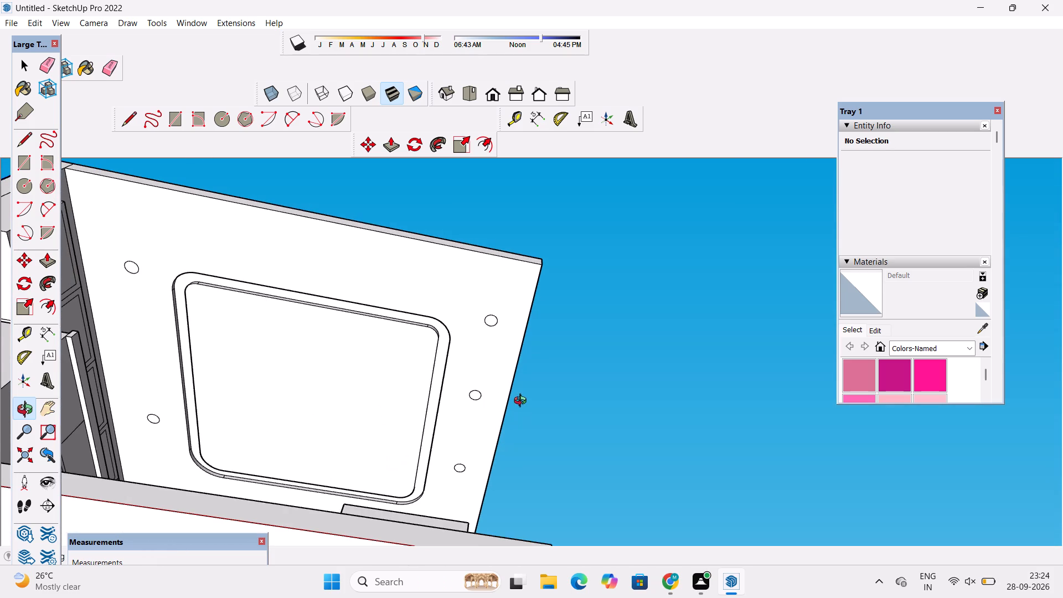
left_click_drag(523, 399, 465, 403)
left_click_drag(424, 435, 429, 466)
scroll(424, 458, "up", 2)
Copy the open side's middle circle with its face about 27' 5" straight across the ceiling into the gap in the cabinet-side row.
key("space")
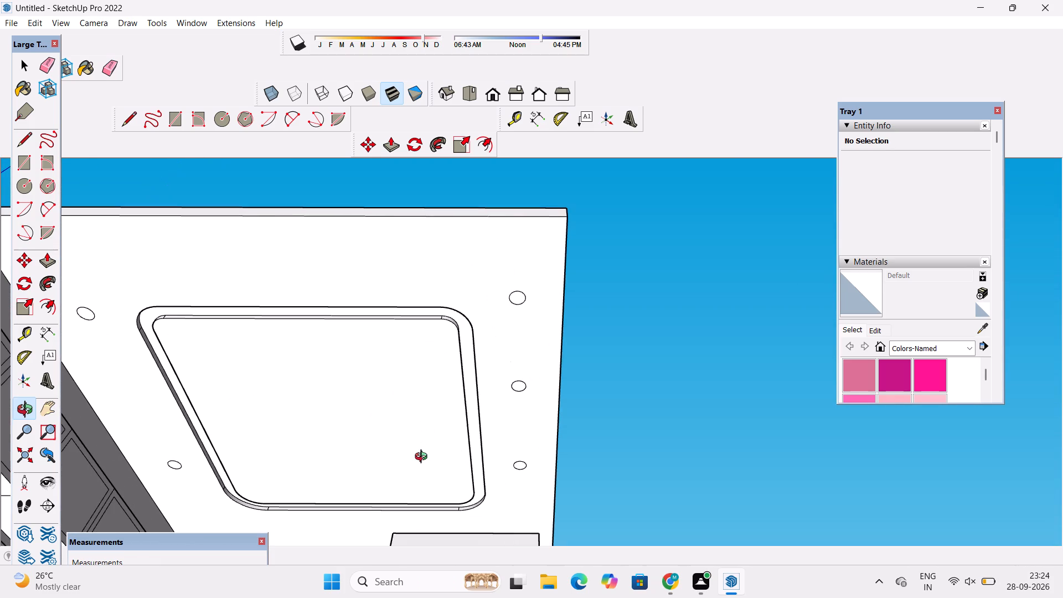
double_click(519, 385)
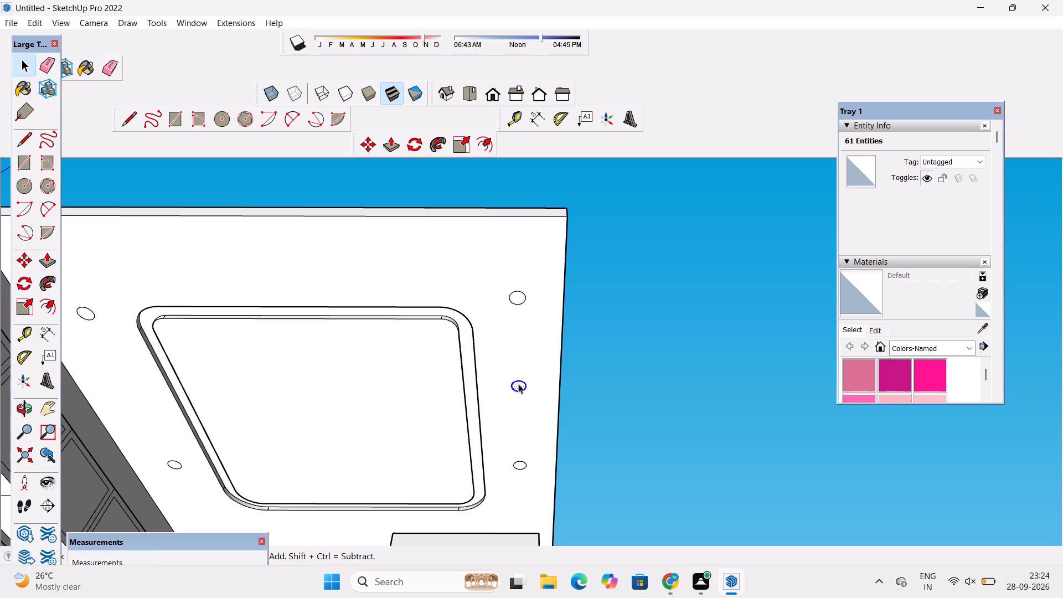
key("m")
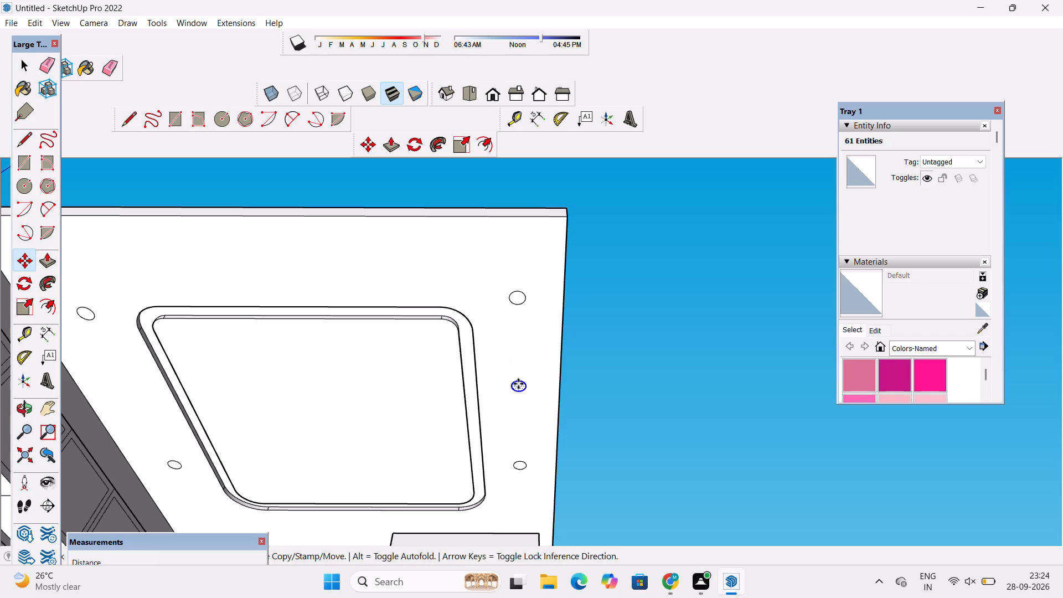
scroll(498, 393, "up", 9)
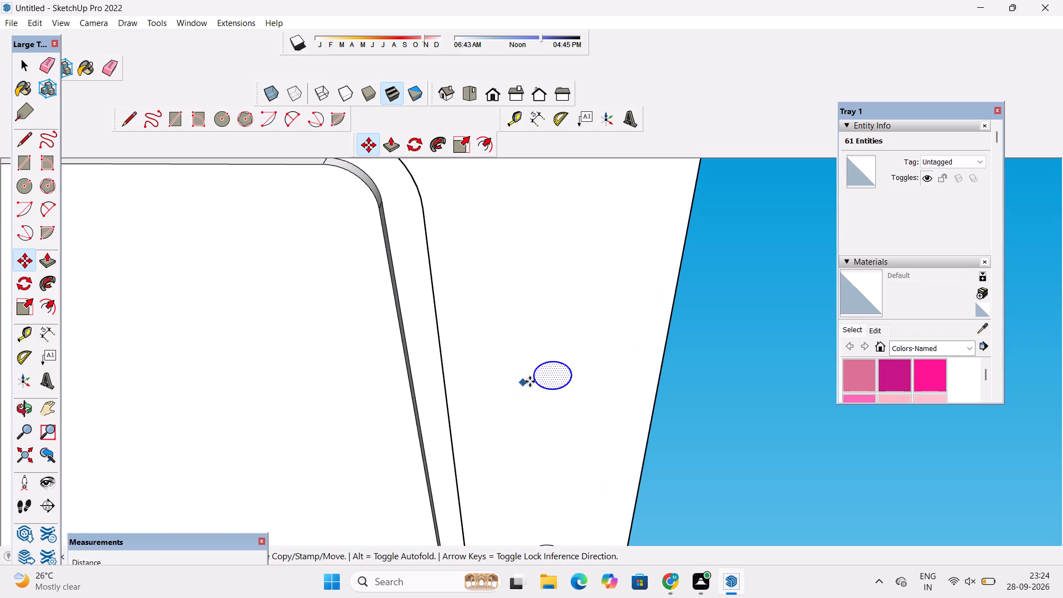
left_click(533, 377)
scroll(481, 382, "down", 4)
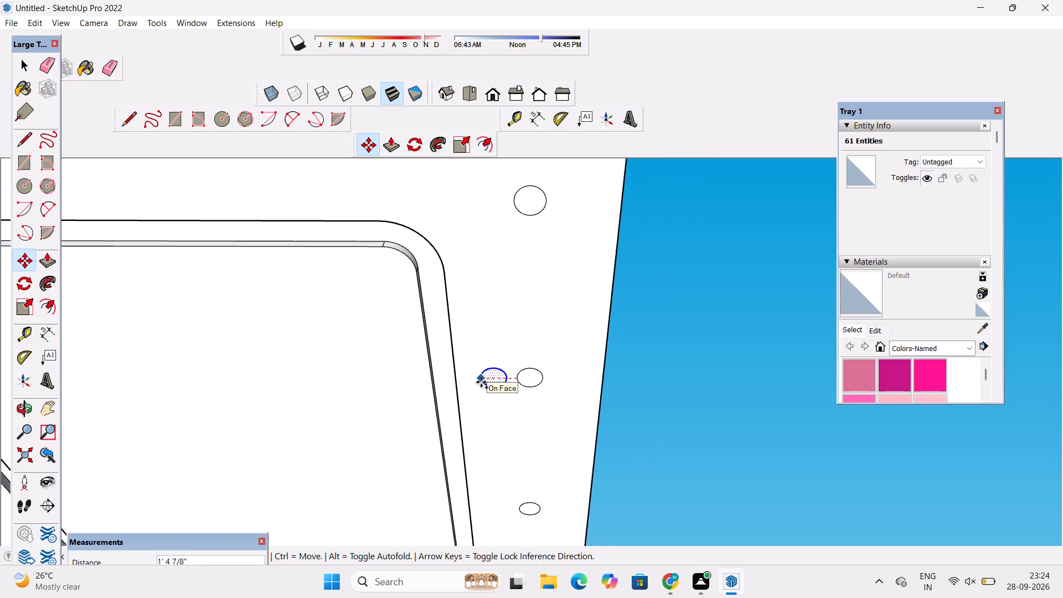
scroll(481, 382, "down", 16)
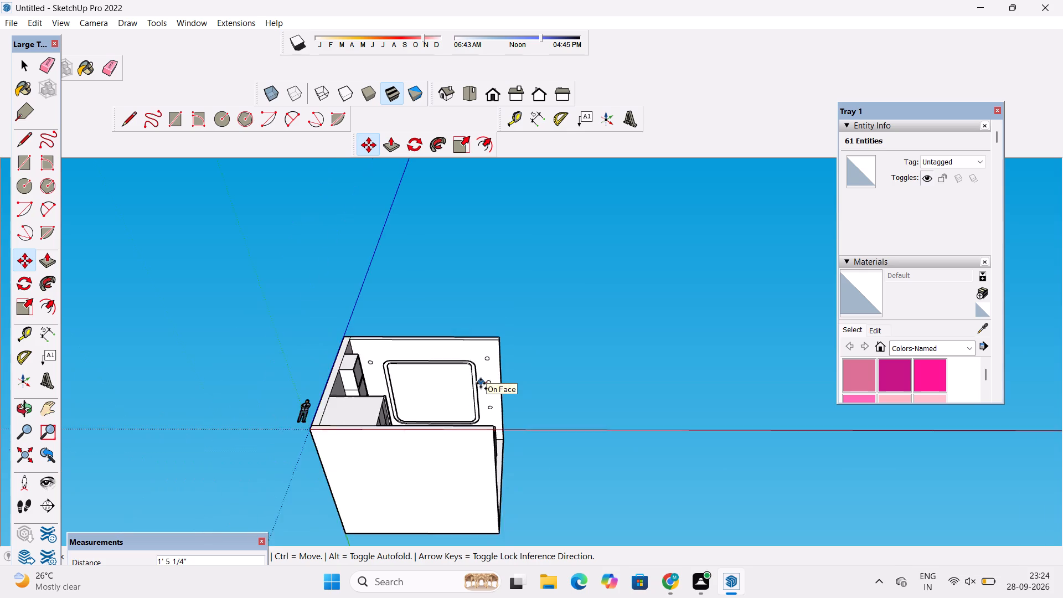
scroll(481, 383, "down", 4)
scroll(481, 383, "up", 13)
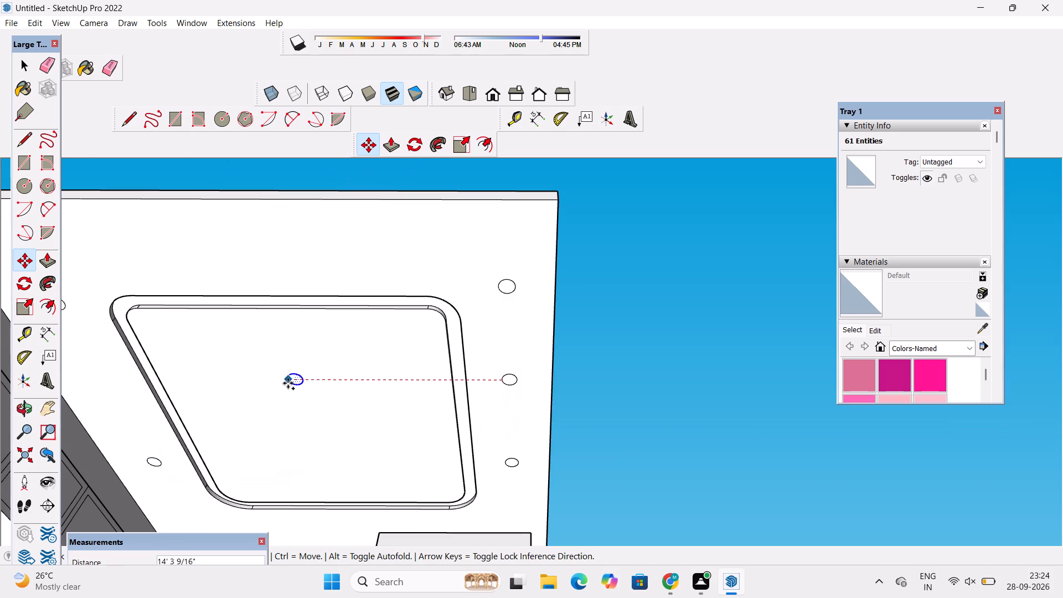
scroll(303, 385, "down", 4)
scroll(179, 392, "up", 3)
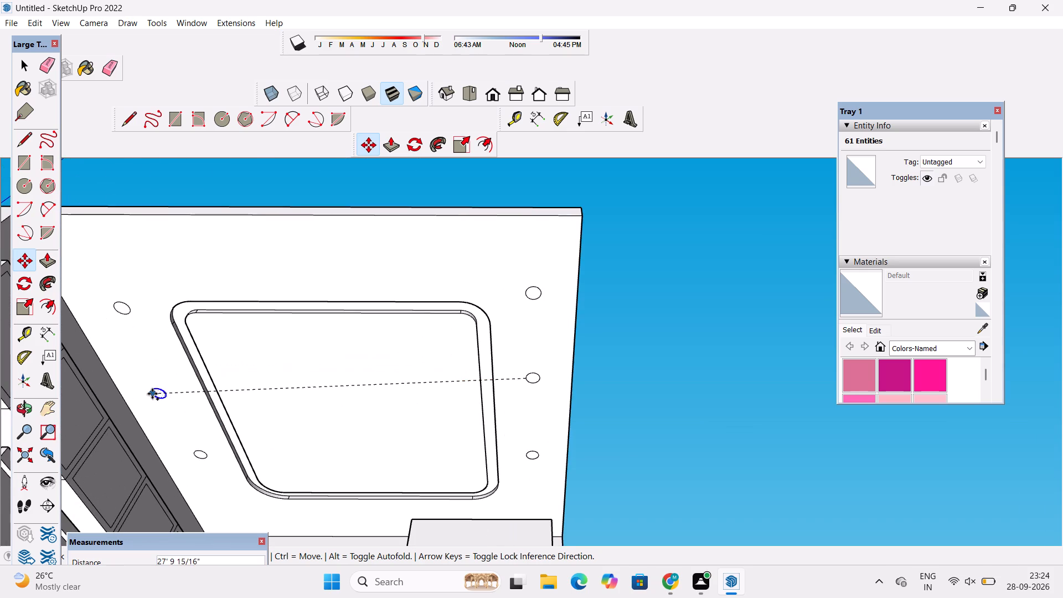
scroll(148, 388, "up", 4)
left_click(148, 388)
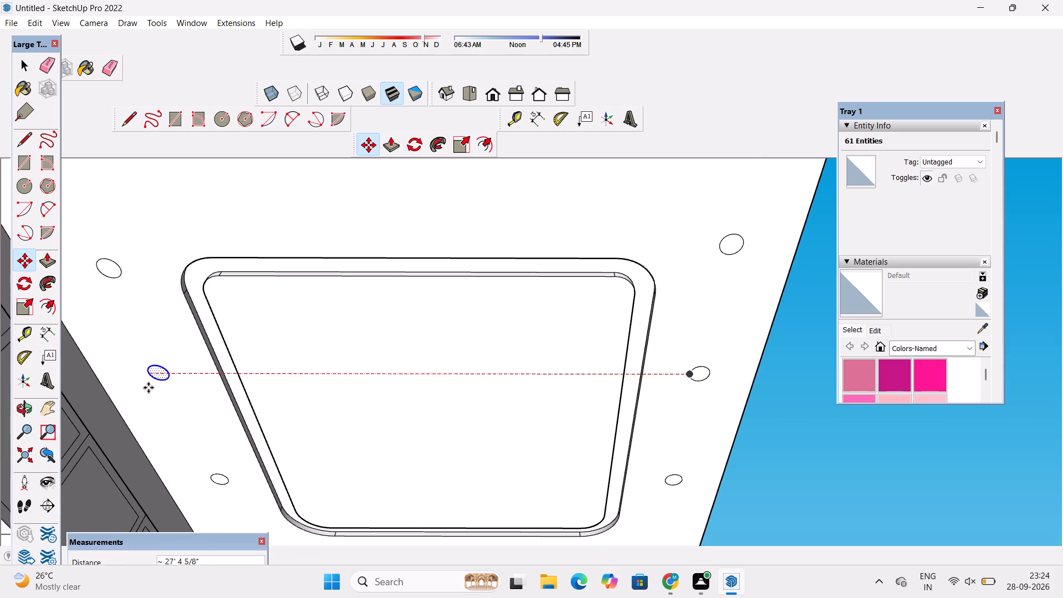
Inspect the two rows of circles on the ceiling's underside from different angles for alignment and even spacing.
scroll(221, 388, "down", 6)
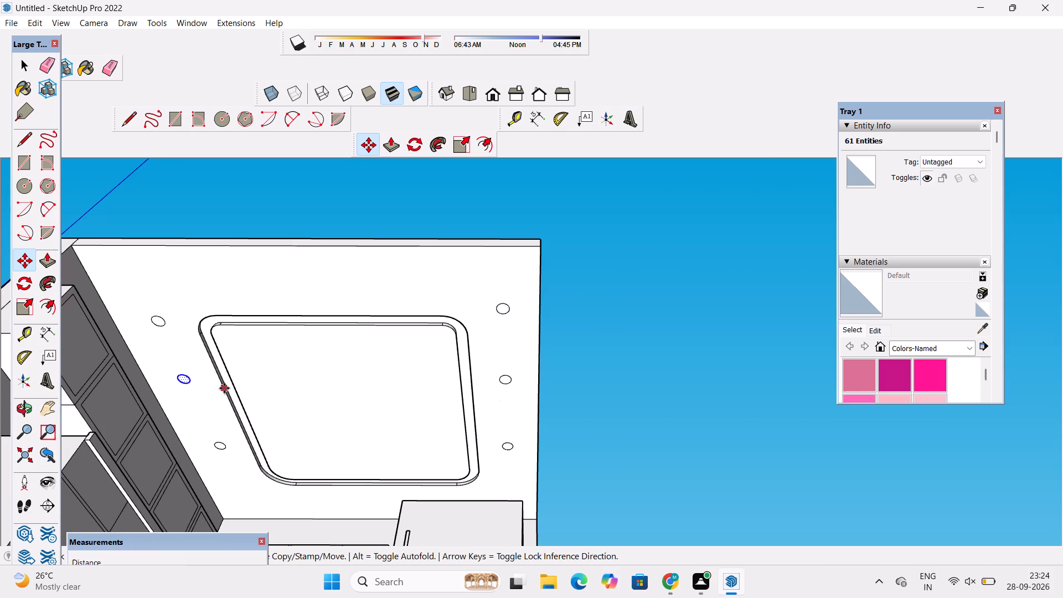
key("o")
scroll(238, 383, "down", 6)
left_click_drag(300, 388, 419, 372, "shift")
left_click_drag(420, 372, 444, 446)
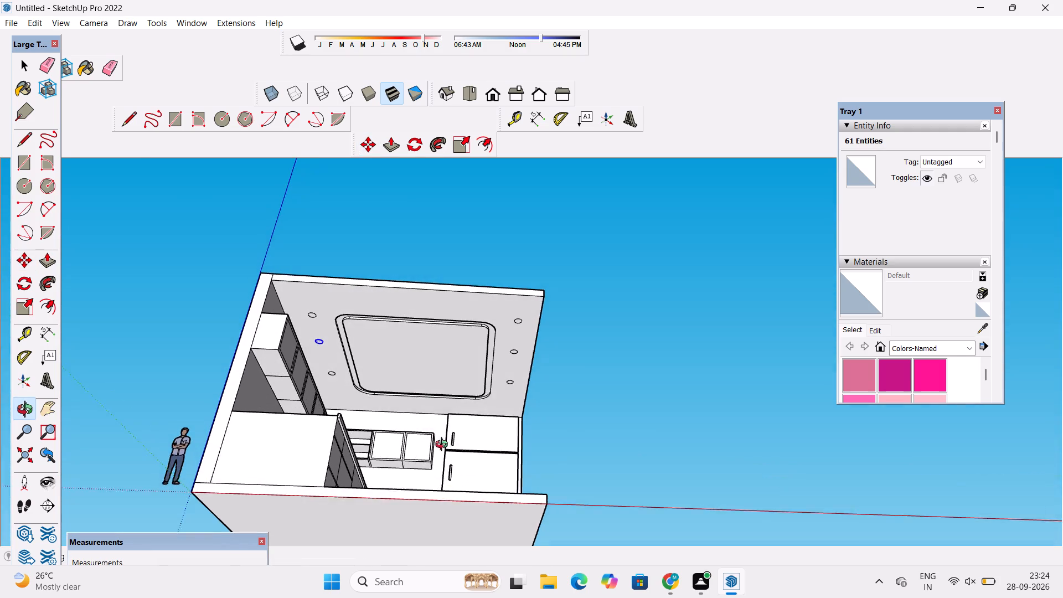
left_click_drag(444, 446, 445, 450)
left_click_drag(410, 411, 410, 419)
key("space")
left_click(592, 375)
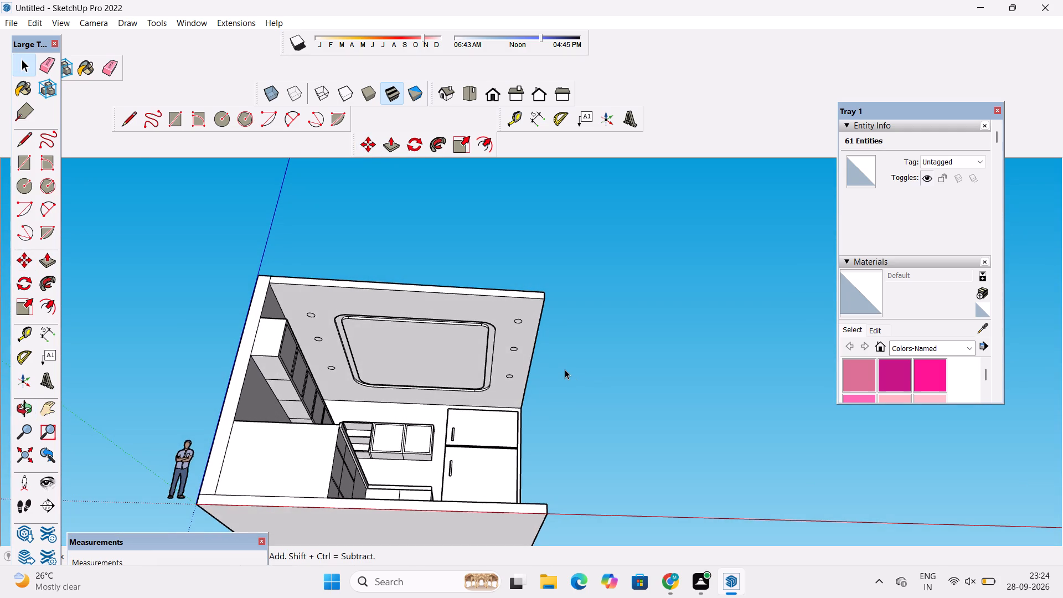
scroll(565, 369, "up", 2)
key("o")
left_click_drag(419, 362, 418, 434)
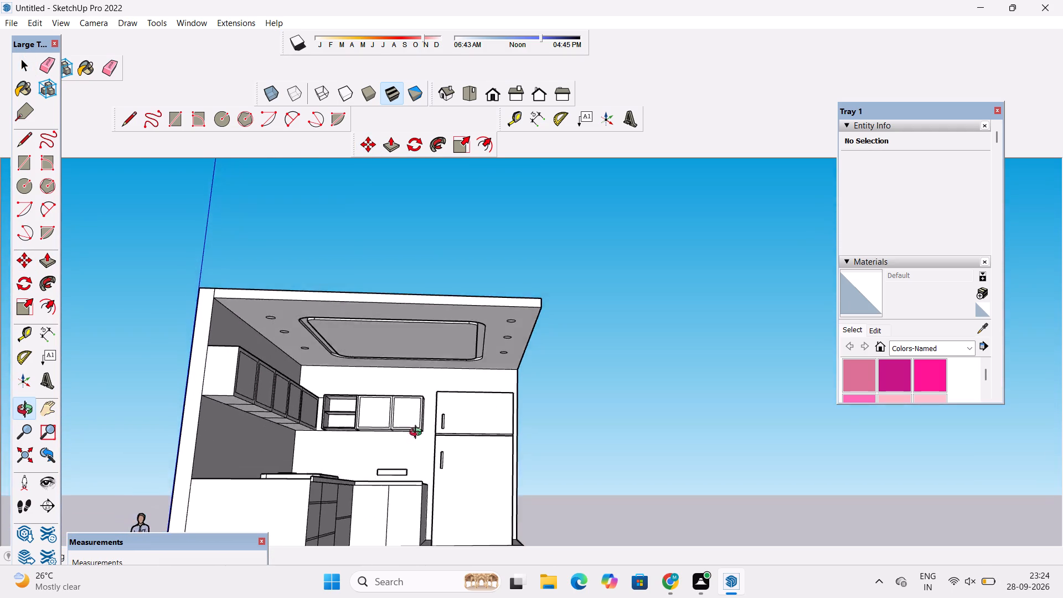
left_click_drag(418, 434, 486, 383)
scroll(332, 334, "up", 3)
left_click_drag(328, 337, 338, 411, "shift")
left_click_drag(412, 396, 389, 362)
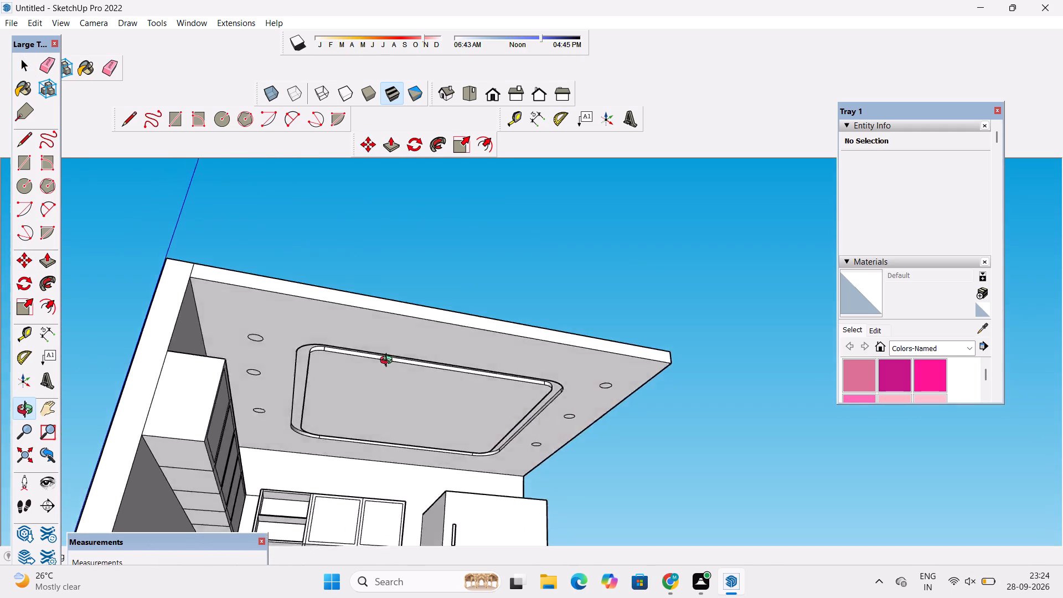
left_click_drag(389, 362, 333, 327)
left_click_drag(340, 404, 338, 348)
scroll(278, 401, "up", 4)
left_click_drag(275, 413, 275, 386, "shift")
scroll(275, 383, "up", 2)
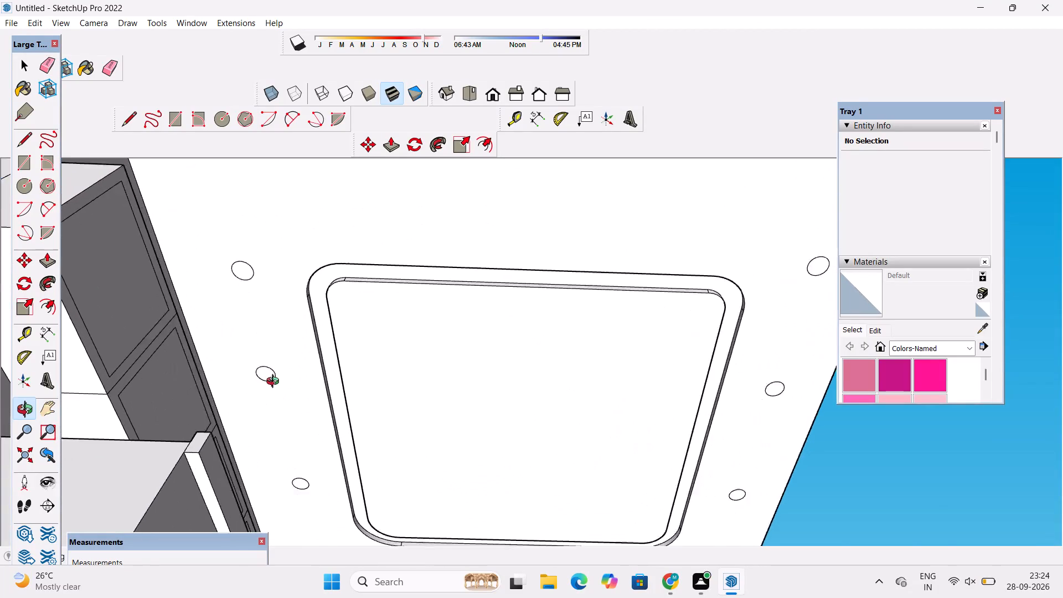
scroll(275, 383, "up", 5)
left_click_drag(275, 387, 277, 334, "shift")
scroll(278, 331, "down", 6)
left_click_drag(278, 352, 281, 371)
Move the middle cabinet-side circle with its face slightly toward the back wall to even out the row.
key("space")
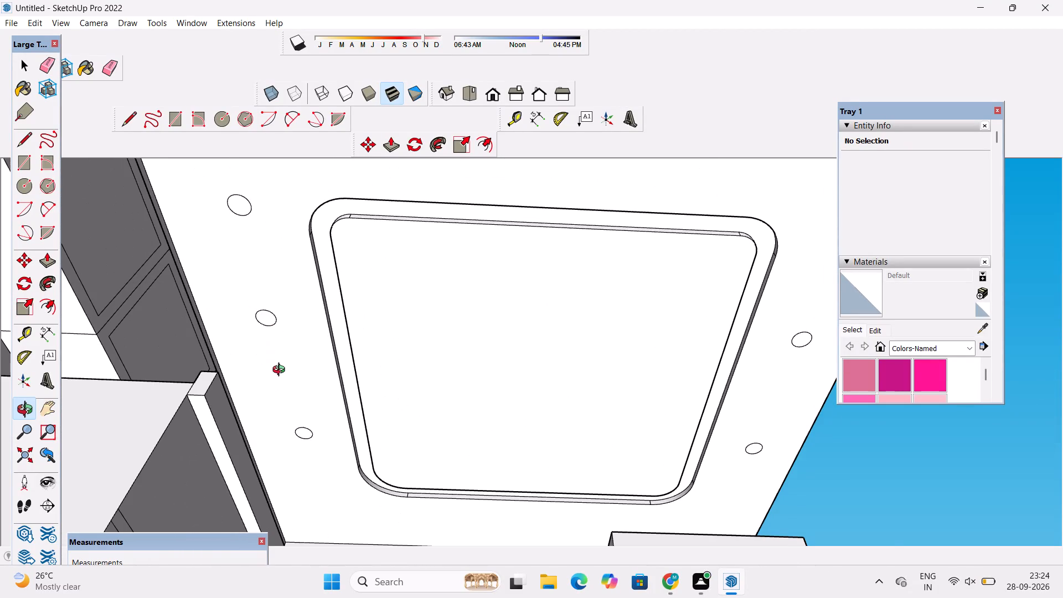
scroll(280, 332, "up", 3)
double_click(264, 315)
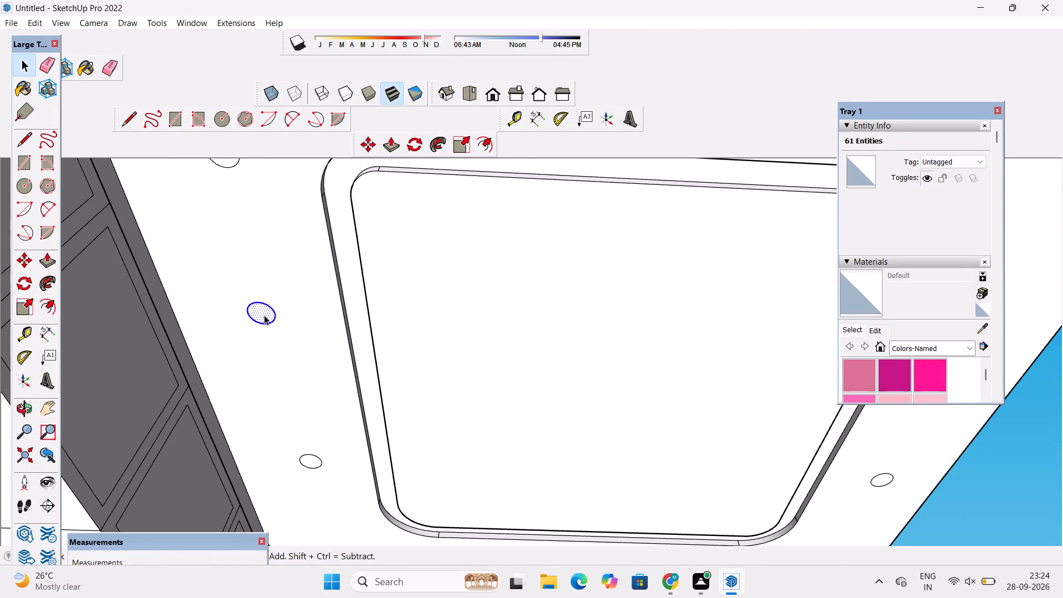
key("m")
left_click(264, 325)
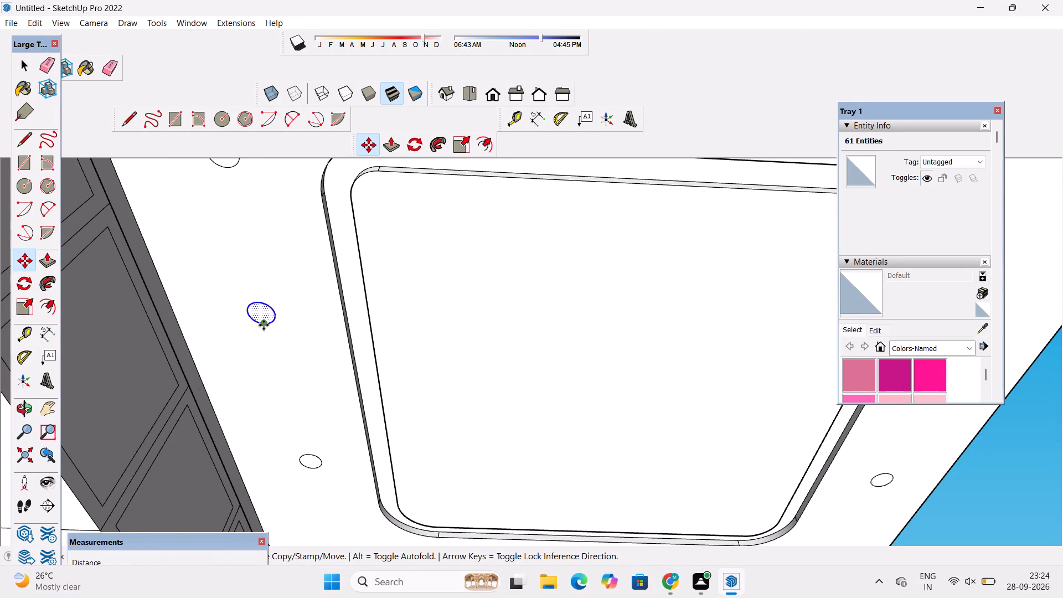
left_click(270, 342)
Move the open side's middle circle with its face about 6" toward the fridge end of the ceiling to even out the row.
scroll(252, 326, "down", 9)
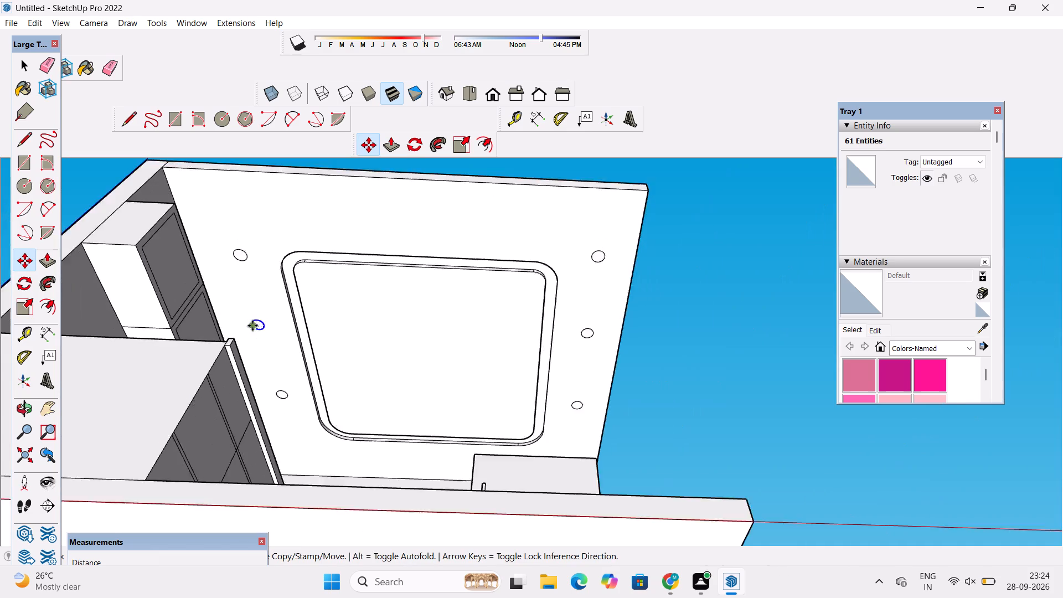
scroll(252, 326, "down", 2)
key("space")
scroll(551, 342, "up", 5)
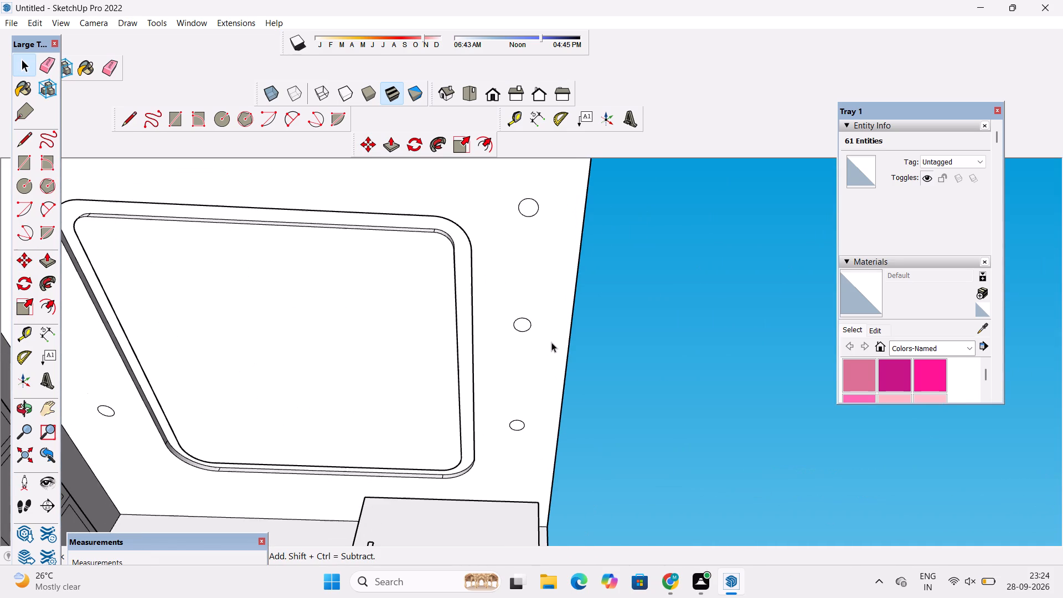
scroll(552, 339, "up", 5)
double_click(496, 316)
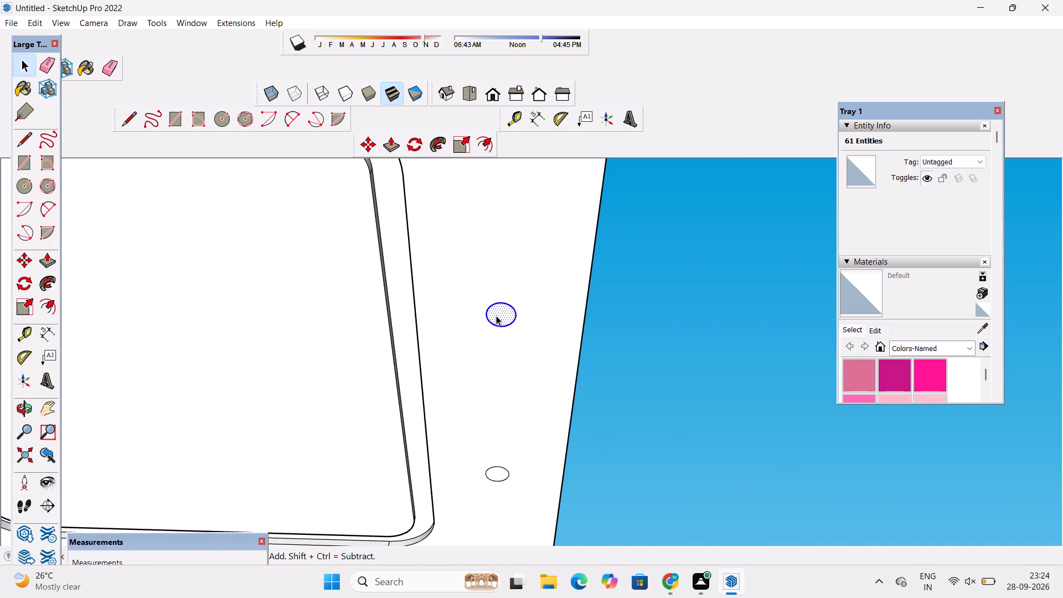
key("m")
scroll(498, 327, "up", 1)
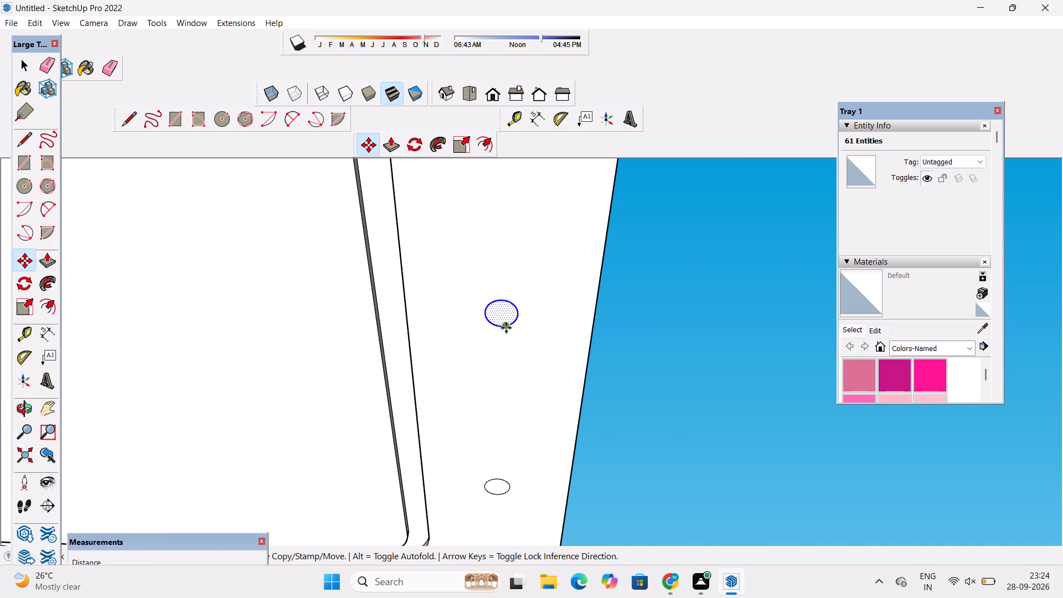
left_click(503, 328)
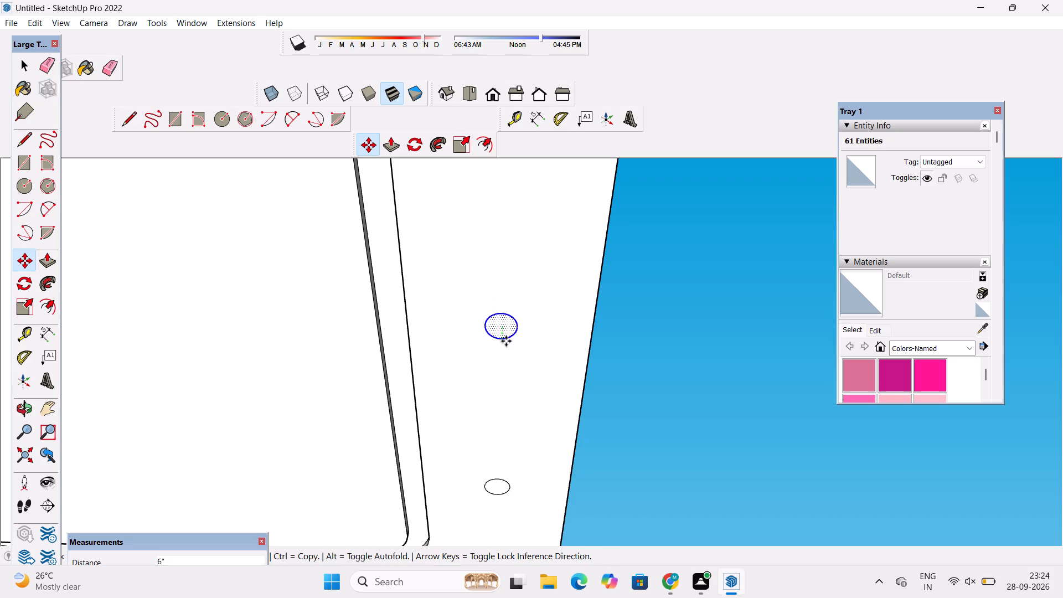
left_click(506, 342)
key("space")
type("o")
Inspect both rows of ceiling circles from several angles for alignment, and clear the selection.
scroll(462, 336, "down", 5)
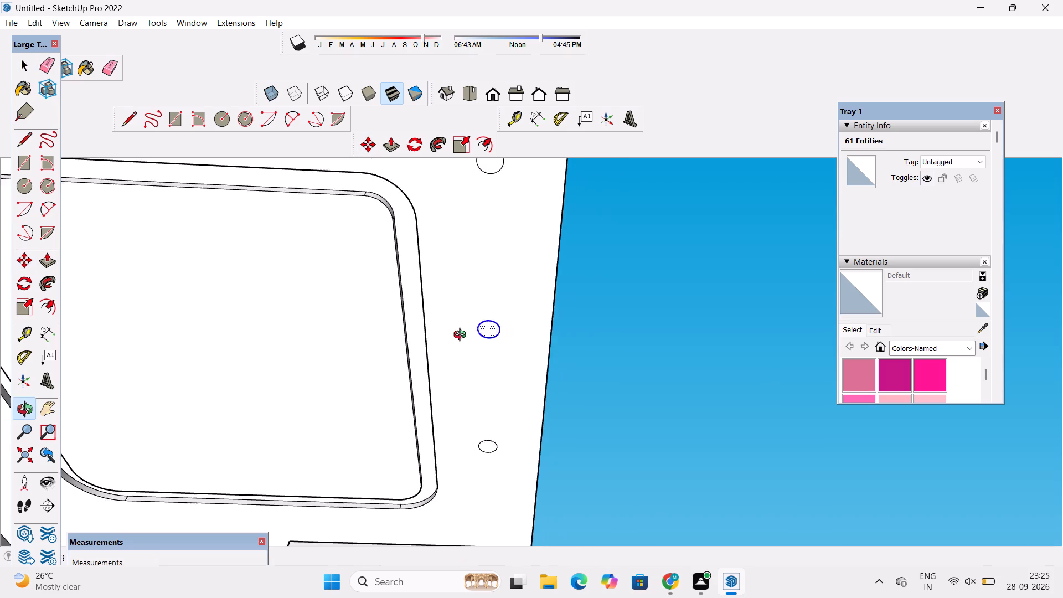
scroll(462, 336, "down", 12)
scroll(431, 335, "up", 1)
left_click_drag(431, 335, 501, 341, "shift")
scroll(509, 339, "up", 1)
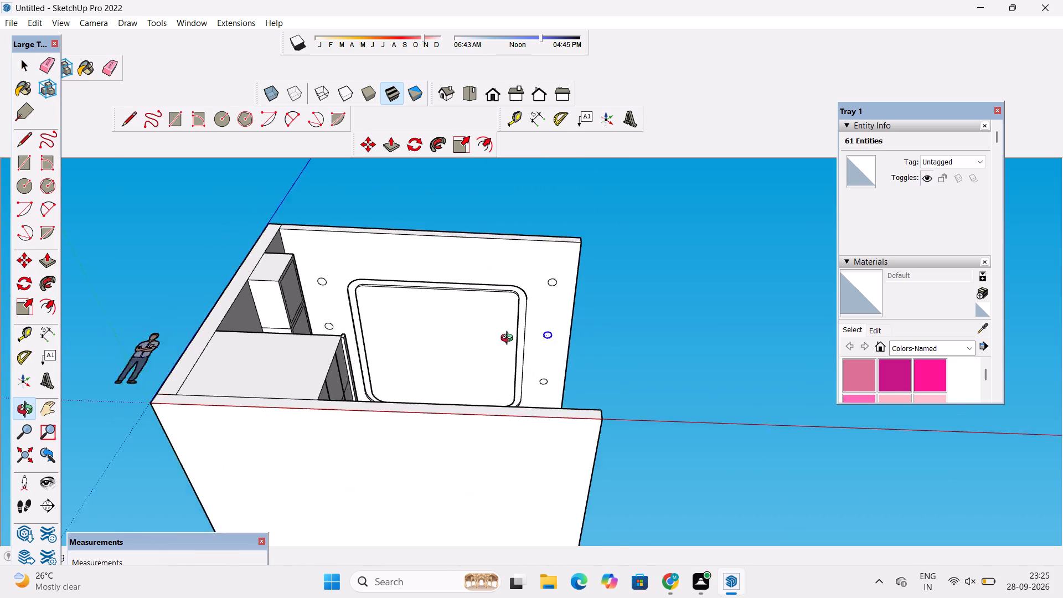
scroll(509, 339, "up", 2)
left_click_drag(512, 338, 528, 367)
left_click_drag(530, 360, 481, 331)
scroll(469, 327, "down", 4)
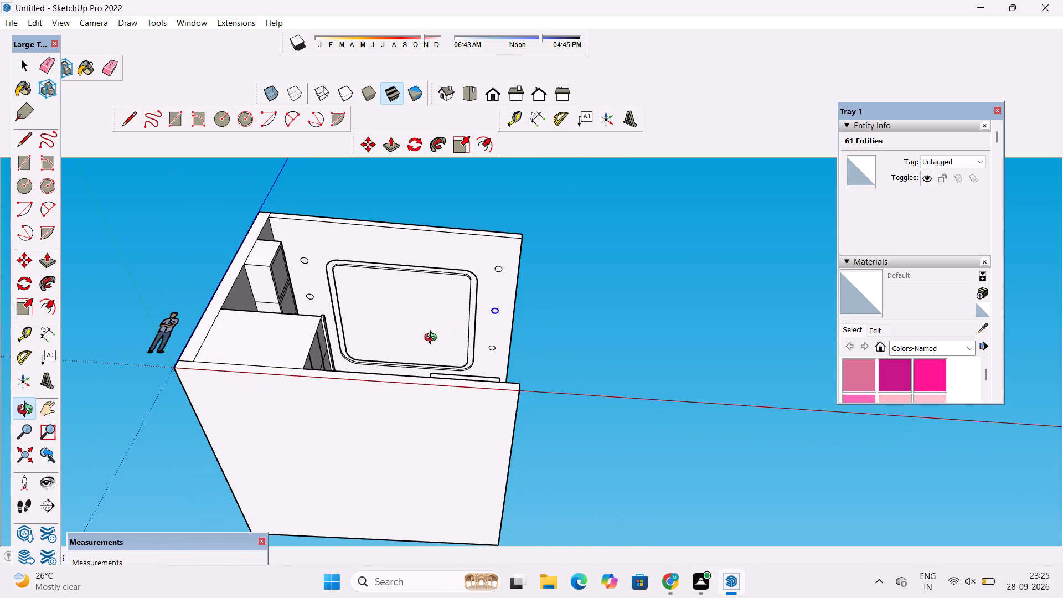
left_click_drag(523, 316, 356, 402)
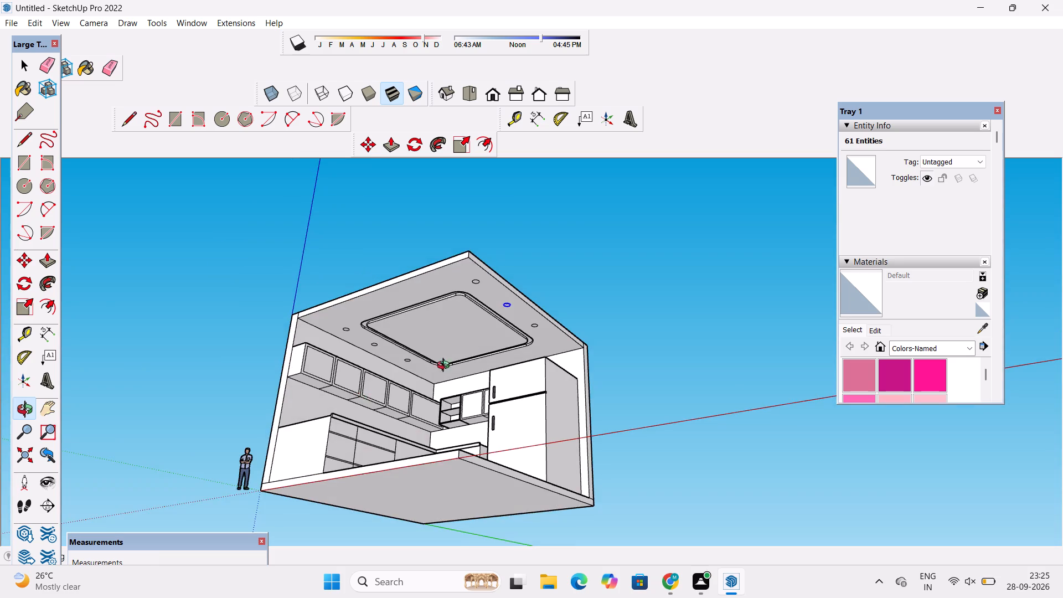
left_click_drag(472, 344, 417, 365)
left_click_drag(417, 374, 417, 317, "shift")
left_click_drag(417, 354, 427, 422)
scroll(377, 321, "up", 4)
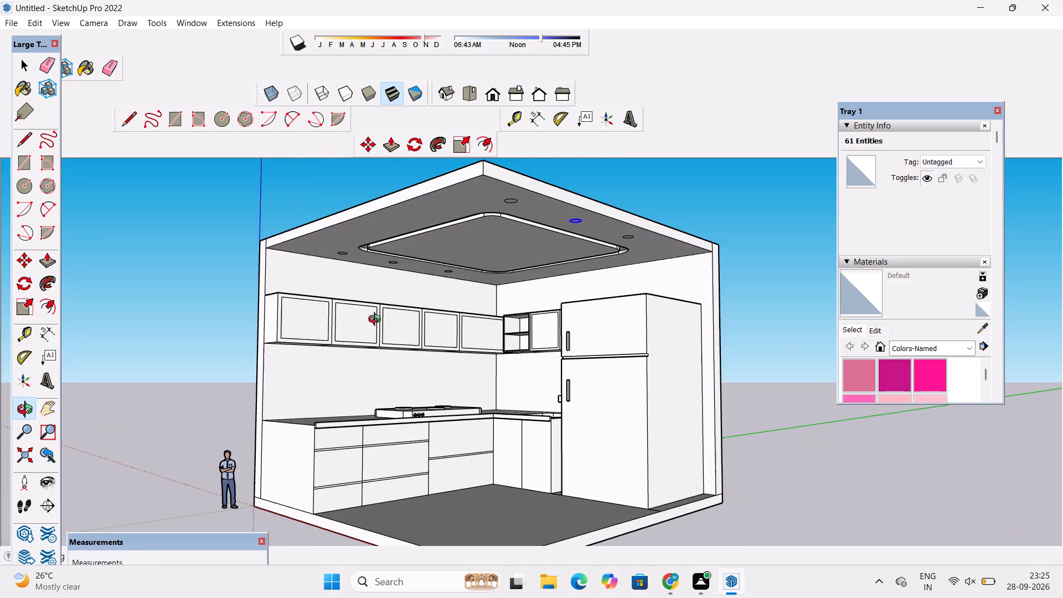
left_click_drag(381, 326, 394, 290, "shift")
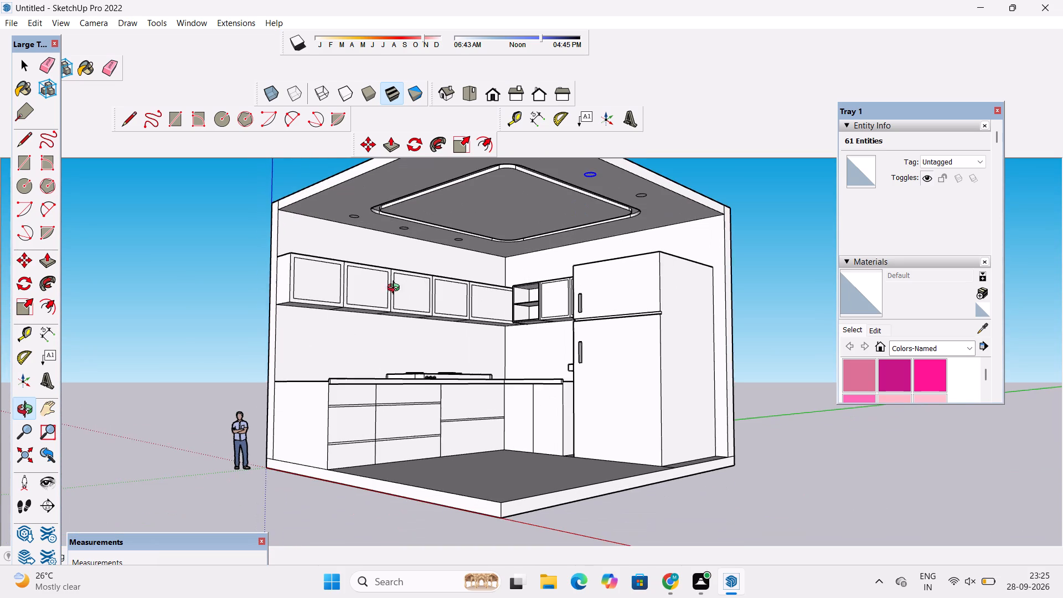
left_click_drag(407, 295, 409, 301)
scroll(409, 301, "down", 3)
left_click_drag(413, 302, 415, 319, "shift")
key("space")
left_click(195, 350)
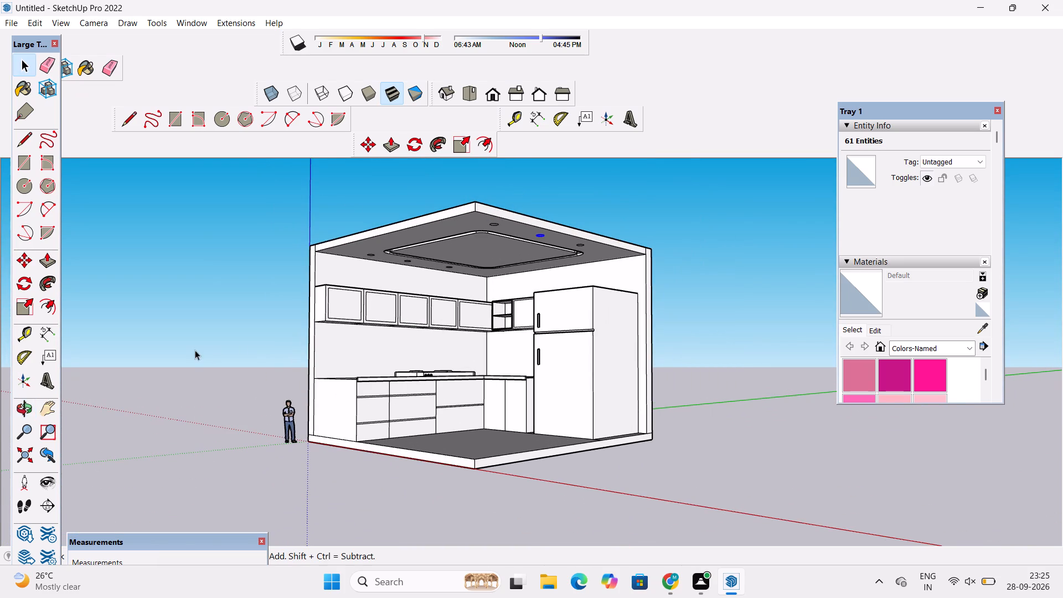
Examine the whole kitchen, including the cabinets, counter and fridge, from raised and low angles.
key("o")
left_click_drag(445, 328, 461, 408)
left_click_drag(460, 409, 448, 367)
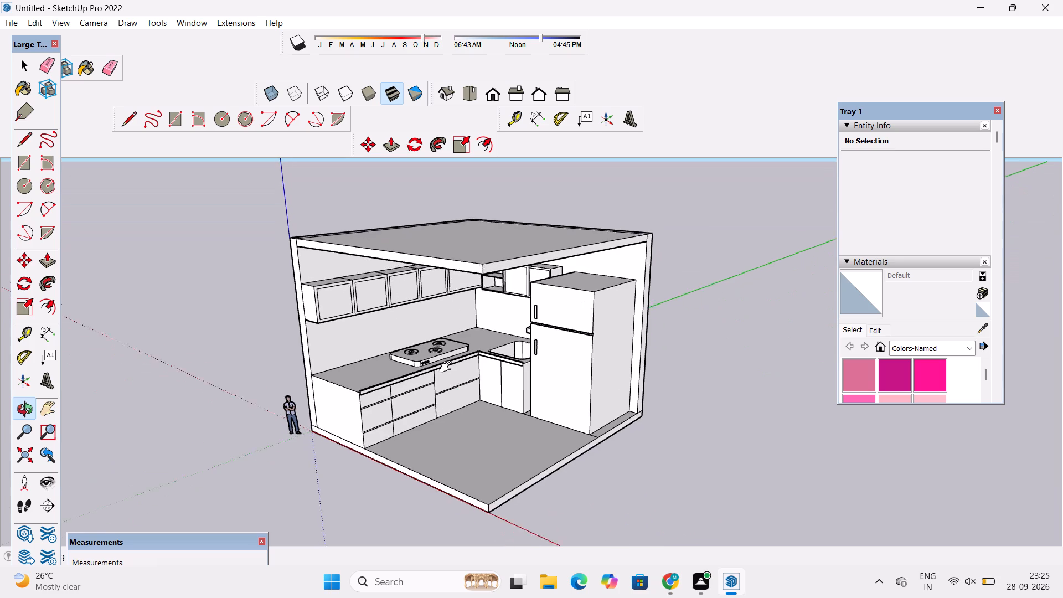
left_click_drag(448, 367, 447, 359)
scroll(441, 342, "up", 1)
left_click_drag(444, 353, 444, 320)
left_click_drag(436, 328, 412, 352, "shift")
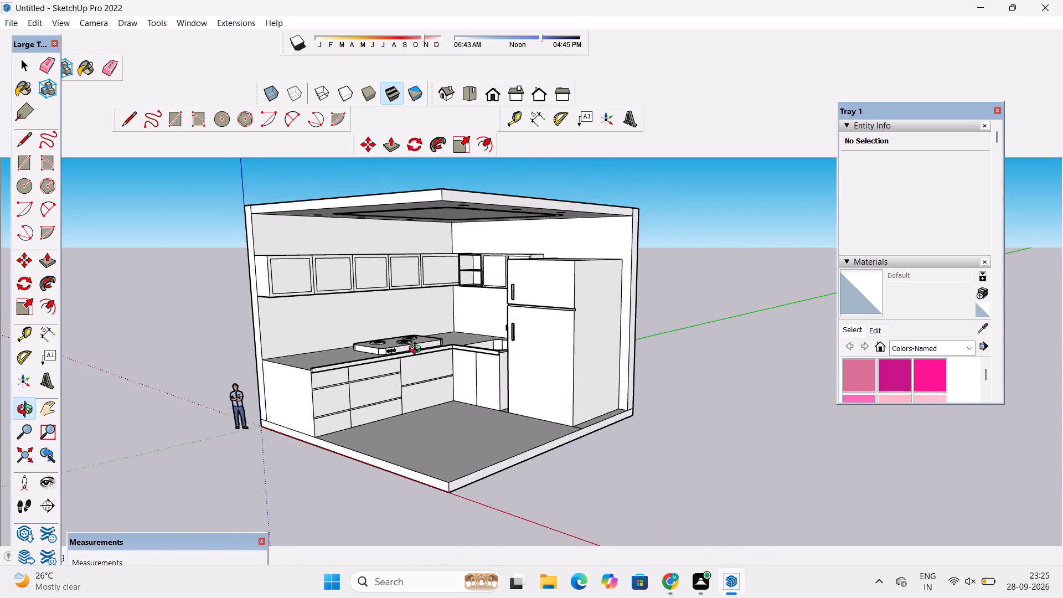
scroll(416, 373, "up", 3)
scroll(416, 373, "down", 4, "shift")
left_click_drag(428, 419, 440, 377, "shift")
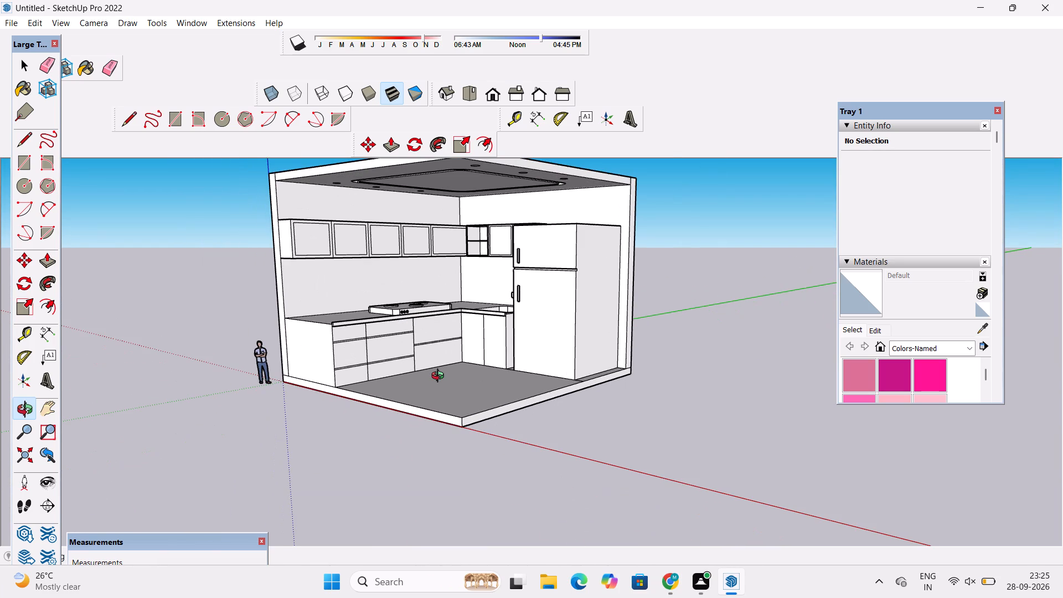
left_click_drag(440, 377, 344, 408)
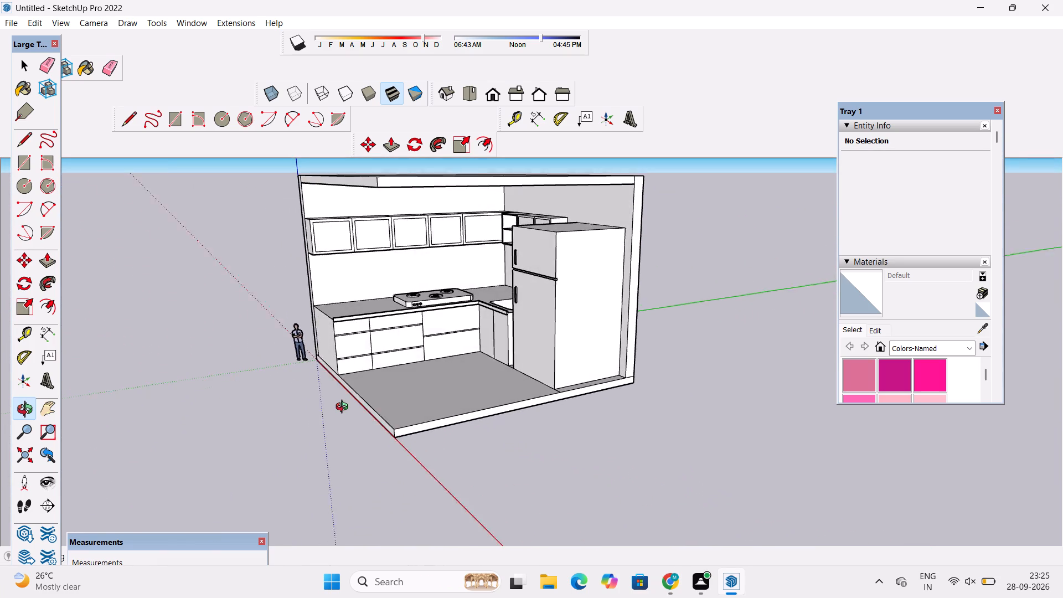
left_click_drag(344, 408, 351, 370)
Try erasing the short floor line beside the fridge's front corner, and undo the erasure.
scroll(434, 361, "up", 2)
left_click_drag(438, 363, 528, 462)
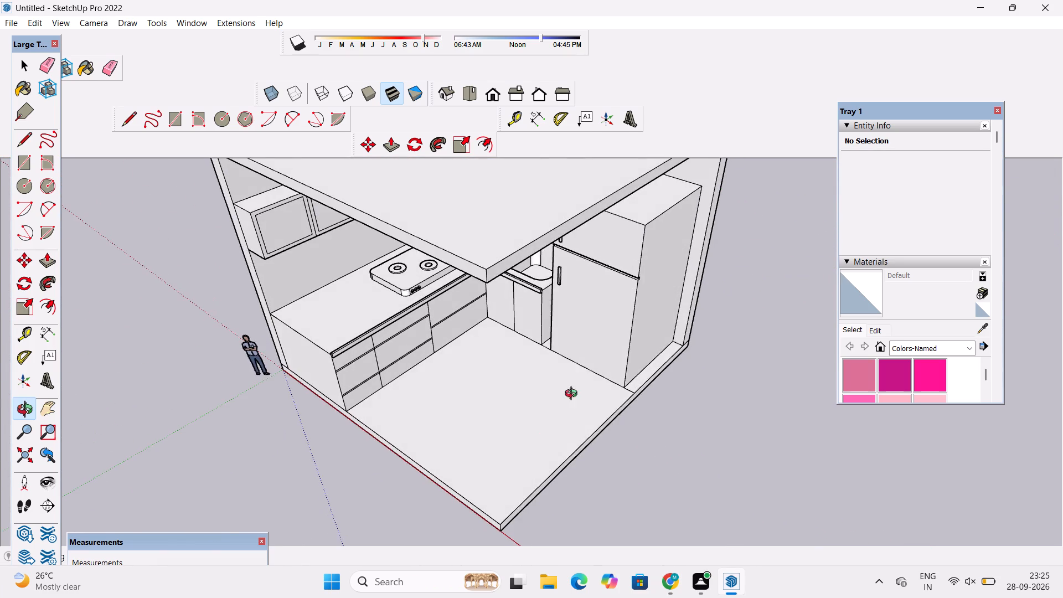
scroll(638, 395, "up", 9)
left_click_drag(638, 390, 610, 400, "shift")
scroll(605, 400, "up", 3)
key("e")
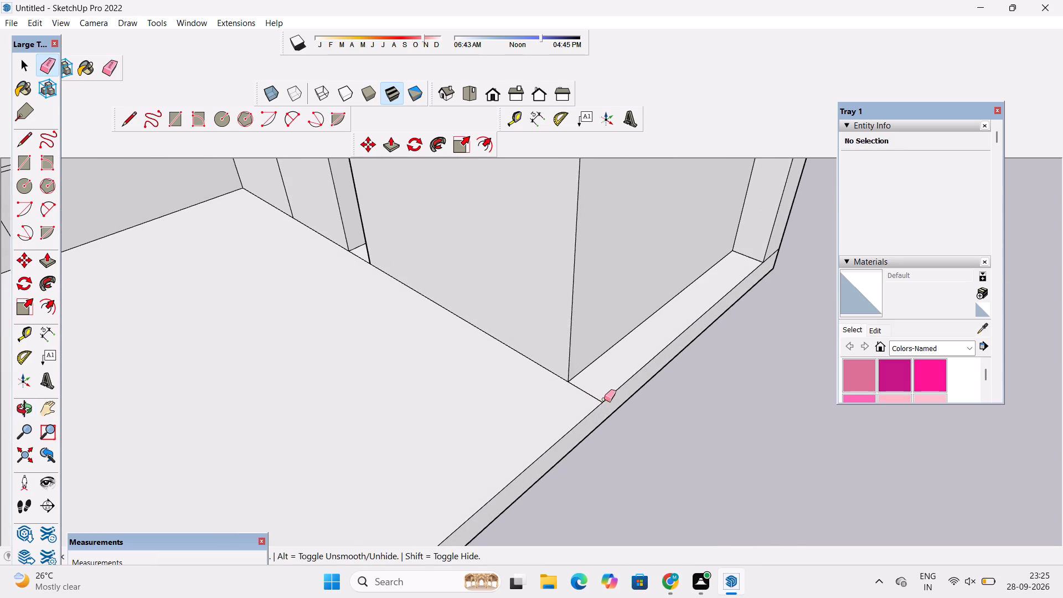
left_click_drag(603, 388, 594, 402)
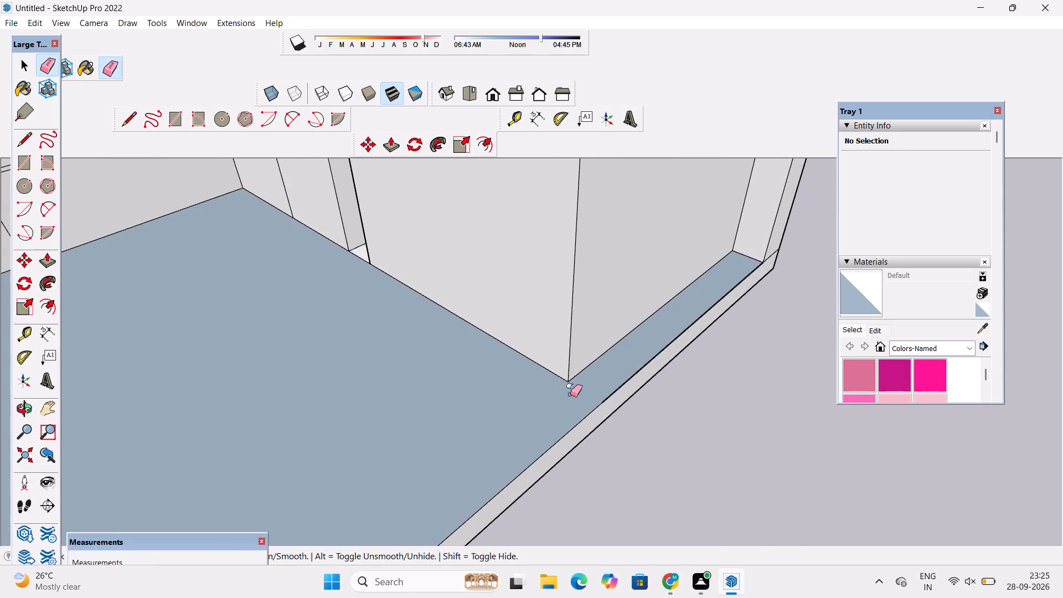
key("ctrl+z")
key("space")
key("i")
Examine the floor, counters and fridge from above.
scroll(570, 394, "down", 1)
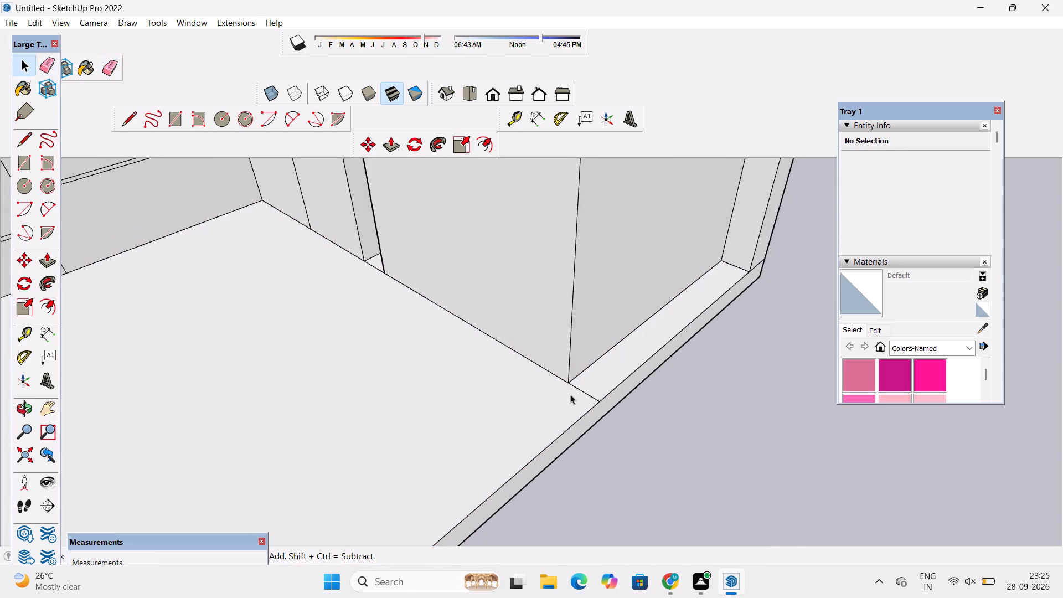
key("o")
left_click_drag(579, 416, 576, 401)
scroll(571, 397, "down", 6)
left_click_drag(569, 400, 536, 424, "shift")
scroll(524, 420, "down", 5)
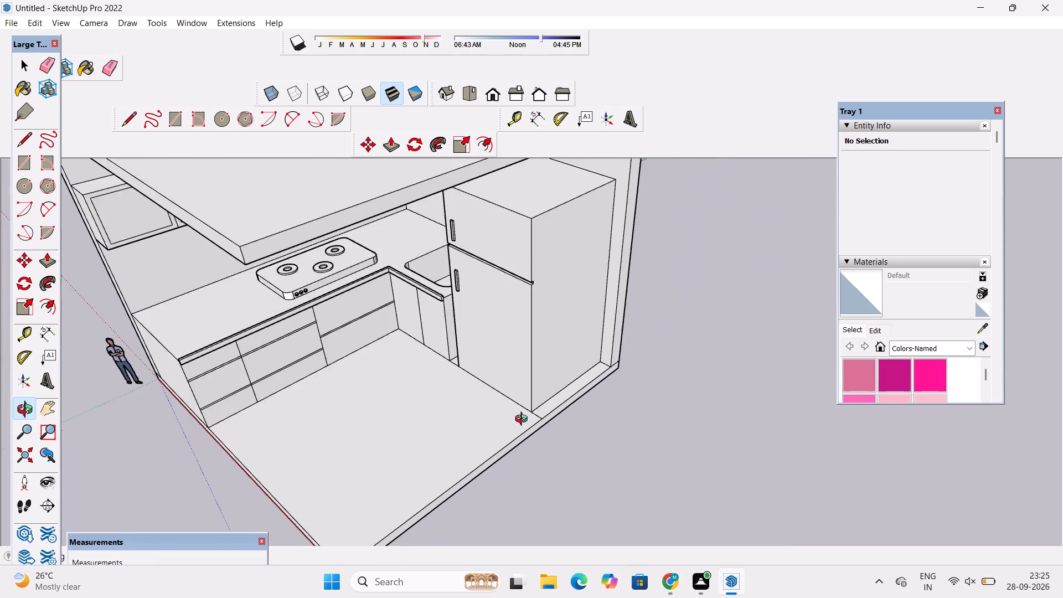
scroll(524, 420, "down", 1)
left_click_drag(519, 419, 523, 394, "shift")
scroll(864, 220, "down", 1)
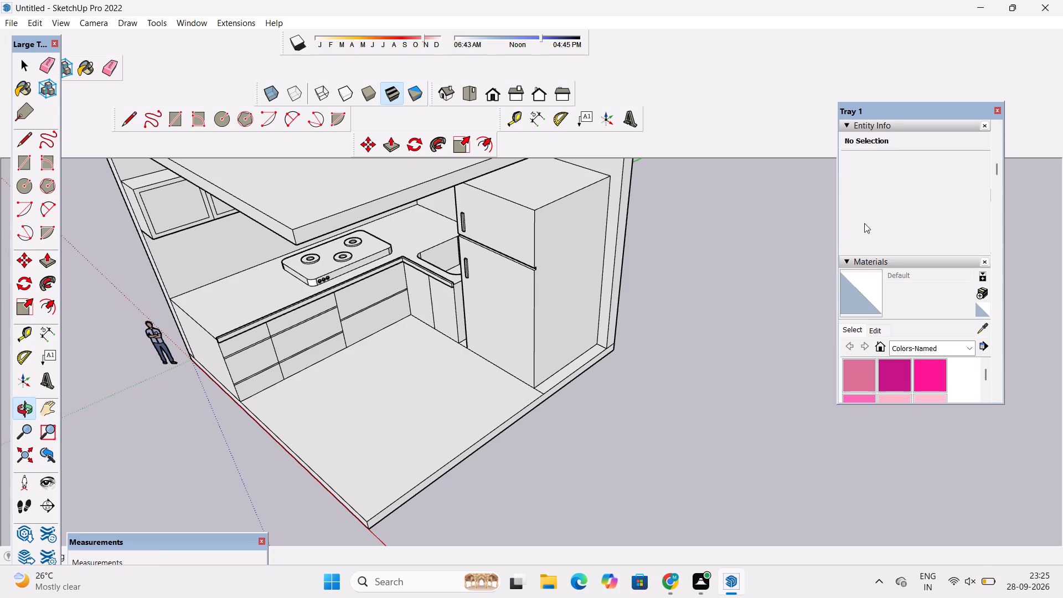
Paint the ceiling's underside around the recessed band with the 0005_LightPink colour.
scroll(864, 224, "down", 1)
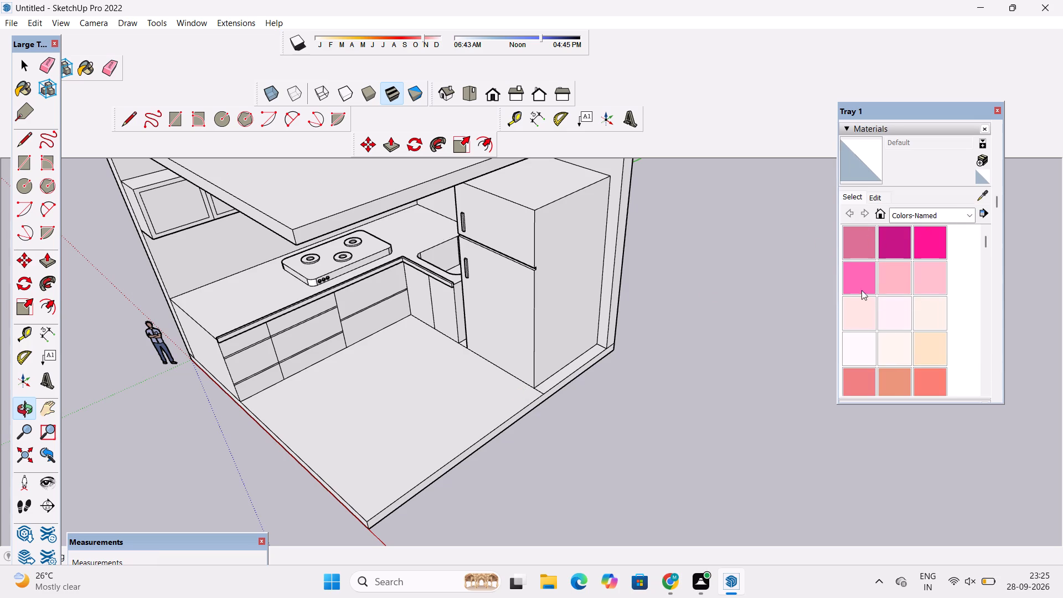
left_click(881, 275)
key("o")
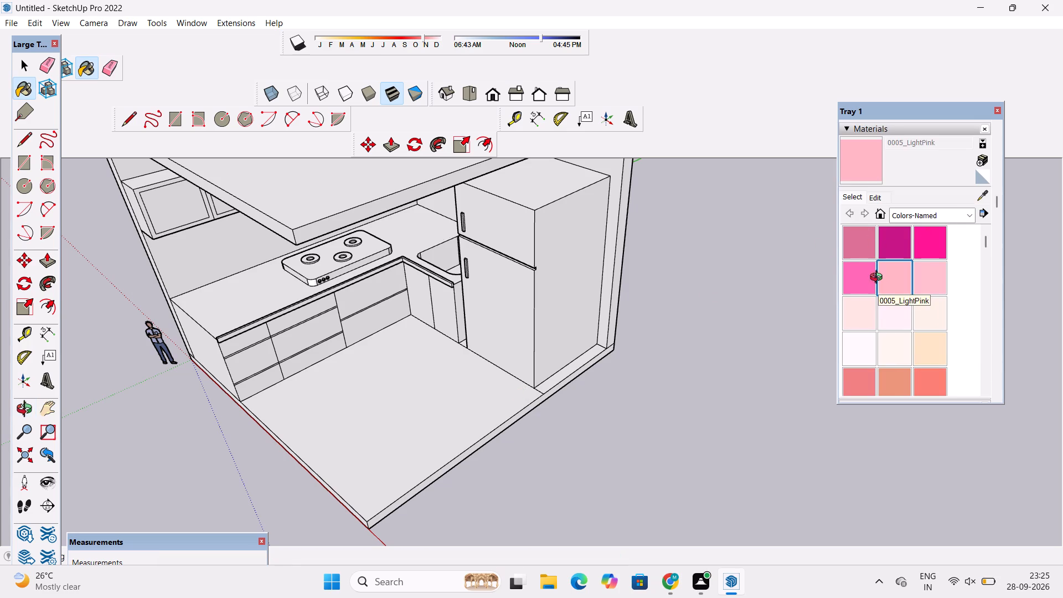
left_click_drag(605, 372, 618, 261)
left_click_drag(510, 319, 551, 401)
left_click_drag(551, 403, 553, 308)
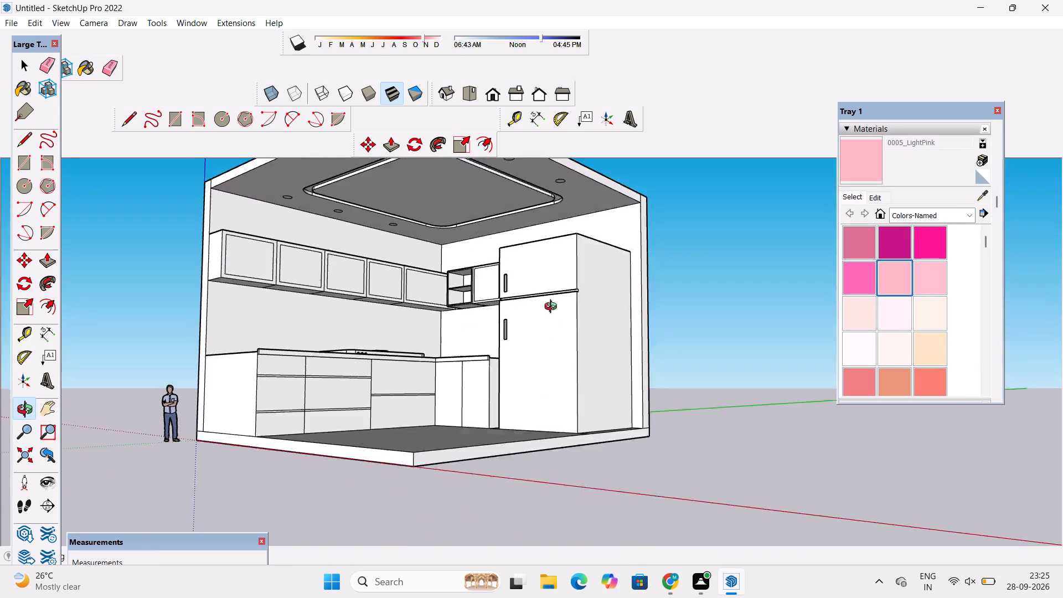
left_click_drag(553, 308, 551, 299)
scroll(549, 292, "down", 3)
left_click_drag(546, 307, 563, 443, "shift")
scroll(526, 348, "up", 3)
left_click_drag(526, 347, 526, 323)
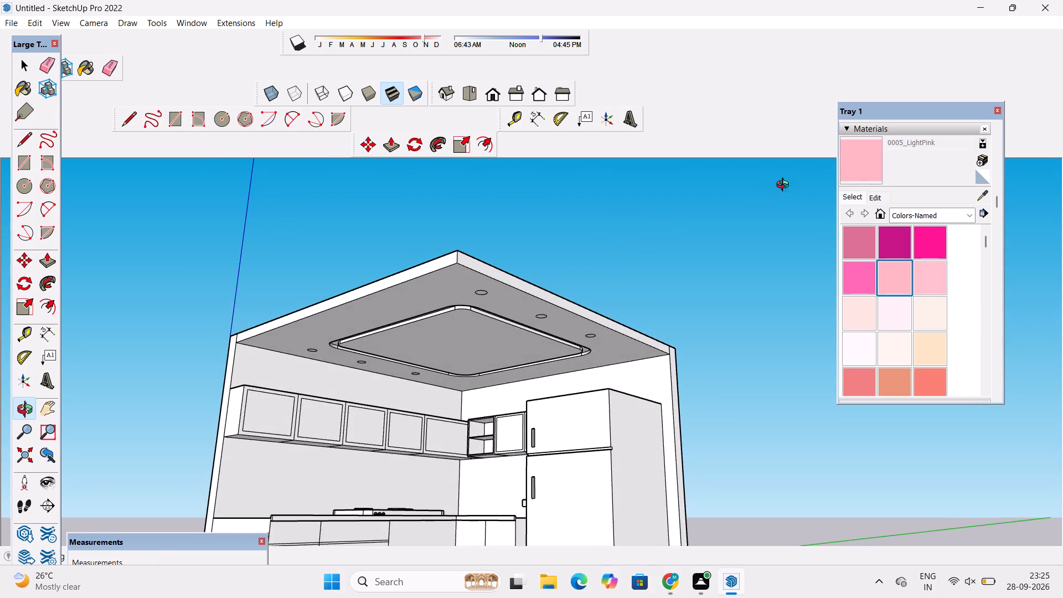
left_click(849, 161)
left_click(559, 331)
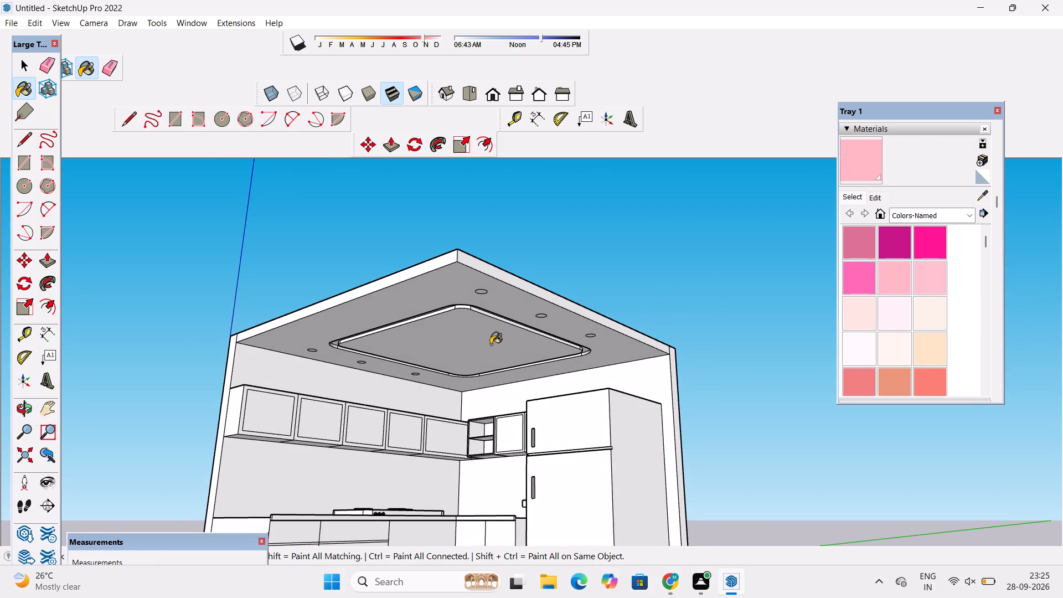
Paint the central ceiling panel inside the rounded band with the 0004_HotPink colour.
scroll(487, 345, "up", 4)
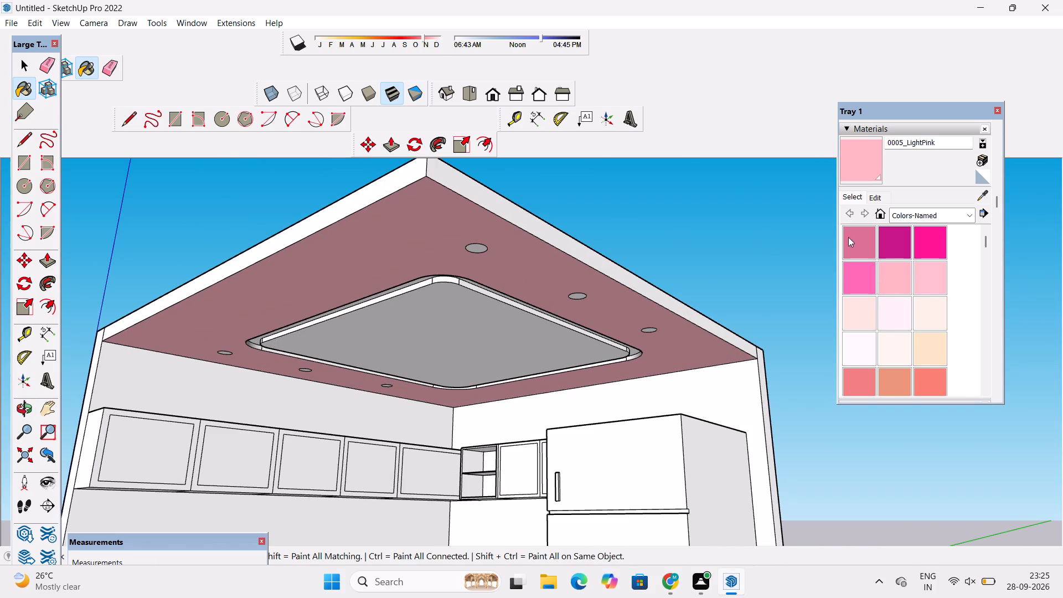
left_click(864, 270)
left_click(536, 338)
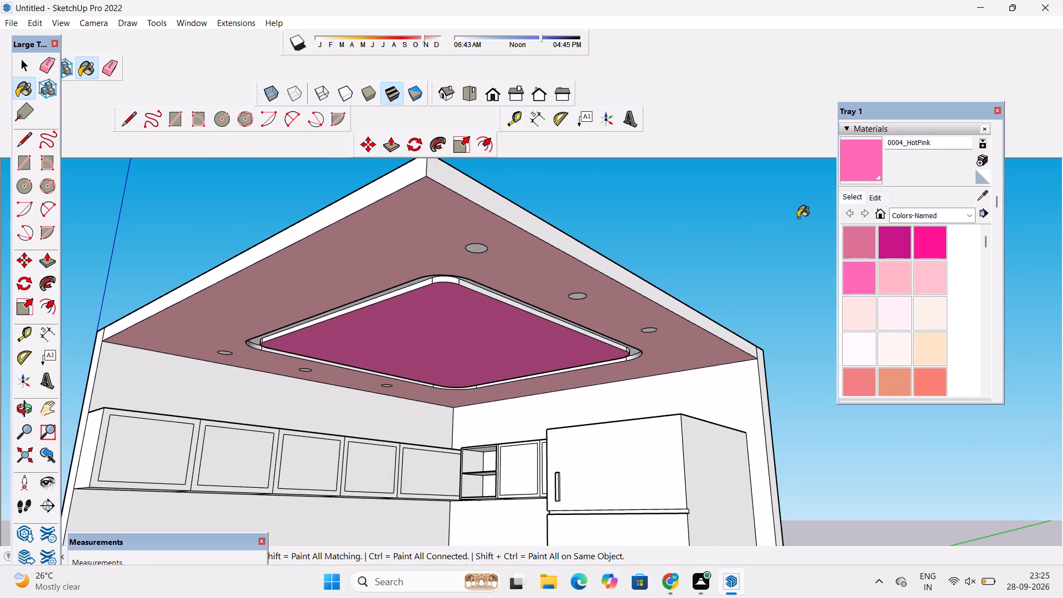
Darken the 0004_HotPink material slightly by lowering its brightness.
left_click(872, 200)
left_click(907, 250)
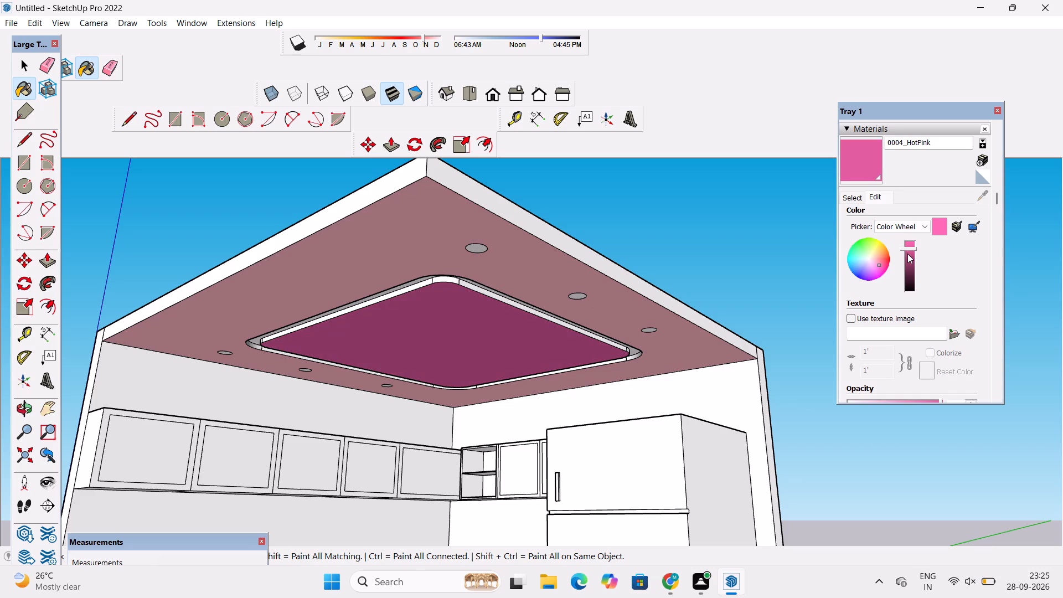
triple_click(907, 254)
Paint two corner faces and the two adjoining straight edge faces of the central ceiling panel with 0004_HotPink.
scroll(476, 293, "up", 5)
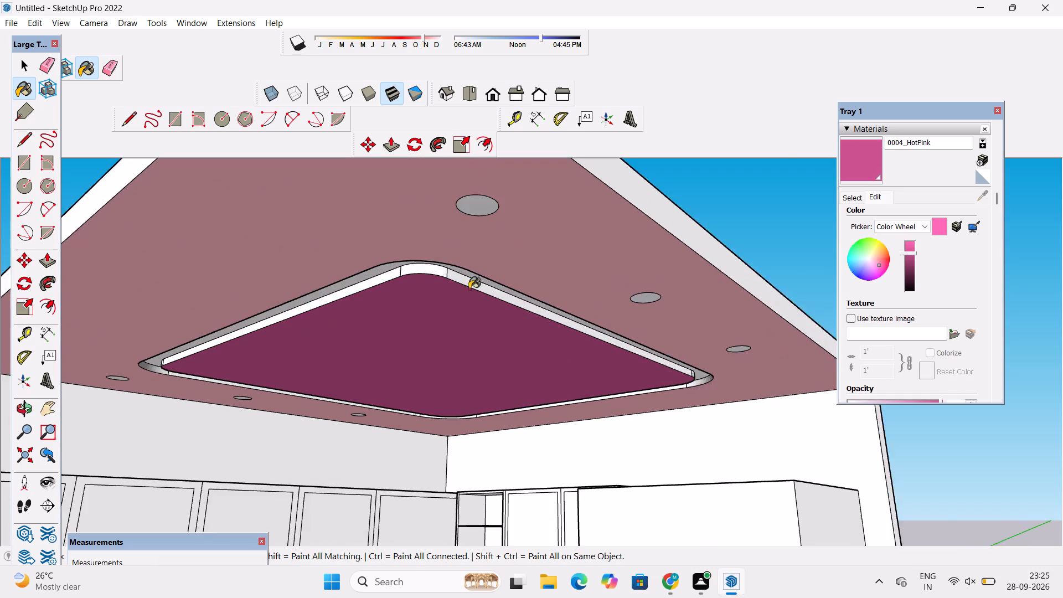
scroll(469, 289, "up", 4)
left_click(426, 264)
left_click(455, 274)
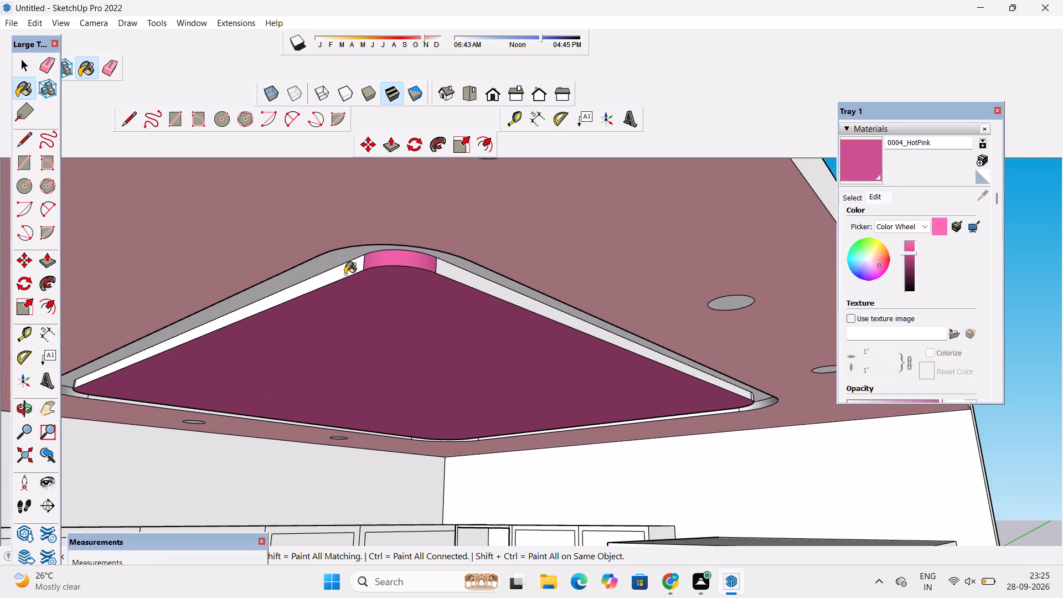
left_click(344, 270)
scroll(286, 280, "down", 4)
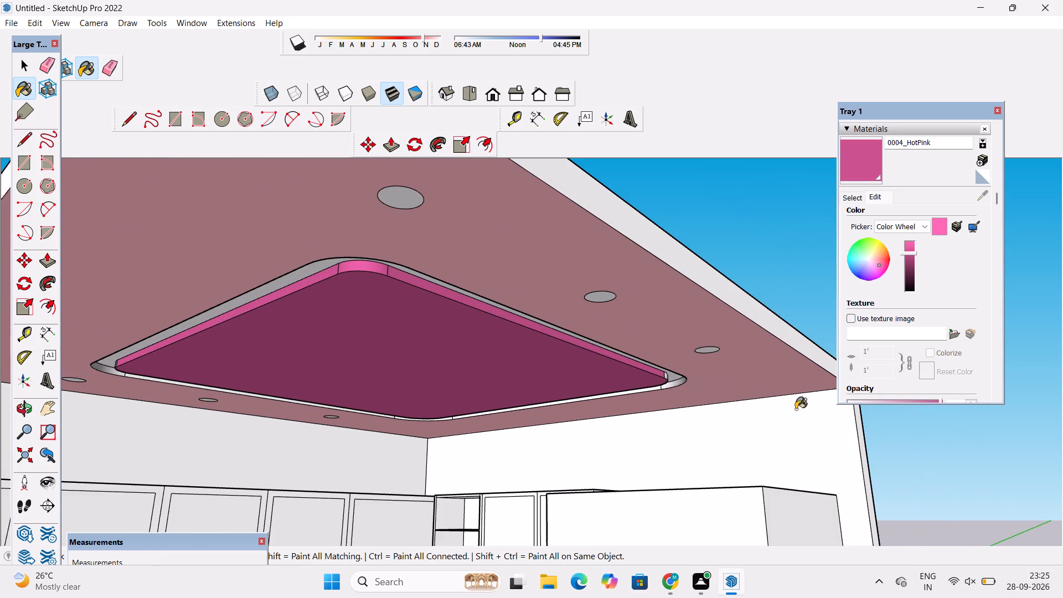
scroll(767, 413, "up", 16)
left_click(548, 302)
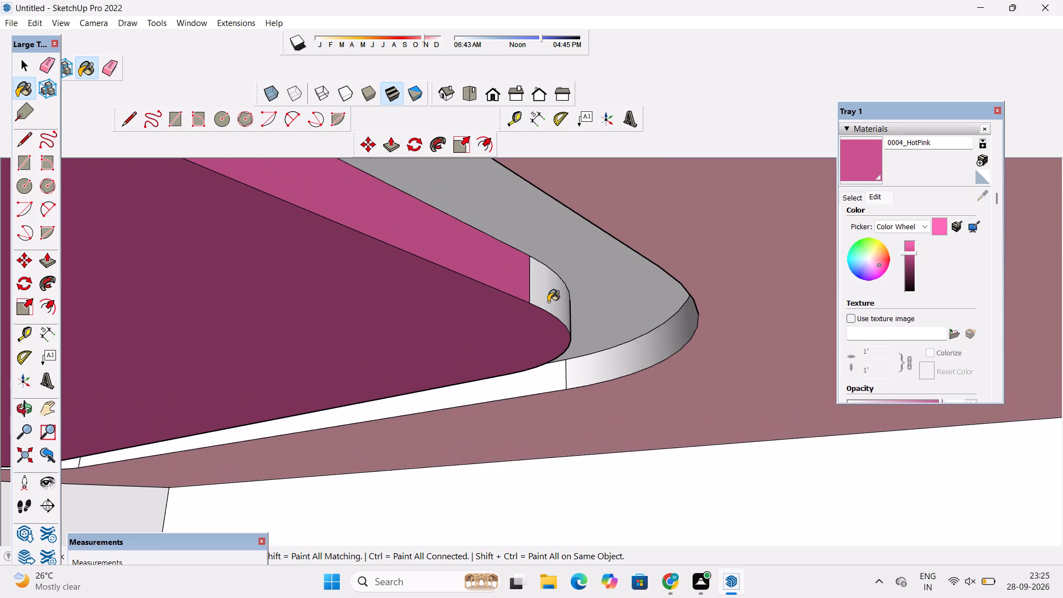
Paint the next unpainted straight edge face of the central ceiling panel with 0004_HotPink.
key("o")
left_click_drag(687, 331, 411, 269)
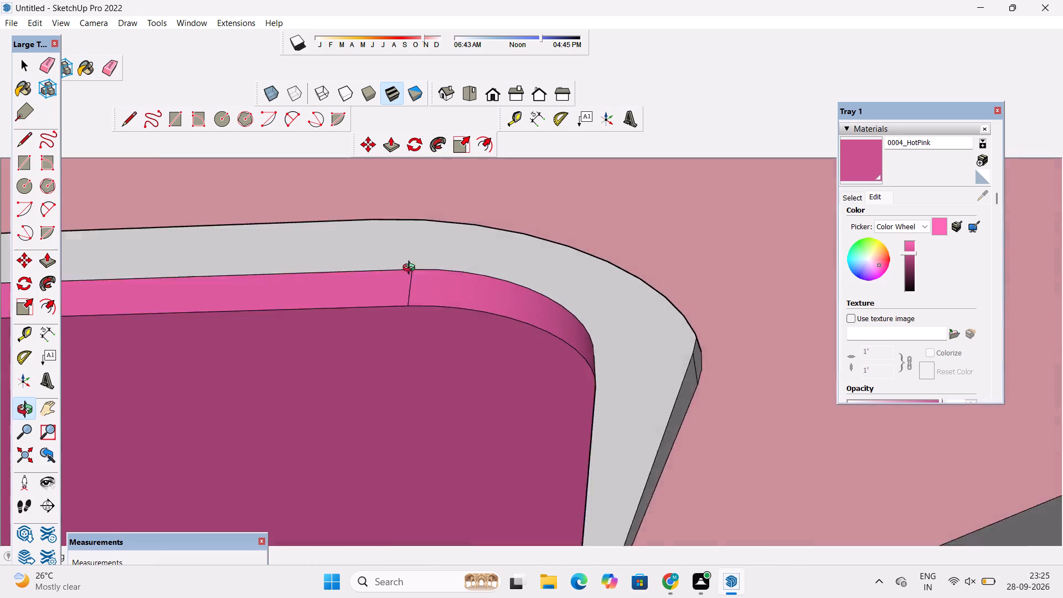
left_click_drag(411, 269, 400, 272)
left_click_drag(736, 372, 627, 340)
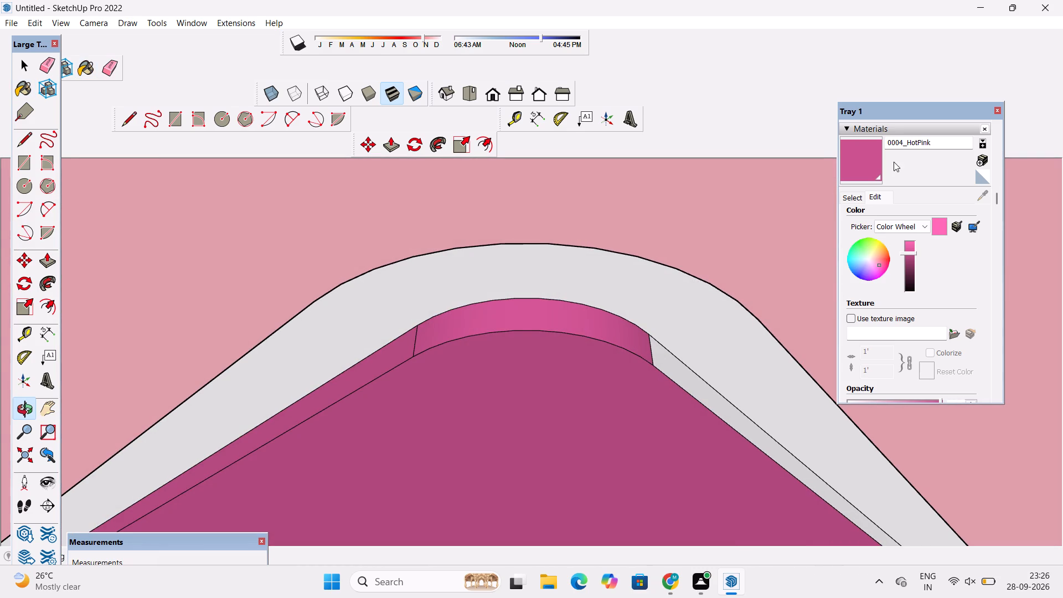
left_click(864, 167)
left_click(687, 380)
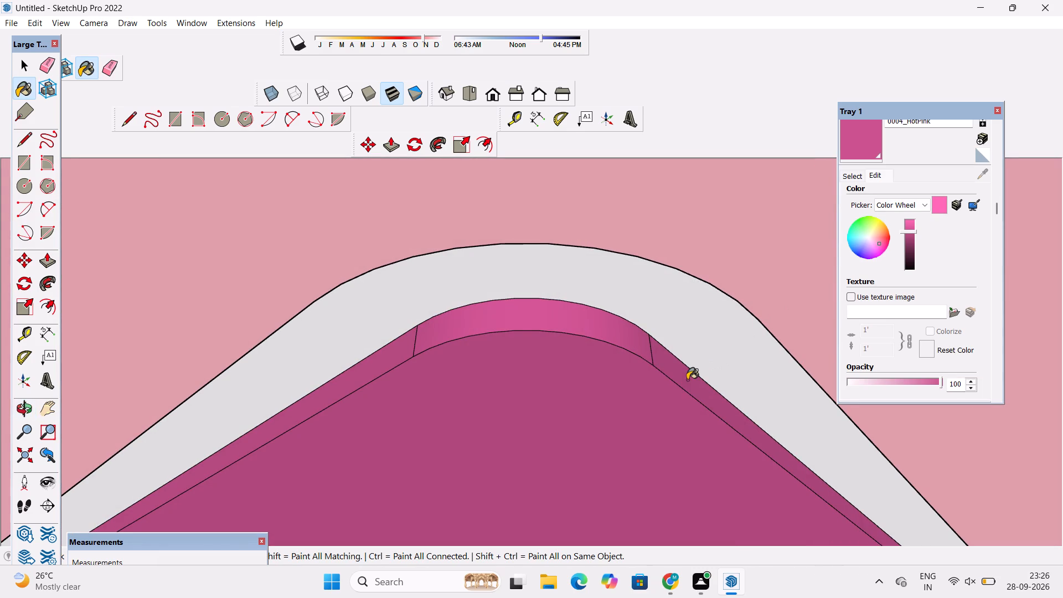
Paint the central panel's remaining white corner face and its adjoining straight edge face with 0004_HotPink.
key("o")
scroll(687, 377, "down", 11)
left_click_drag(476, 365, 631, 340)
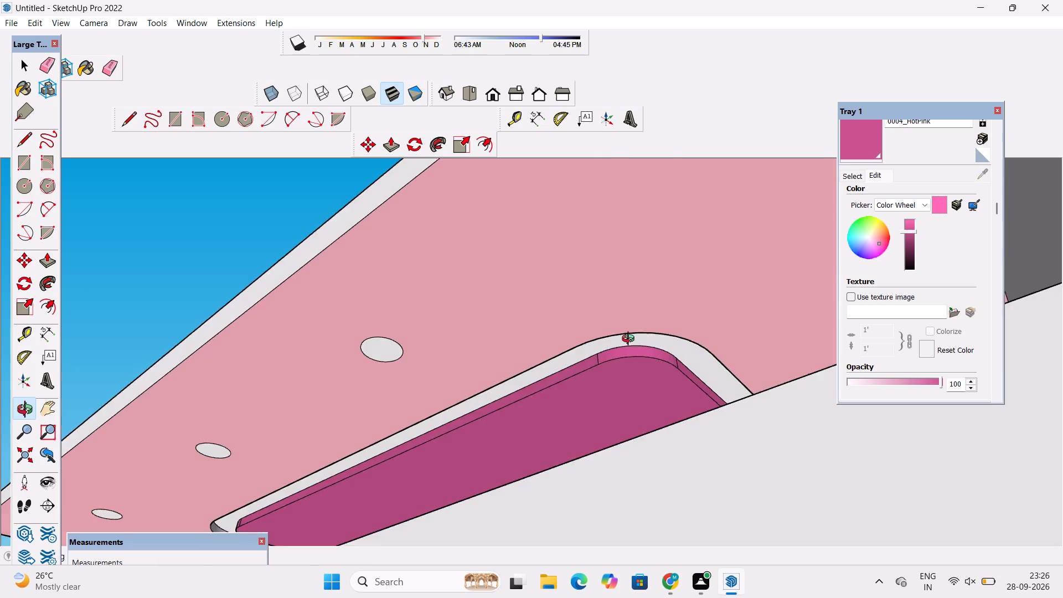
left_click_drag(631, 340, 723, 323)
scroll(742, 321, "down", 5)
left_click_drag(508, 339, 776, 339)
scroll(782, 339, "down", 10)
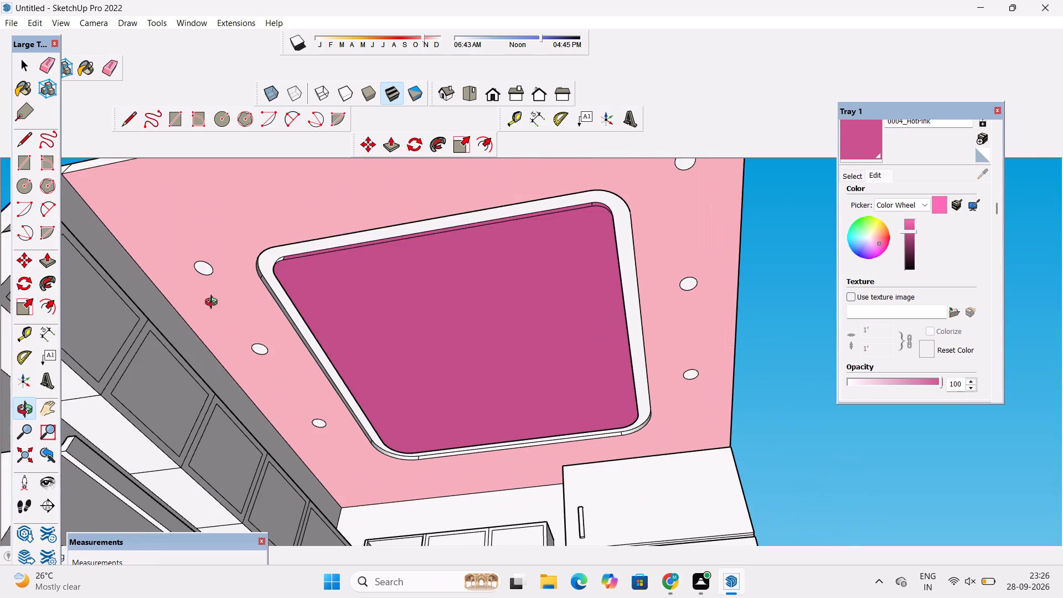
left_click_drag(214, 303, 378, 301)
left_click(363, 266)
left_click_drag(362, 268, 402, 412, "shift")
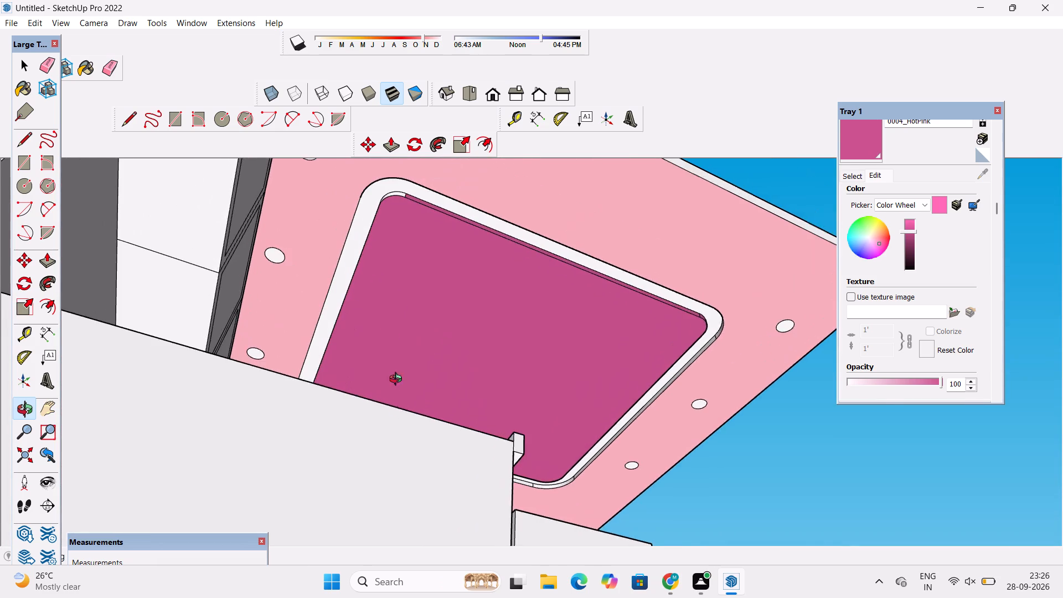
scroll(393, 267, "up", 5)
left_click_drag(393, 264, 442, 348, "shift")
scroll(400, 240, "up", 4)
left_click_drag(400, 240, 448, 250)
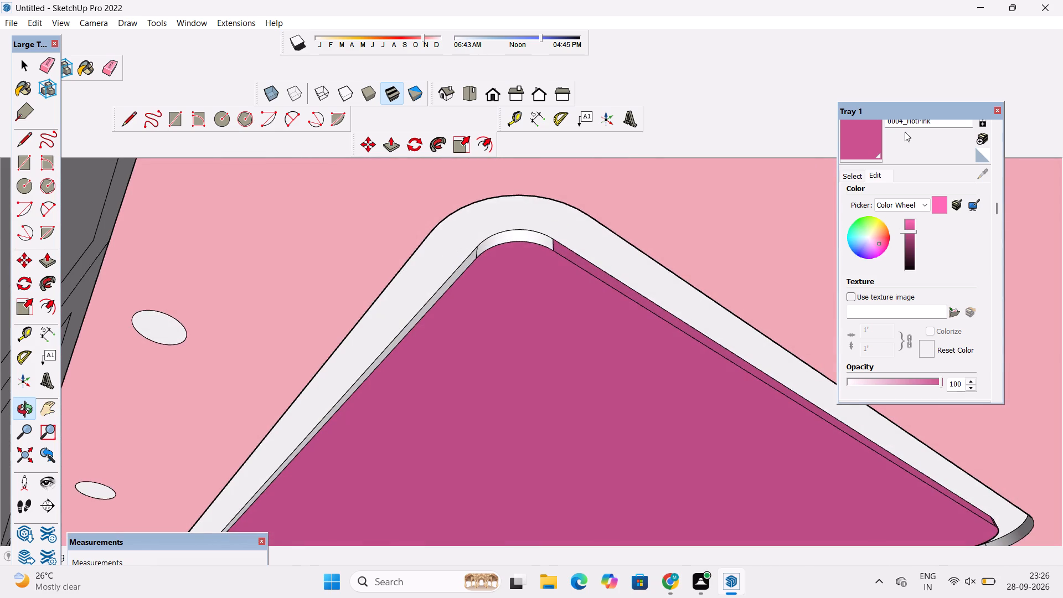
left_click(831, 149)
left_click(853, 142)
scroll(529, 245, "up", 4)
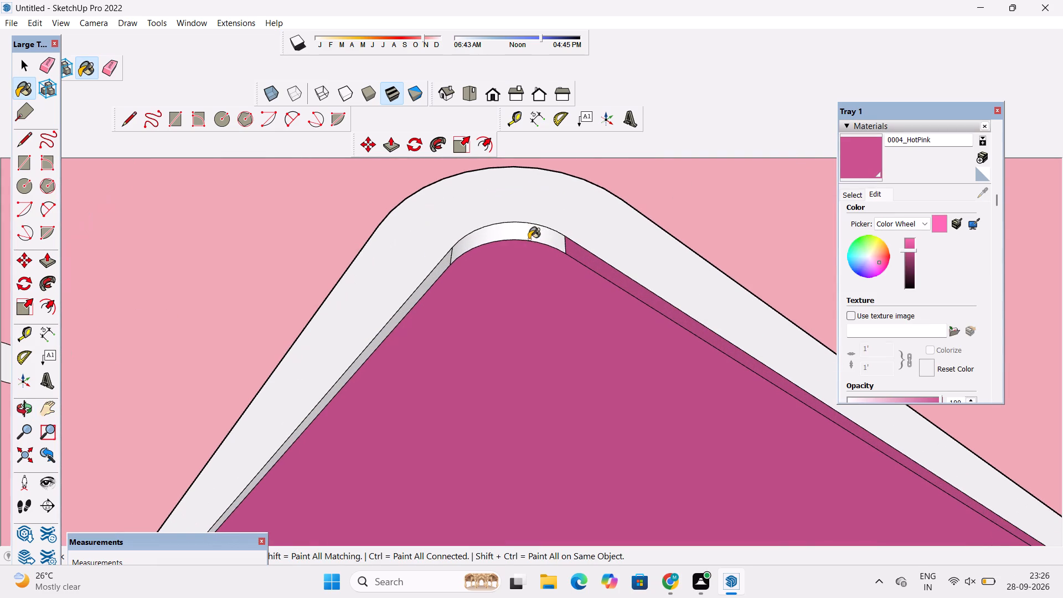
left_click(537, 231)
scroll(442, 258, "up", 4)
left_click(443, 264)
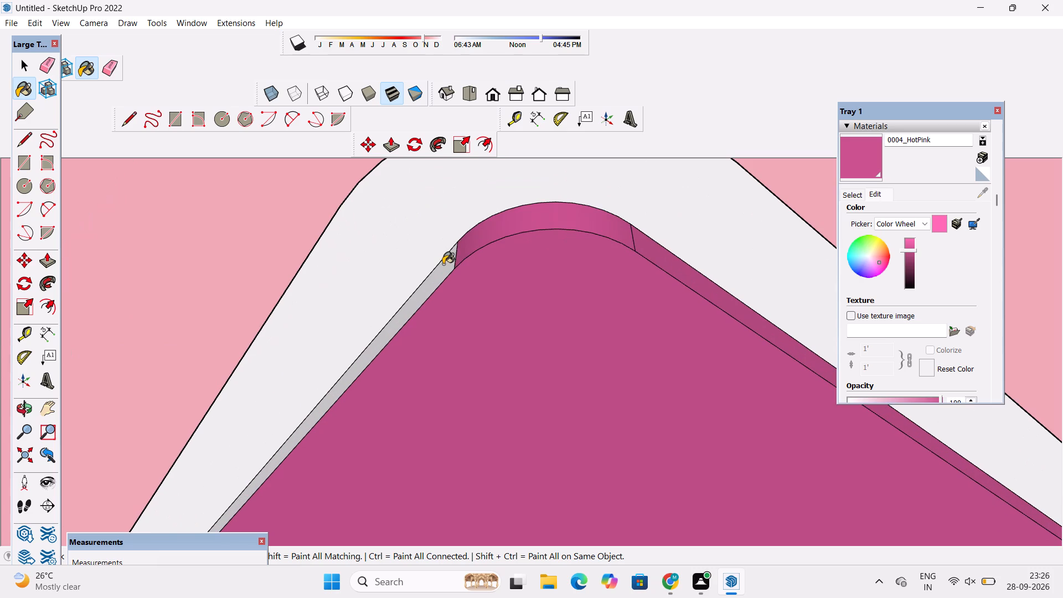
Examine the painted ceiling, its central panel and the recessed band from several angles below.
key("o")
scroll(433, 265, "down", 20)
scroll(433, 265, "down", 2)
left_click_drag(487, 263, 455, 281)
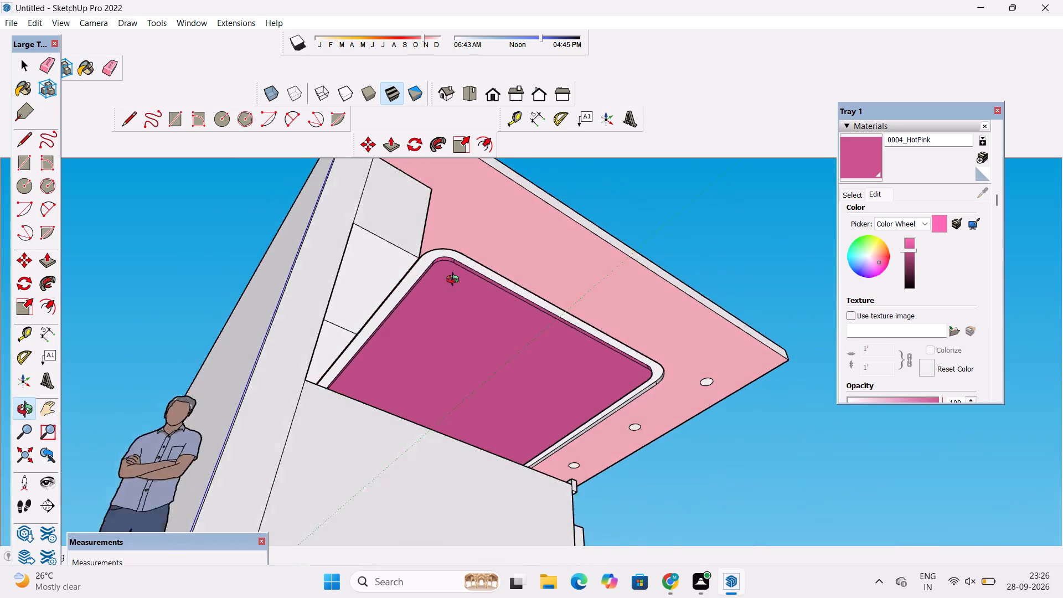
left_click_drag(455, 281, 347, 331)
left_click_drag(469, 328, 364, 354)
left_click_drag(461, 355, 420, 313, "shift")
left_click_drag(550, 285, 449, 279)
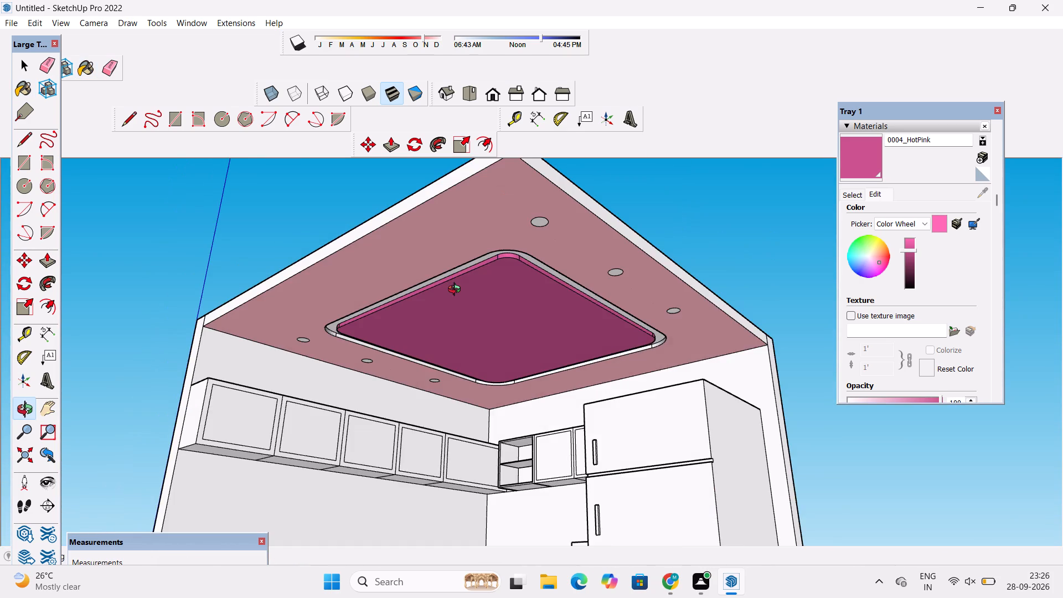
scroll(457, 291, "up", 1)
left_click_drag(587, 271, 438, 260)
left_click_drag(454, 290, 550, 308)
left_click_drag(497, 313, 521, 295, "shift")
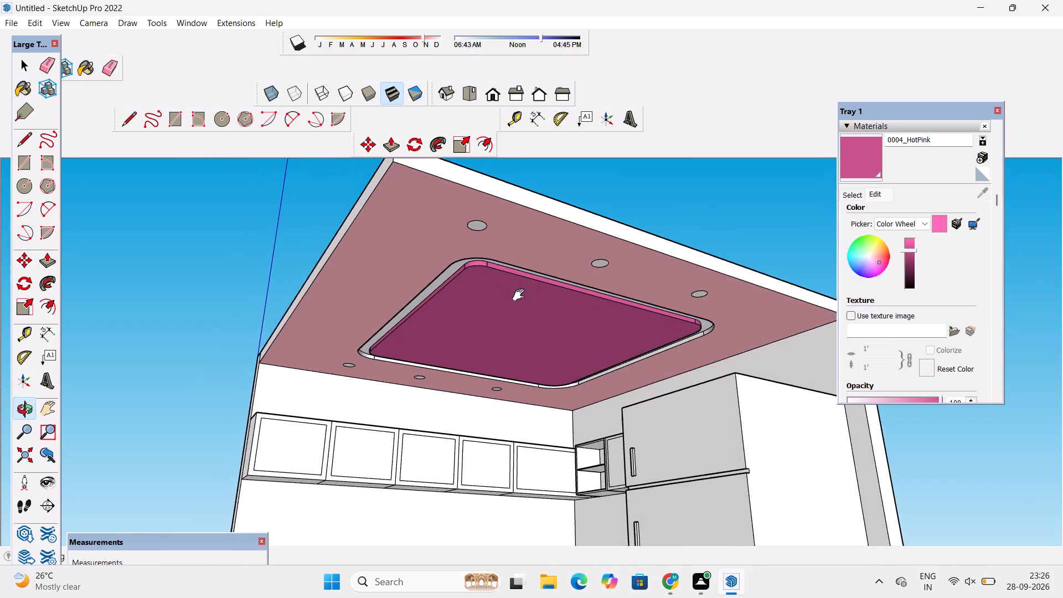
left_click_drag(521, 295, 565, 296, "shift")
left_click_drag(479, 267, 561, 272)
left_click_drag(506, 293, 540, 238)
left_click_drag(604, 254, 544, 281, "shift")
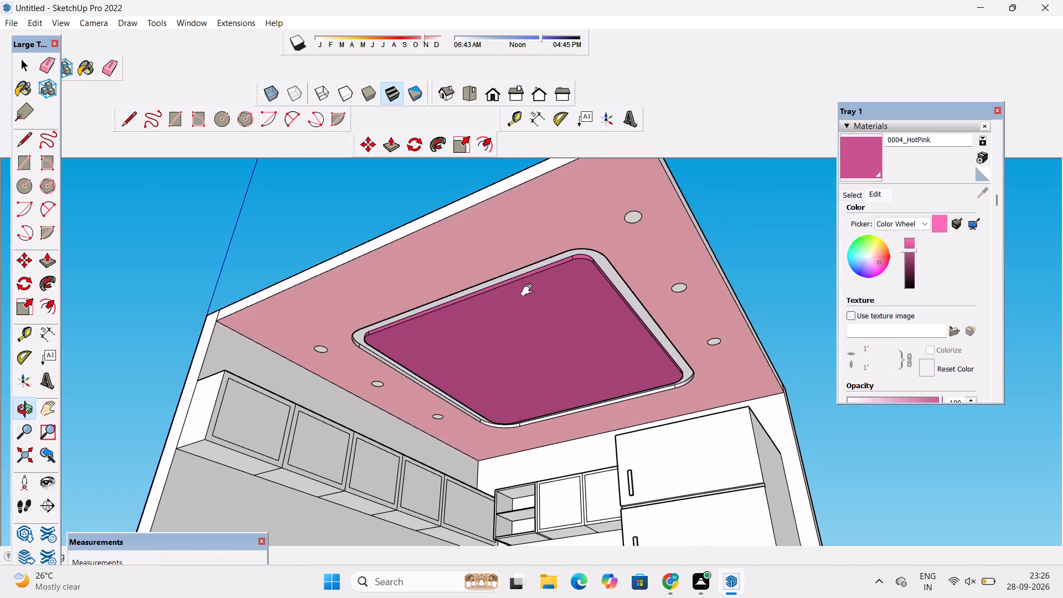
left_click_drag(529, 290, 536, 256)
scroll(567, 254, "up", 3)
left_click_drag(574, 250, 555, 268, "shift")
left_click_drag(556, 277, 548, 206)
left_click_drag(548, 206, 592, 327)
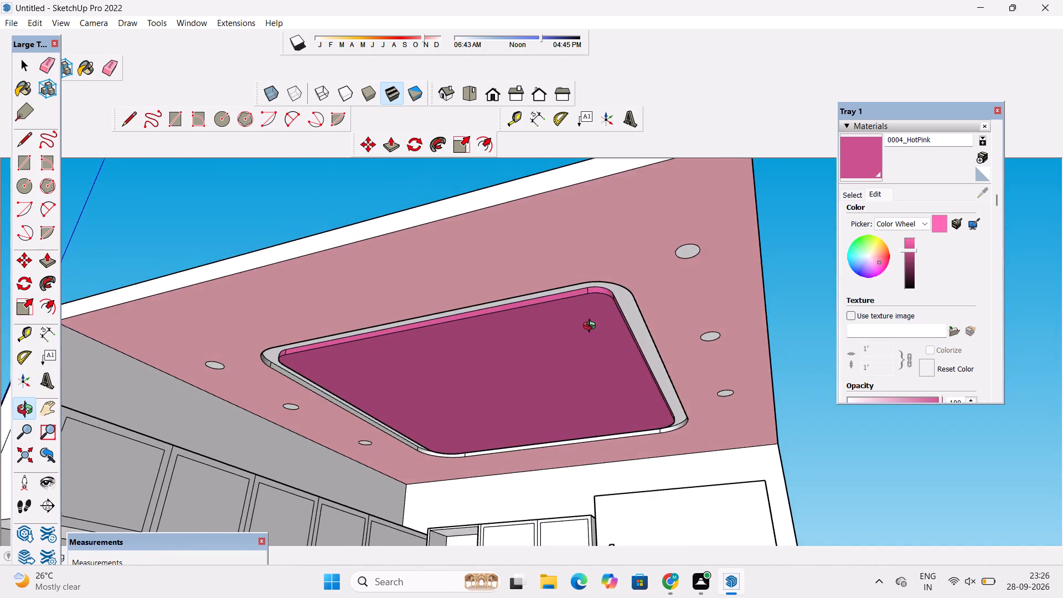
left_click_drag(592, 327, 541, 320)
scroll(521, 290, "down", 7)
left_click_drag(518, 326, 518, 363)
left_click_drag(517, 366, 499, 318)
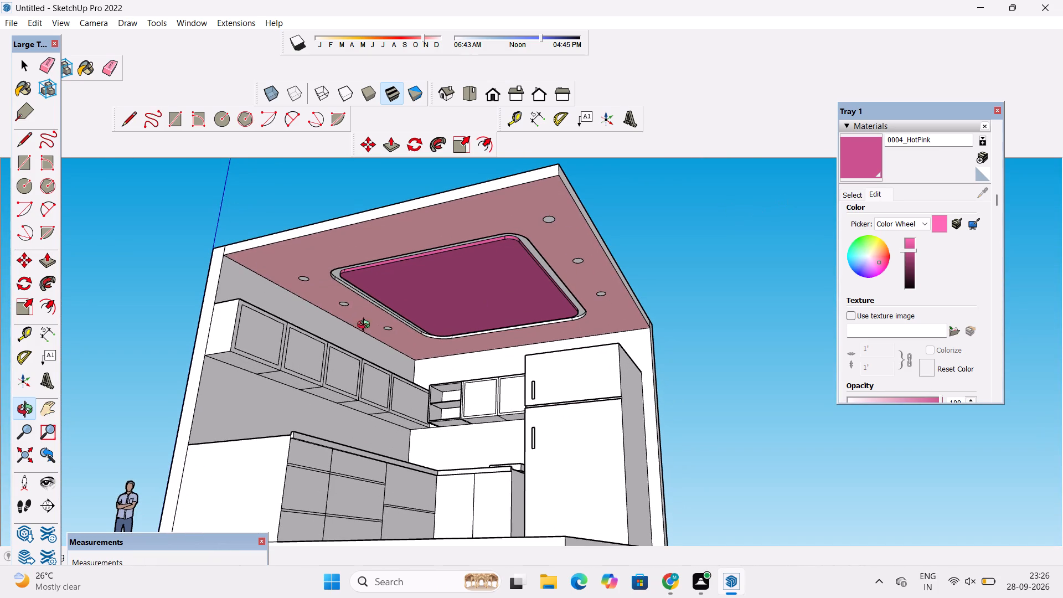
left_click_drag(453, 291, 452, 327)
scroll(483, 288, "up", 8)
left_click_drag(502, 286, 433, 282)
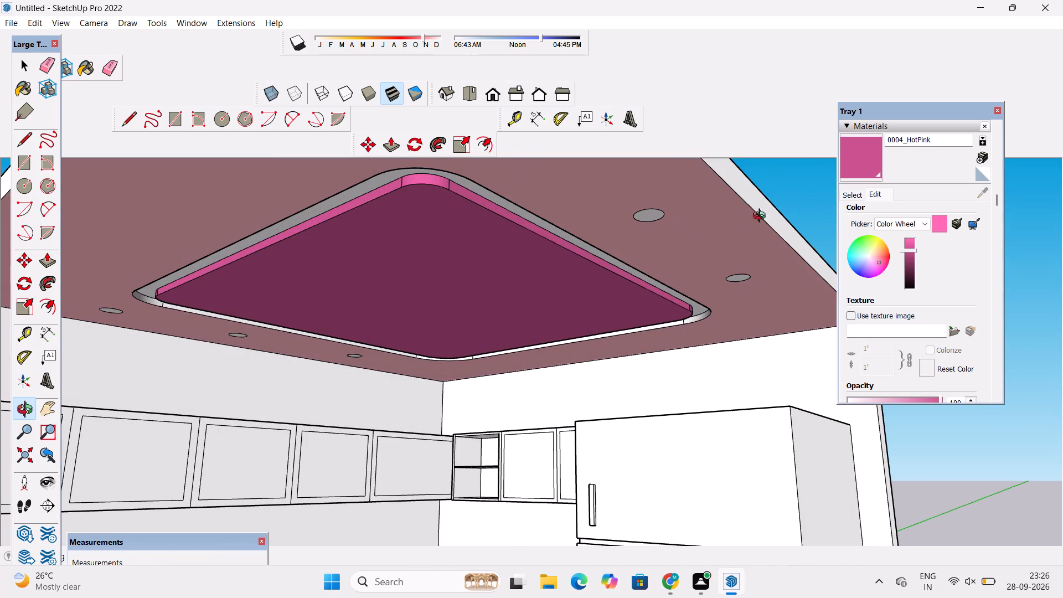
Paint the recessed band surrounding the central ceiling panel with the 0001_PaleVioletRed colour.
left_click(852, 200)
left_click(858, 245)
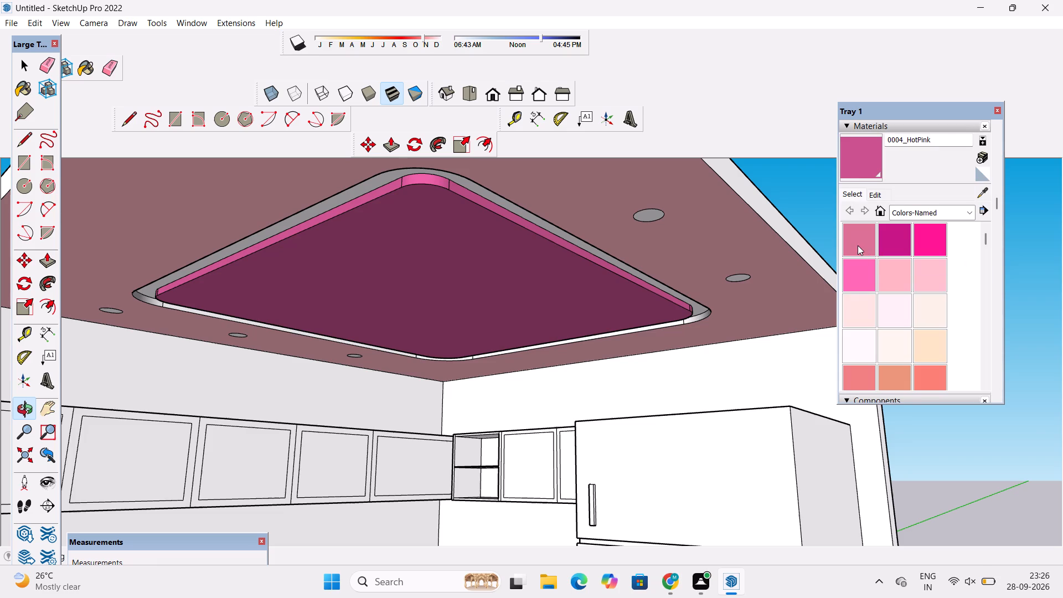
scroll(499, 294, "up", 5)
left_click(656, 186)
Paint two straight faces and two rounded corners of the recess's outer side wall with 0001_PaleVioletRed.
scroll(573, 248, "down", 6)
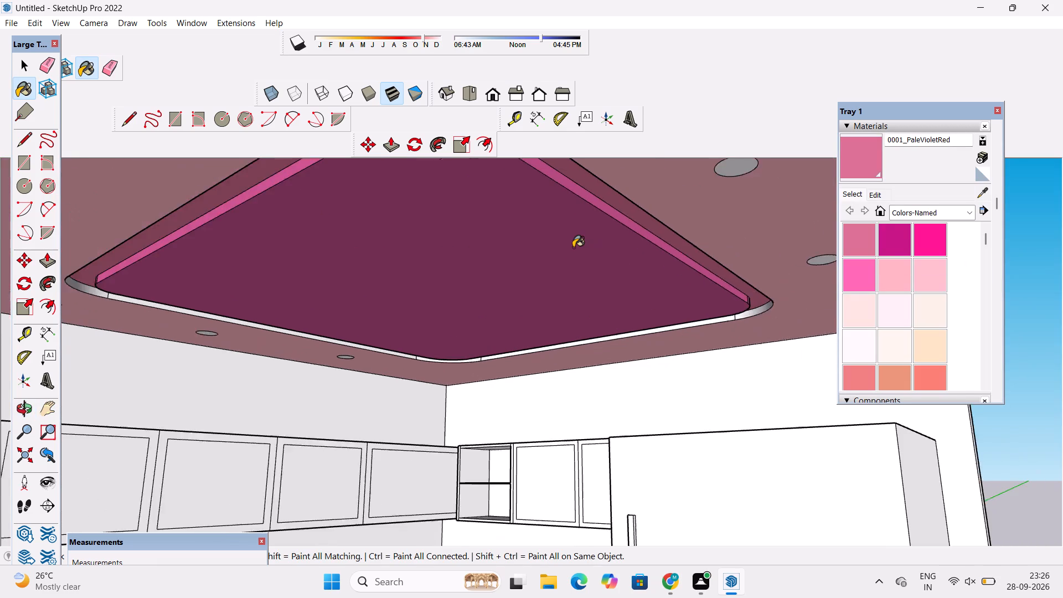
scroll(573, 248, "down", 2)
scroll(545, 322, "up", 13)
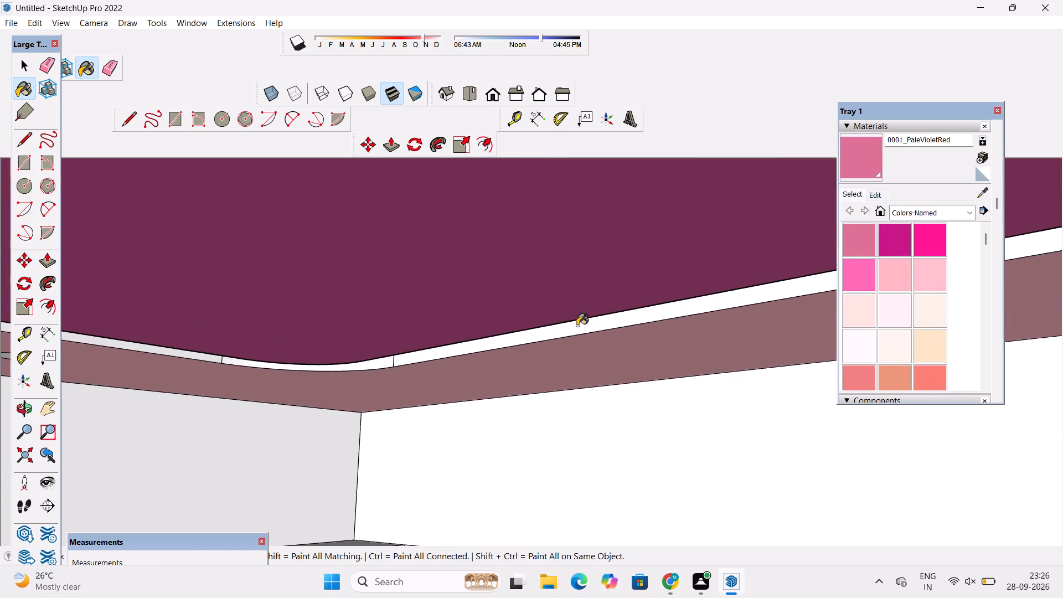
left_click(577, 326)
scroll(505, 338, "down", 6)
scroll(389, 352, "up", 14)
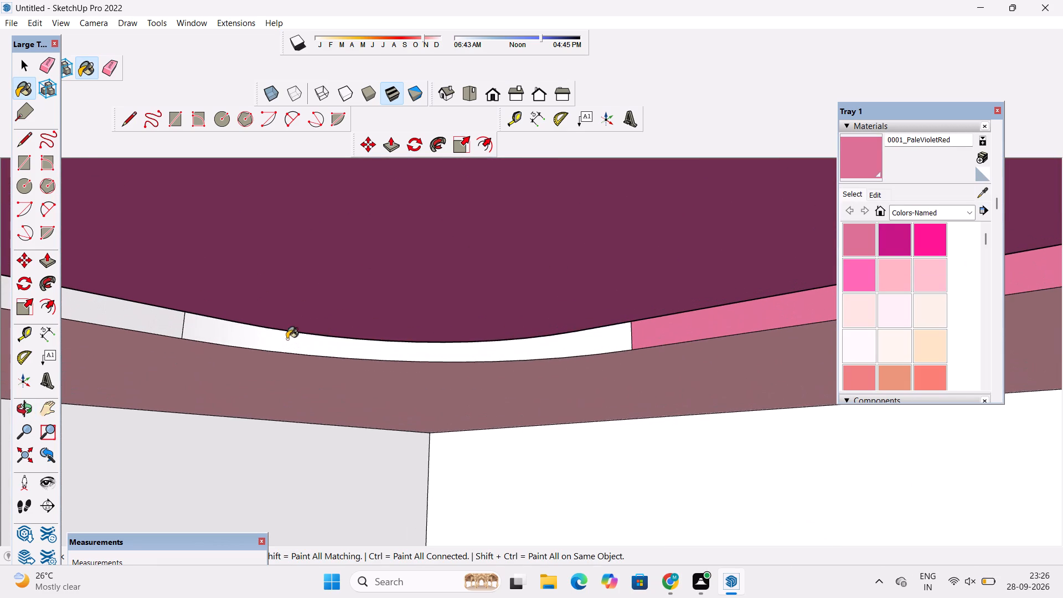
left_click(287, 339)
left_click(164, 318)
scroll(768, 347, "down", 12)
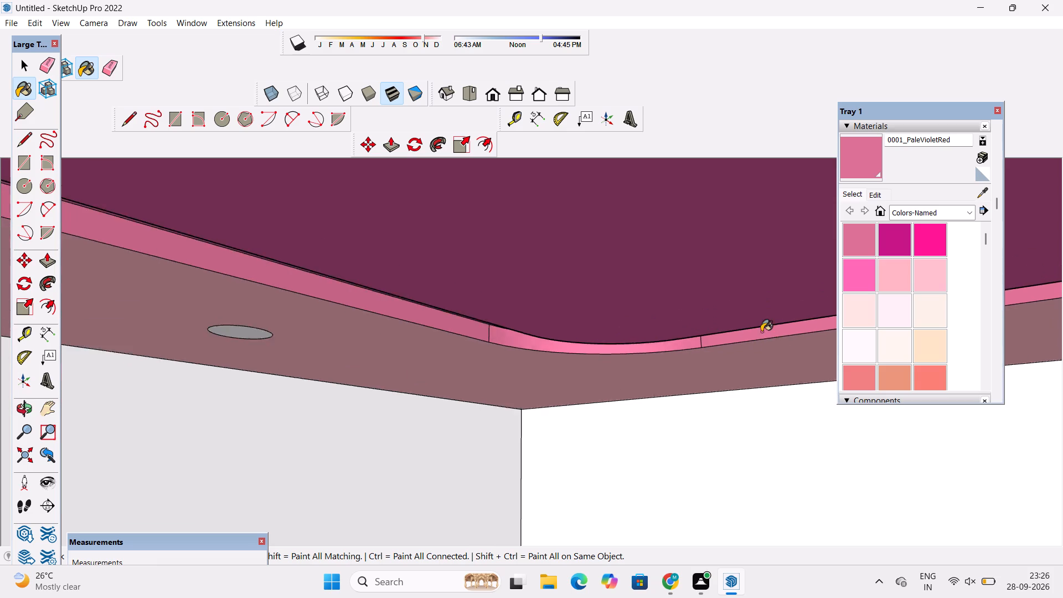
scroll(761, 332, "down", 12)
scroll(603, 278, "up", 17)
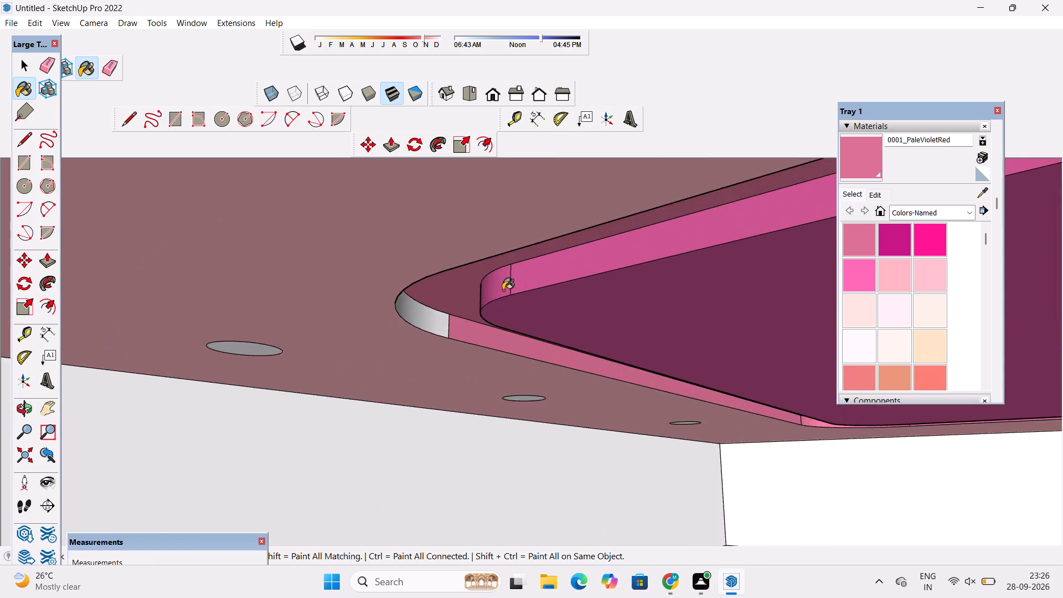
scroll(503, 290, "up", 8)
left_click(349, 337)
Paint the white rounded corner and adjoining straight face of the ceiling recess's outer side wall with 0001_PaleVioletRed.
key("o")
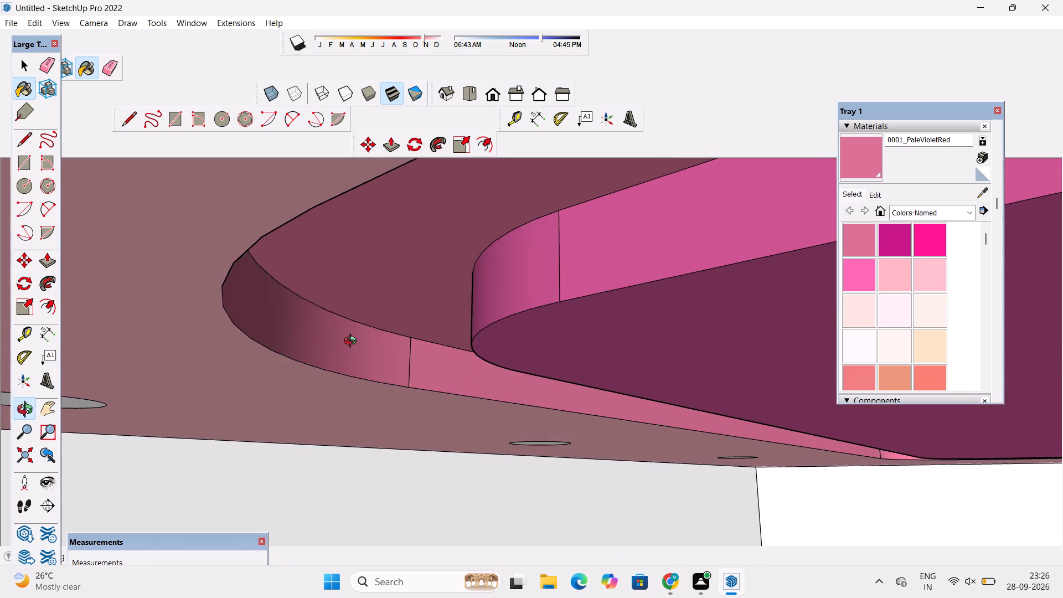
scroll(353, 342, "down", 6)
left_click_drag(603, 347, 233, 320)
scroll(232, 320, "down", 3)
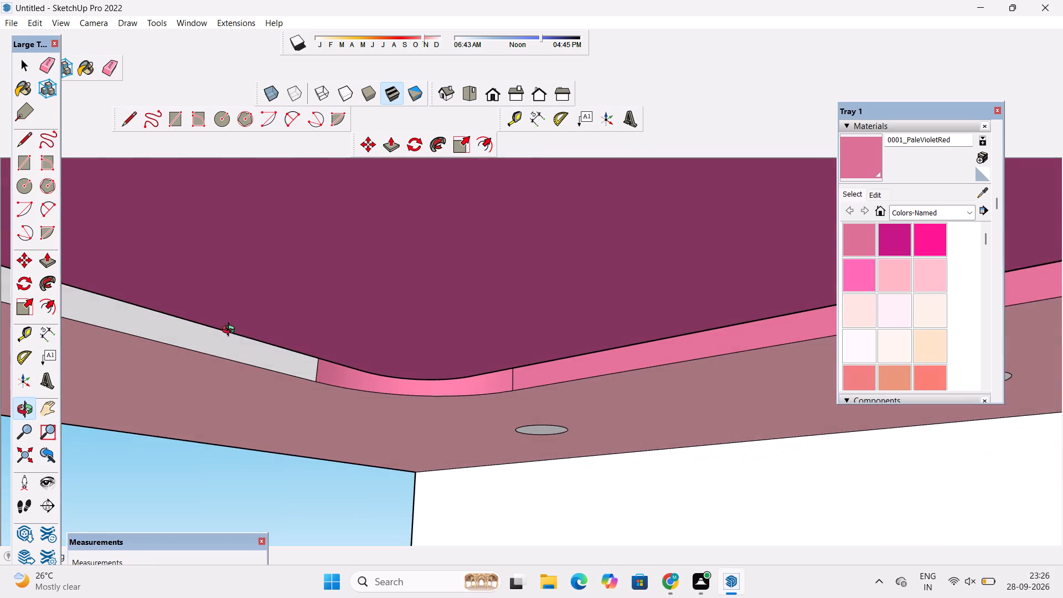
left_click_drag(246, 338, 473, 347, "shift")
scroll(509, 327, "down", 11)
left_click_drag(558, 336, 406, 326)
left_click_drag(361, 336, 623, 361, "shift")
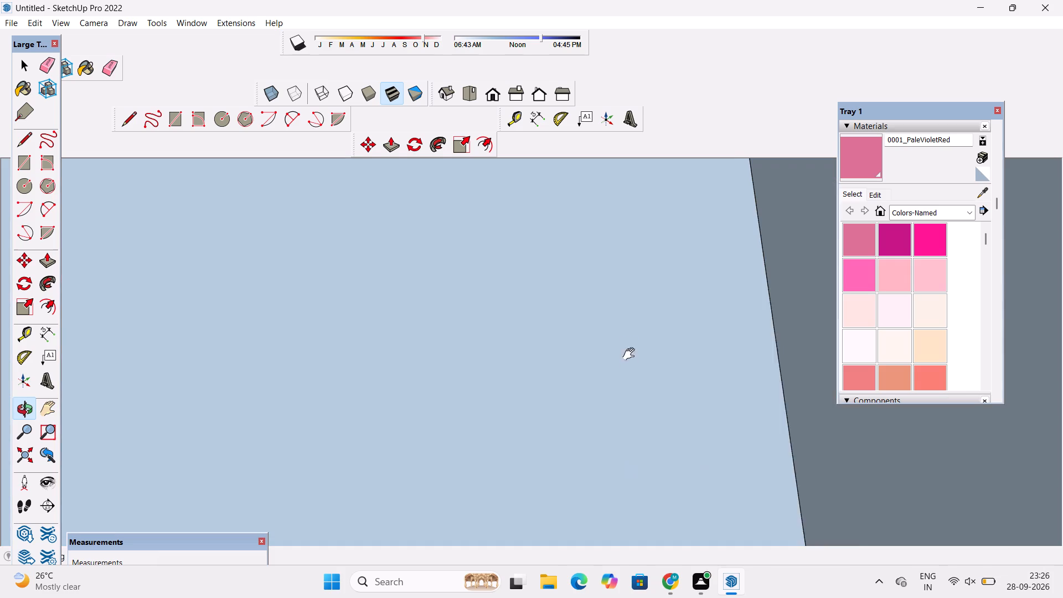
scroll(630, 346, "down", 1)
left_click(493, 95)
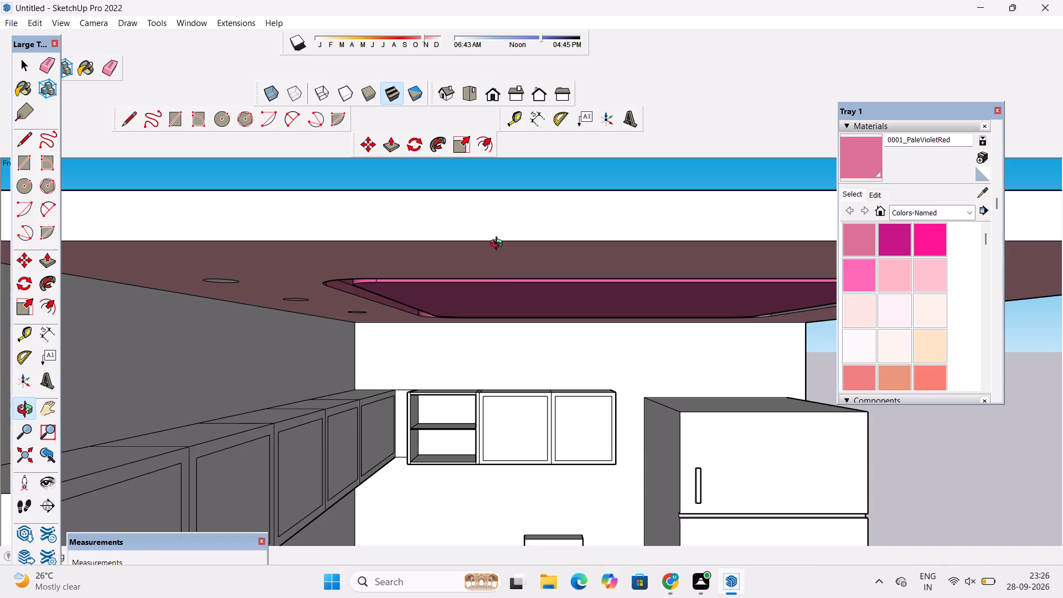
scroll(503, 288, "down", 9)
left_click_drag(514, 313, 514, 192)
scroll(620, 262, "up", 4)
left_click_drag(629, 240, 679, 159)
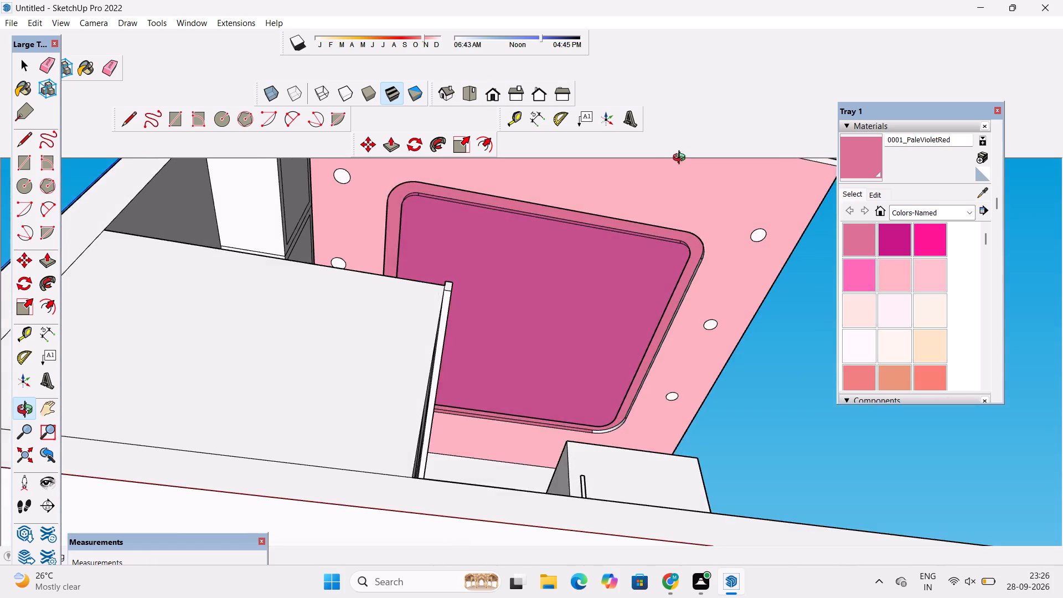
scroll(725, 245, "up", 8)
left_click_drag(689, 281, 723, 286)
left_click_drag(689, 288, 718, 307)
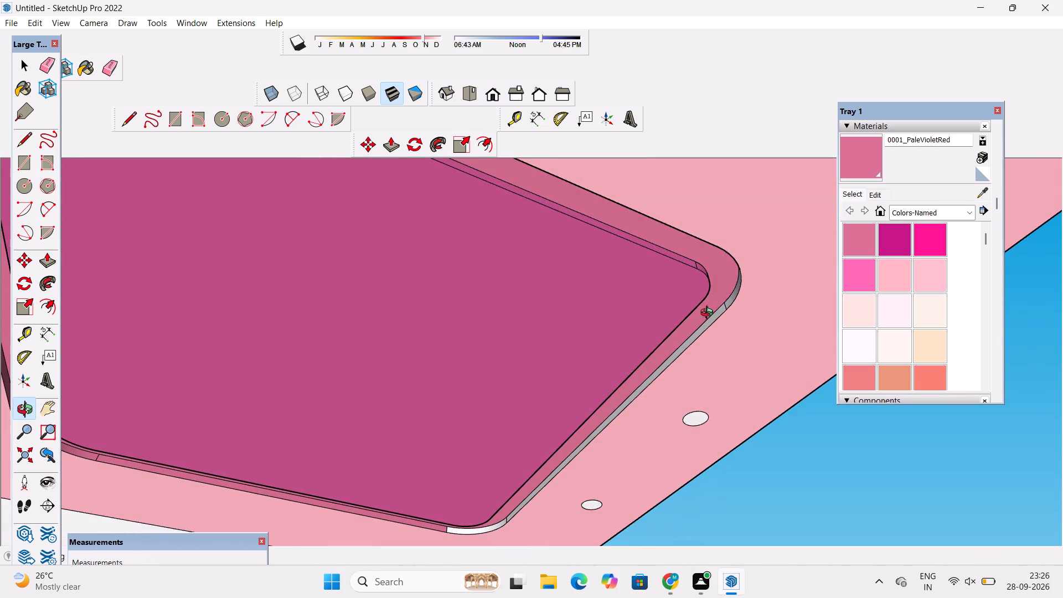
left_click_drag(705, 316, 720, 289, "shift")
left_click(865, 158)
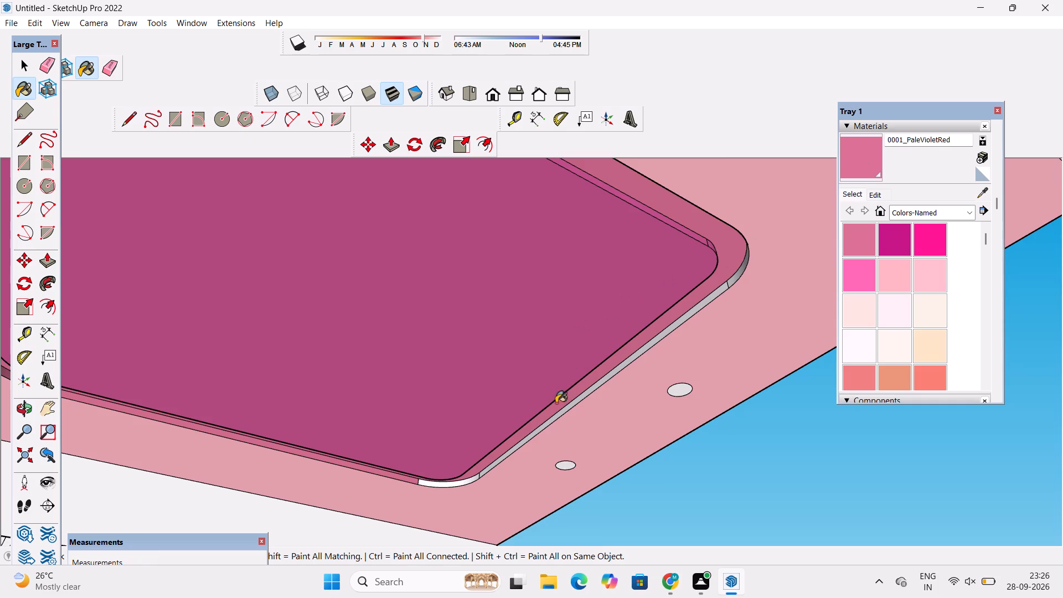
scroll(530, 436, "up", 6)
scroll(455, 472, "up", 5)
left_click(402, 537)
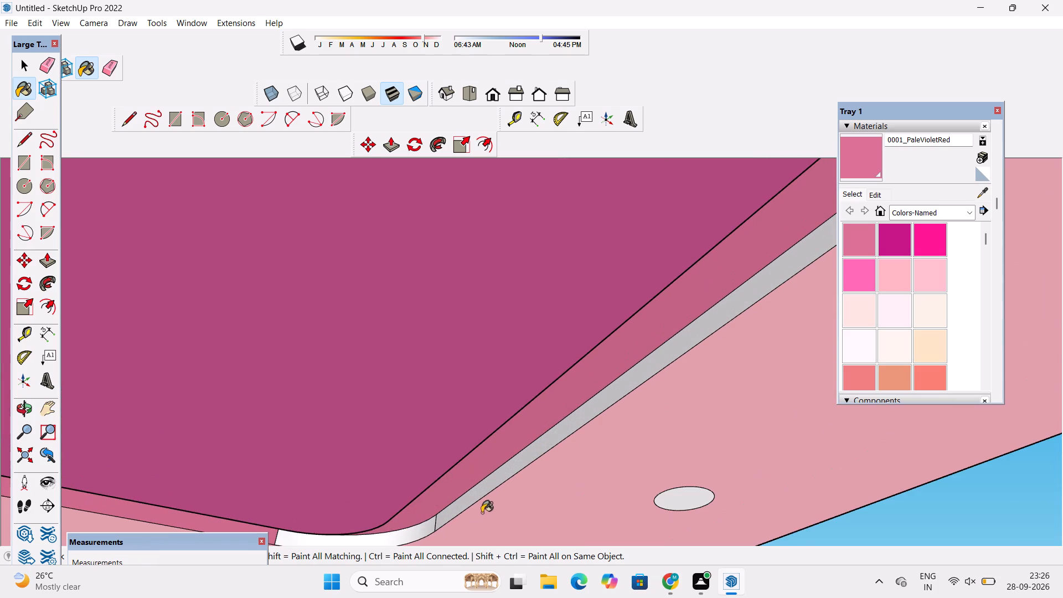
left_click(475, 498)
Paint the recess outer wall's last unpainted rounded corner and the straight face beyond it with 0001_PaleVioletRed.
scroll(409, 492, "down", 13)
scroll(658, 286, "up", 4)
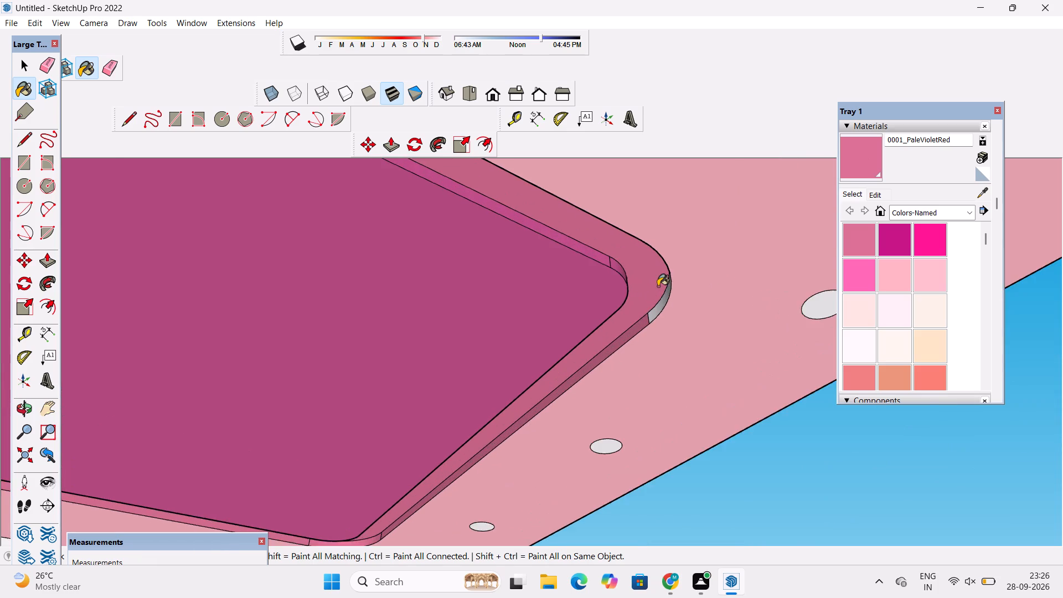
scroll(658, 286, "up", 5)
left_click(660, 321)
key("o")
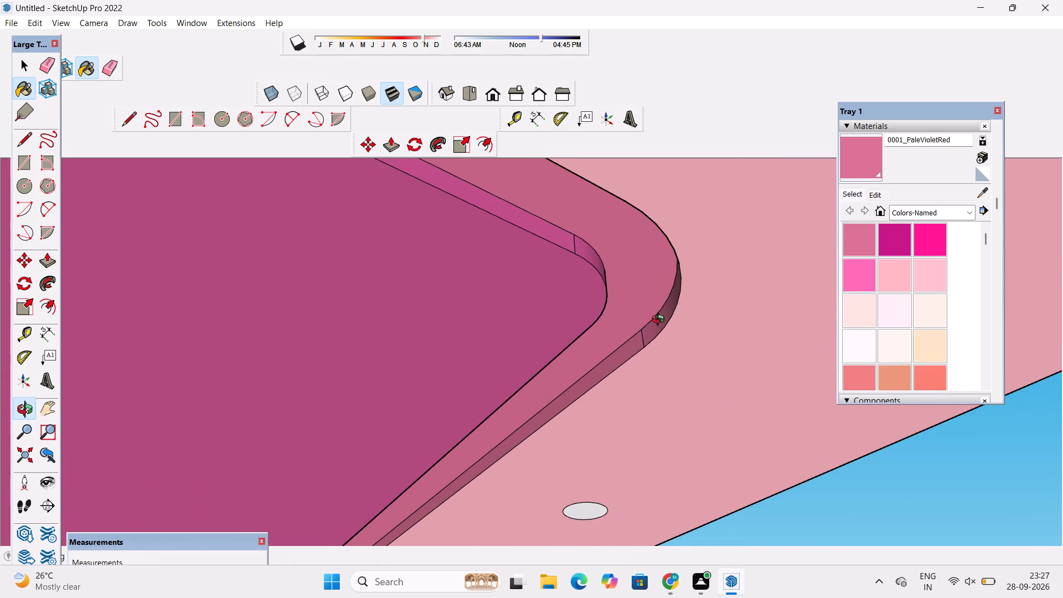
scroll(659, 322, "down", 4)
left_click_drag(500, 335, 750, 341)
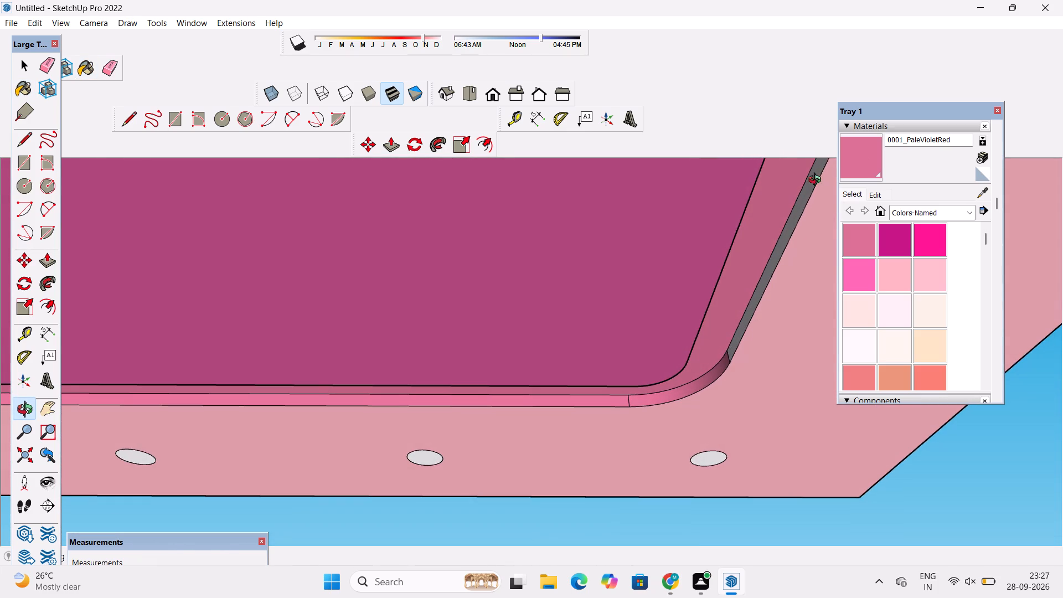
left_click(856, 154)
scroll(751, 245, "up", 5)
left_click(780, 291)
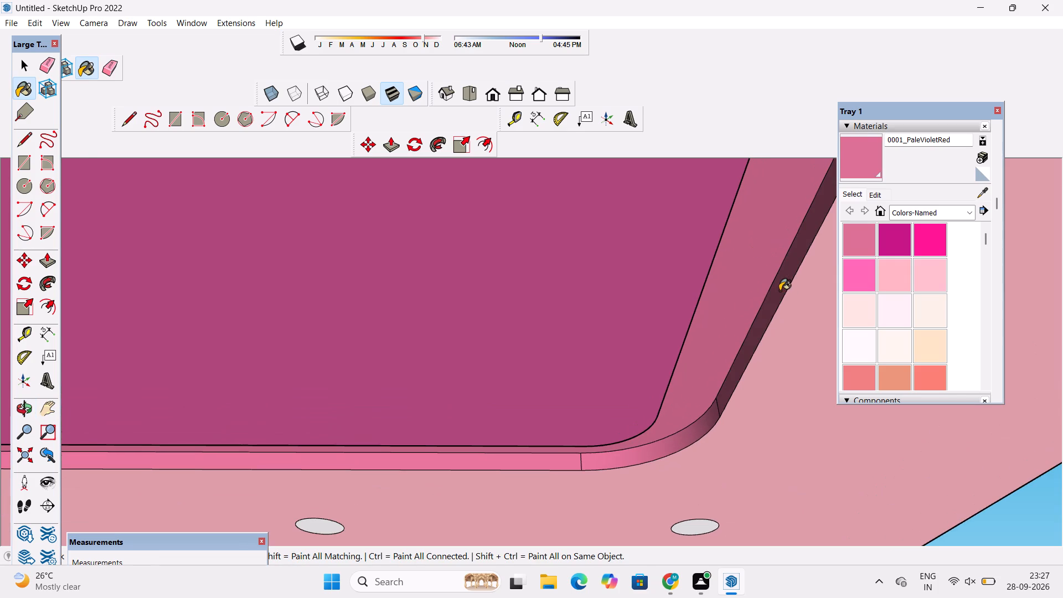
Examine the painted ceiling recess from below and the whole kitchen interior from several angles.
key("o")
scroll(714, 308, "down", 7)
left_click_drag(718, 308, 331, 283)
scroll(329, 286, "down", 3)
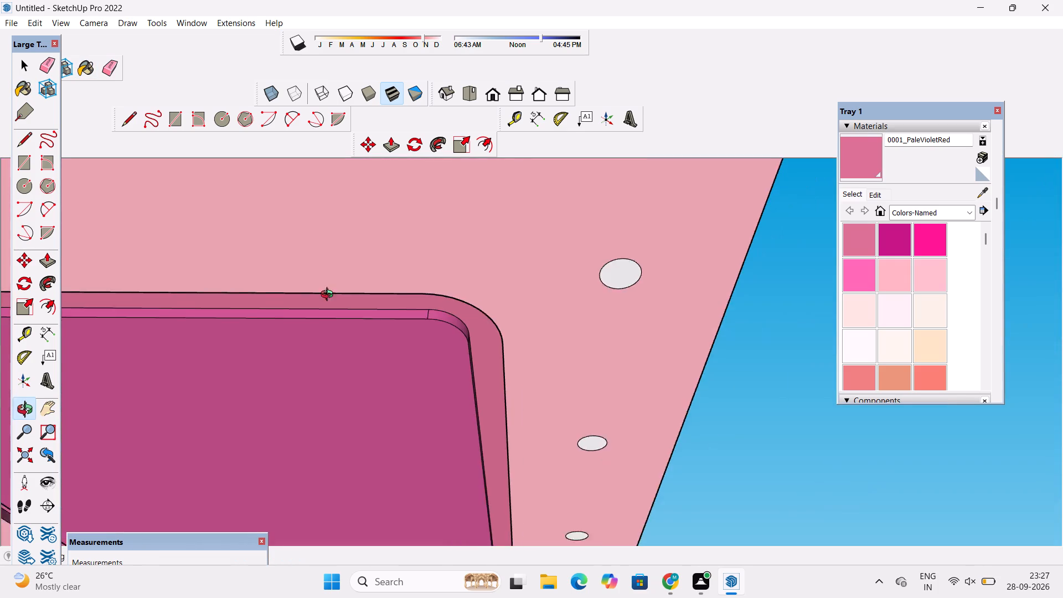
scroll(329, 296, "down", 2)
left_click_drag(622, 285, 341, 338)
left_click_drag(365, 406, 403, 305, "shift")
left_click_drag(422, 327, 348, 364)
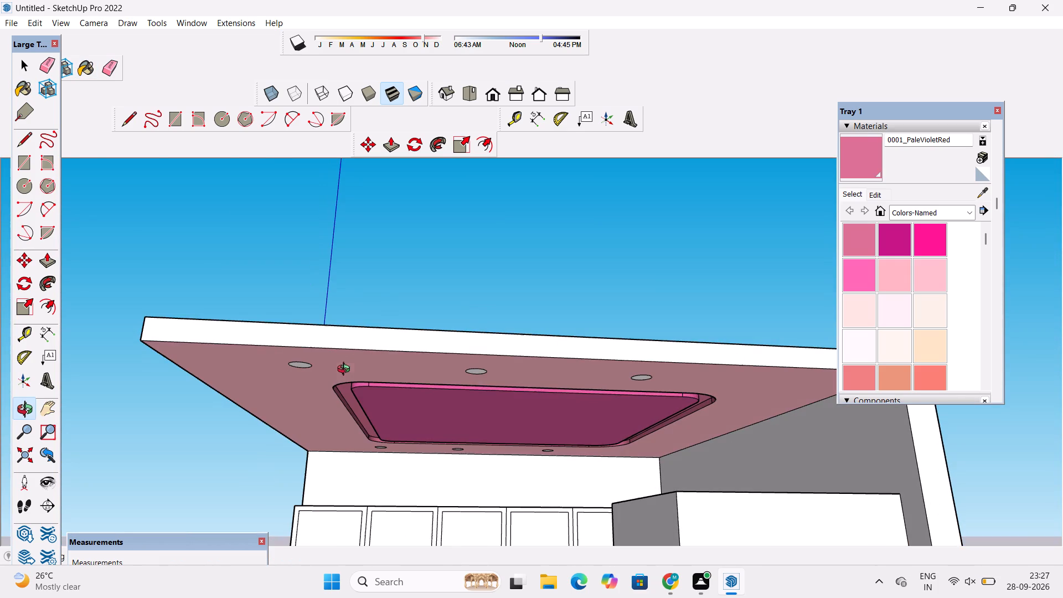
scroll(522, 416, "up", 2)
left_click_drag(520, 414, 530, 316, "shift")
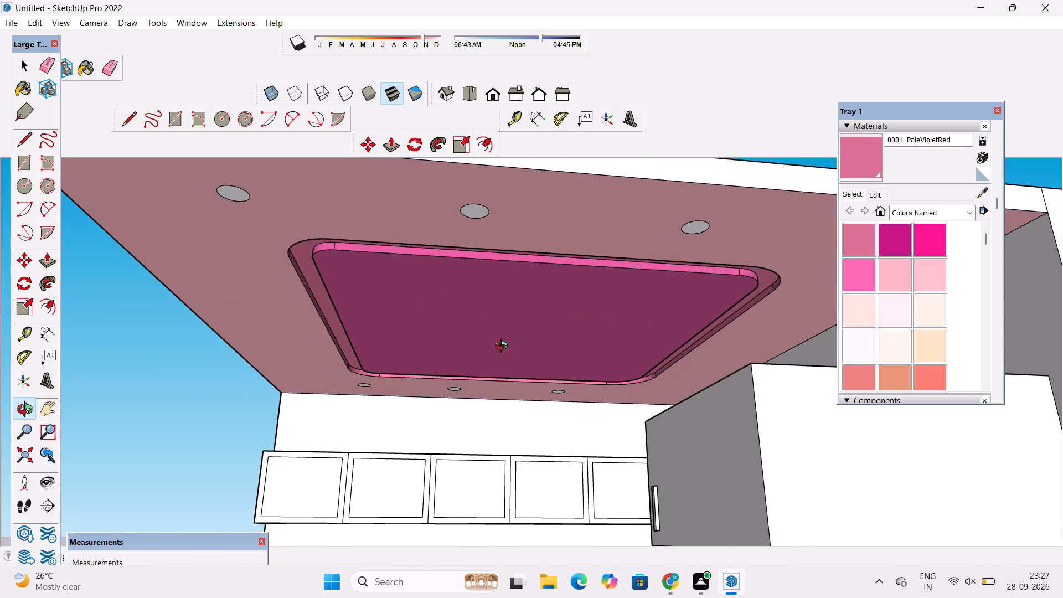
scroll(587, 327, "up", 4)
scroll(544, 326, "down", 11)
left_click_drag(501, 323, 658, 395)
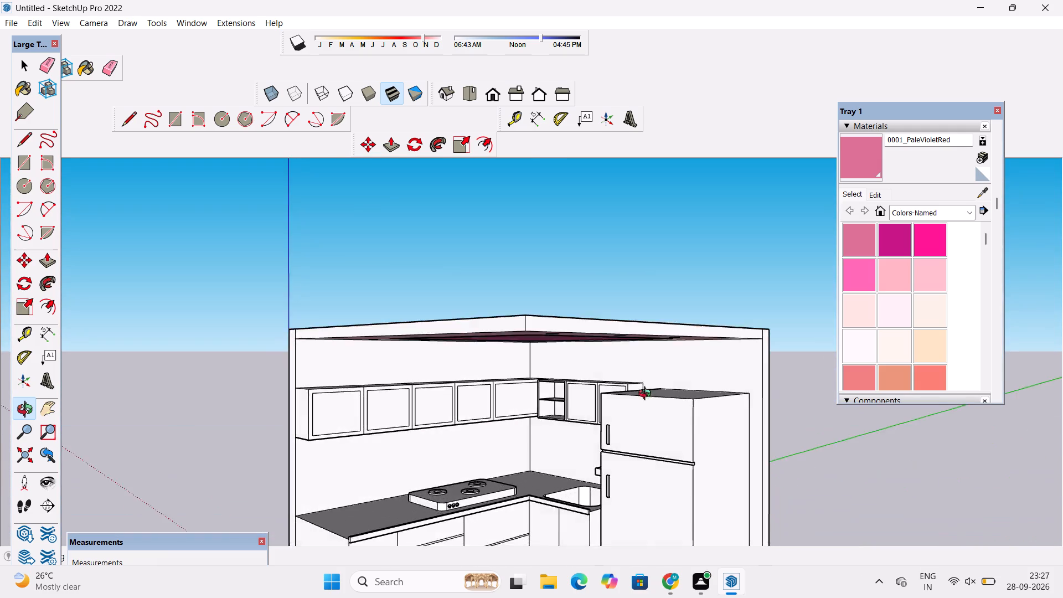
left_click_drag(647, 394, 644, 301, "shift")
left_click_drag(612, 287, 621, 319)
left_click_drag(618, 334, 612, 302)
left_click_drag(612, 311, 612, 342)
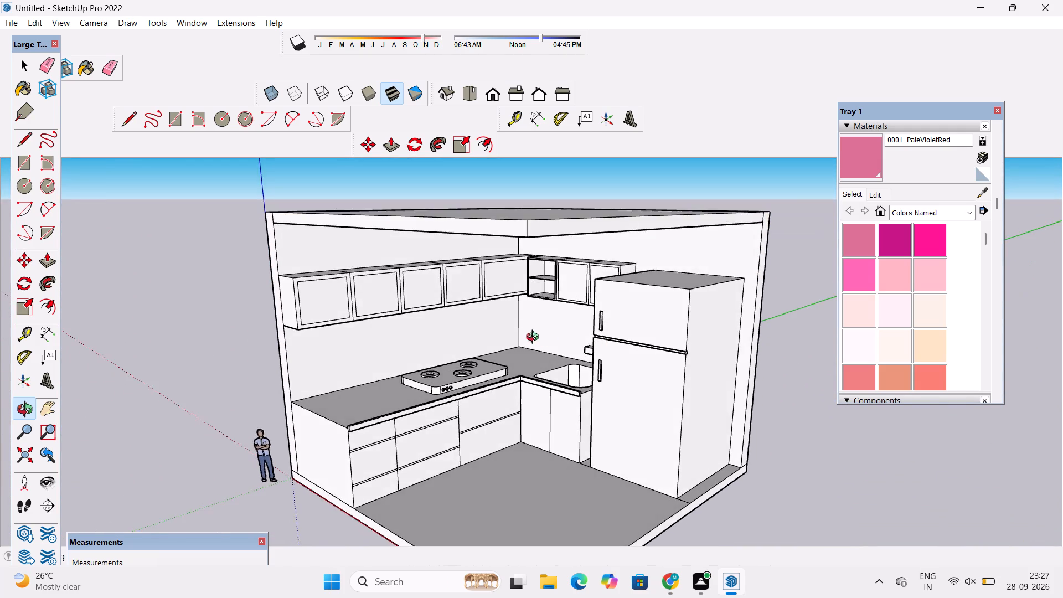
scroll(535, 338, "up", 3)
left_click_drag(533, 339, 561, 335, "shift")
left_click_drag(504, 333, 538, 323, "shift")
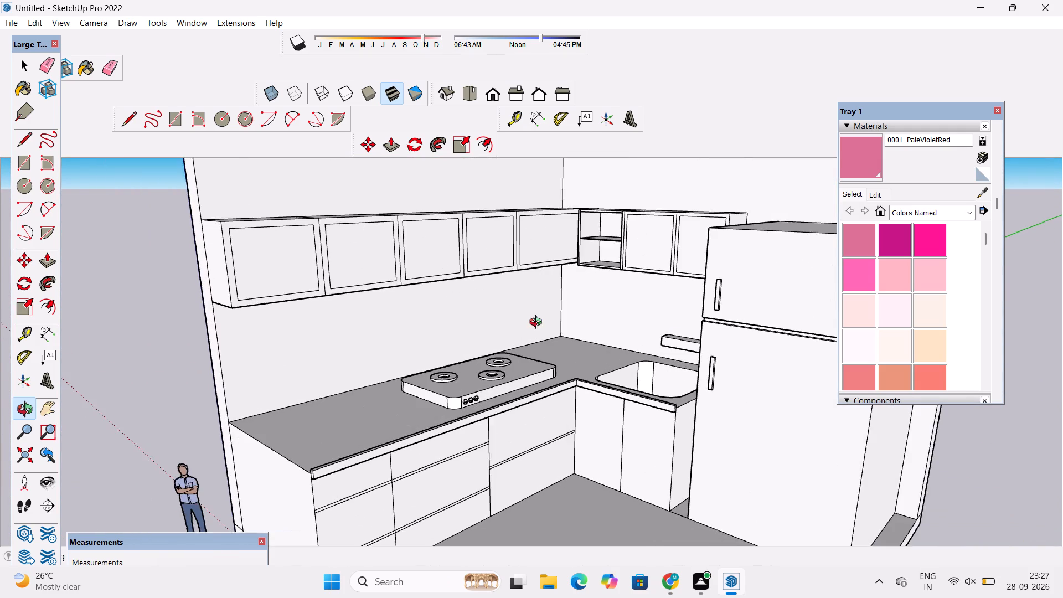
scroll(538, 323, "down", 5)
left_click_drag(539, 325, 533, 335, "shift")
left_click_drag(533, 335, 529, 305)
left_click_drag(529, 303, 442, 314, "shift")
scroll(442, 314, "up", 3)
left_click_drag(444, 316, 445, 316, "shift")
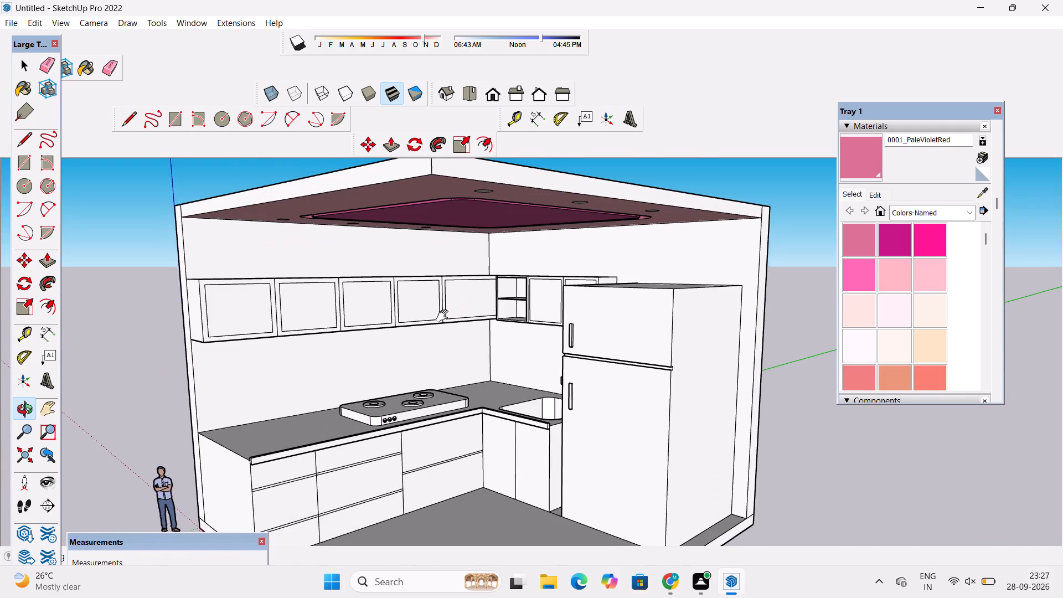
left_click_drag(445, 316, 450, 316, "shift")
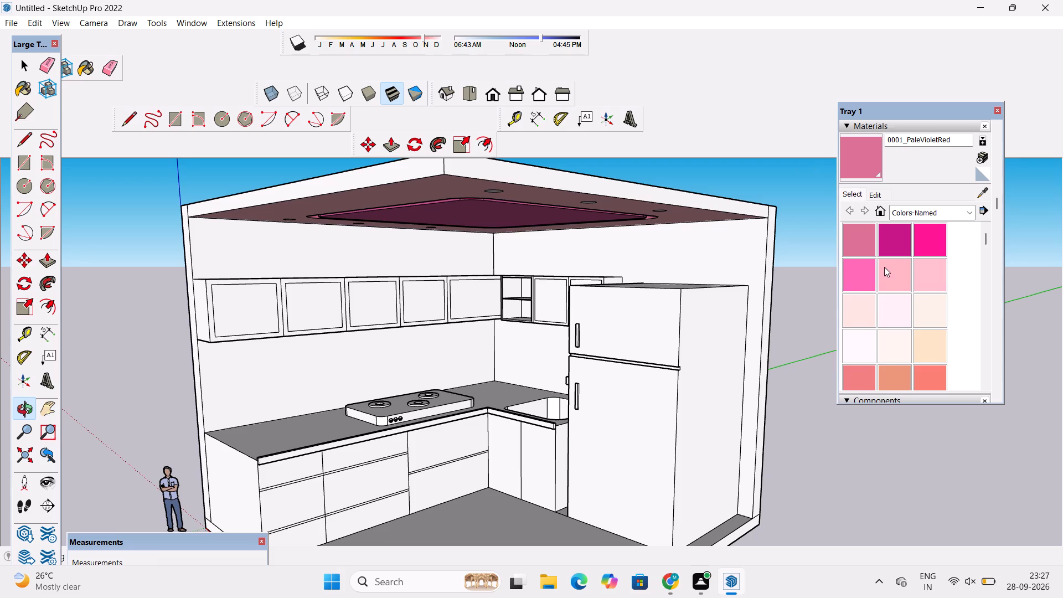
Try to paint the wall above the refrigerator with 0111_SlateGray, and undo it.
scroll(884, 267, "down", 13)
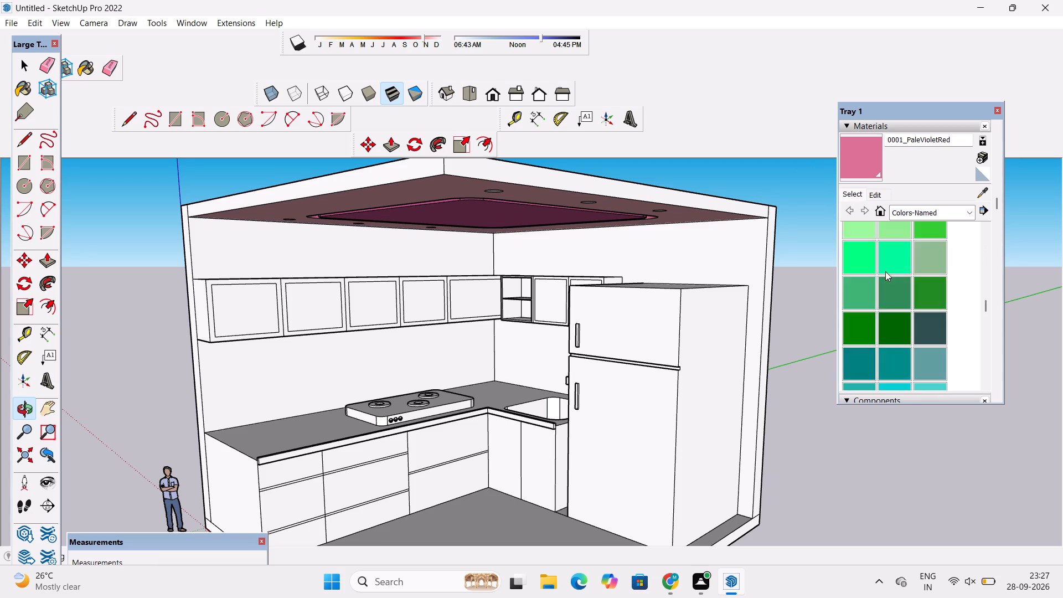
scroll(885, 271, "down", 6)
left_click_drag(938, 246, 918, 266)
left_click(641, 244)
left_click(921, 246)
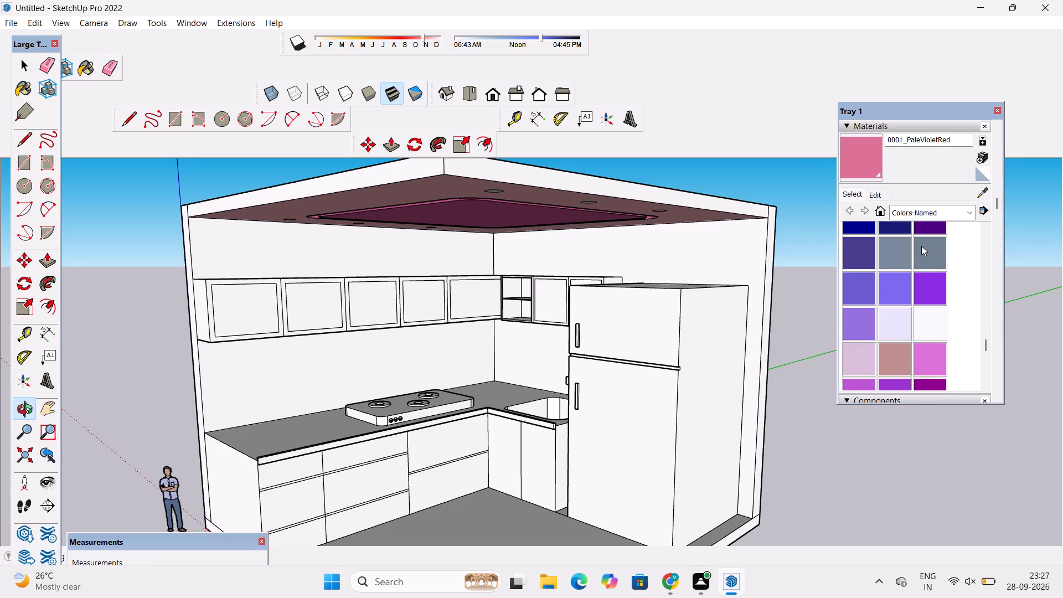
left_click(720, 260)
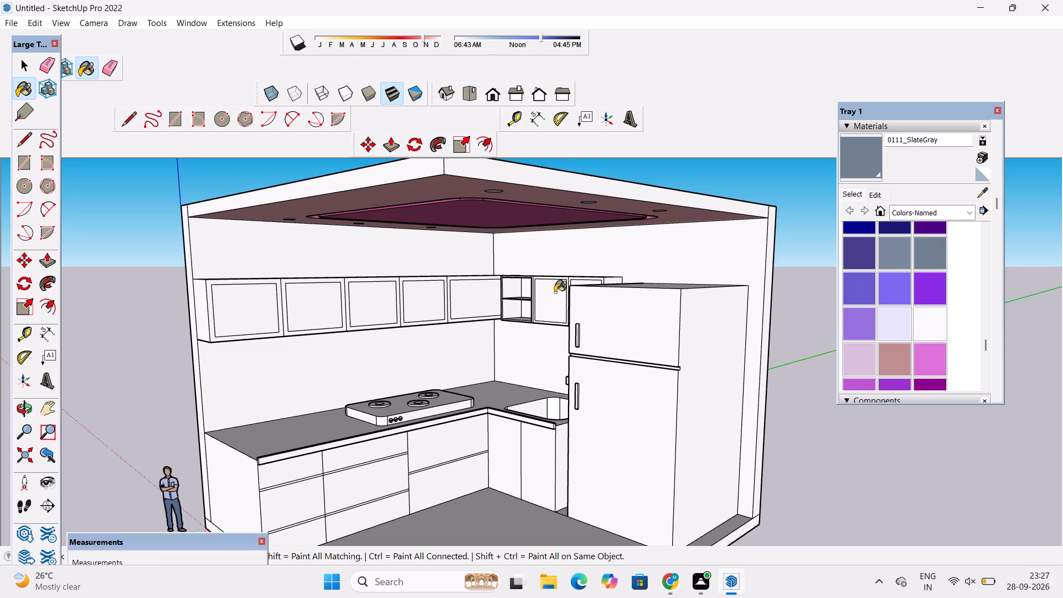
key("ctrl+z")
Paint the end side, top and door frame of the first upper cabinet with Wood Veneer 01 from the Wood materials.
key("o")
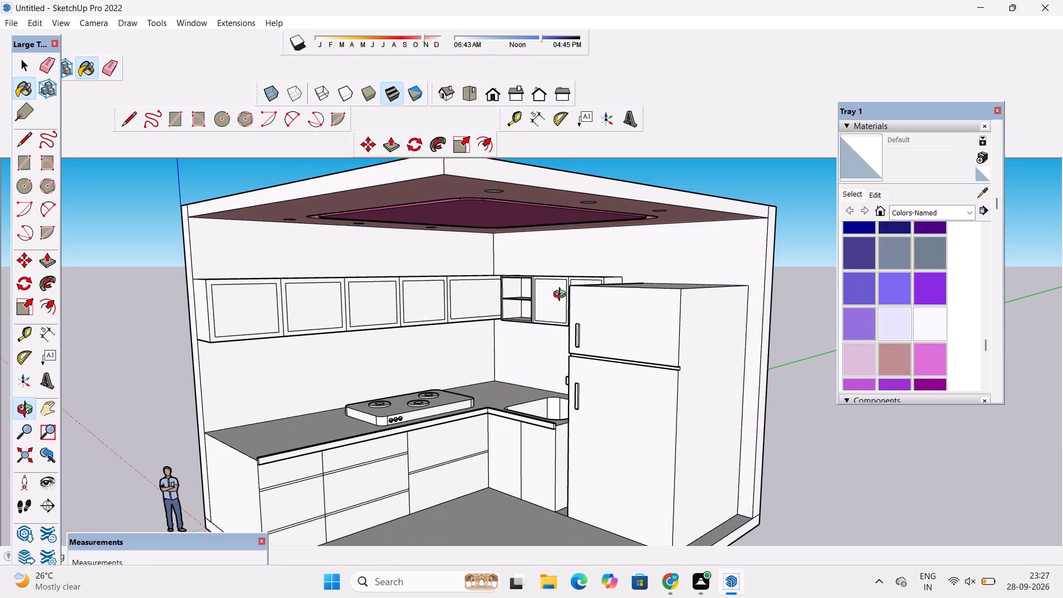
left_click_drag(563, 297, 594, 351)
left_click_drag(594, 351, 594, 326, "shift")
scroll(594, 322, "up", 2)
left_click_drag(593, 321, 598, 264)
left_click_drag(601, 284, 610, 307)
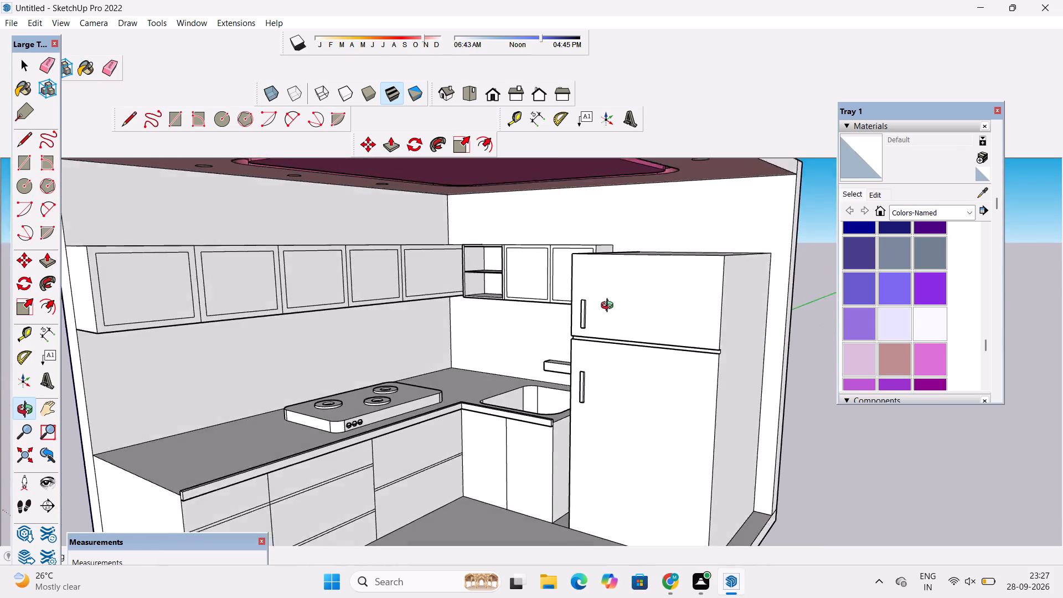
left_click_drag(610, 307, 612, 317)
left_click_drag(612, 318, 616, 293, "shift")
left_click(922, 213)
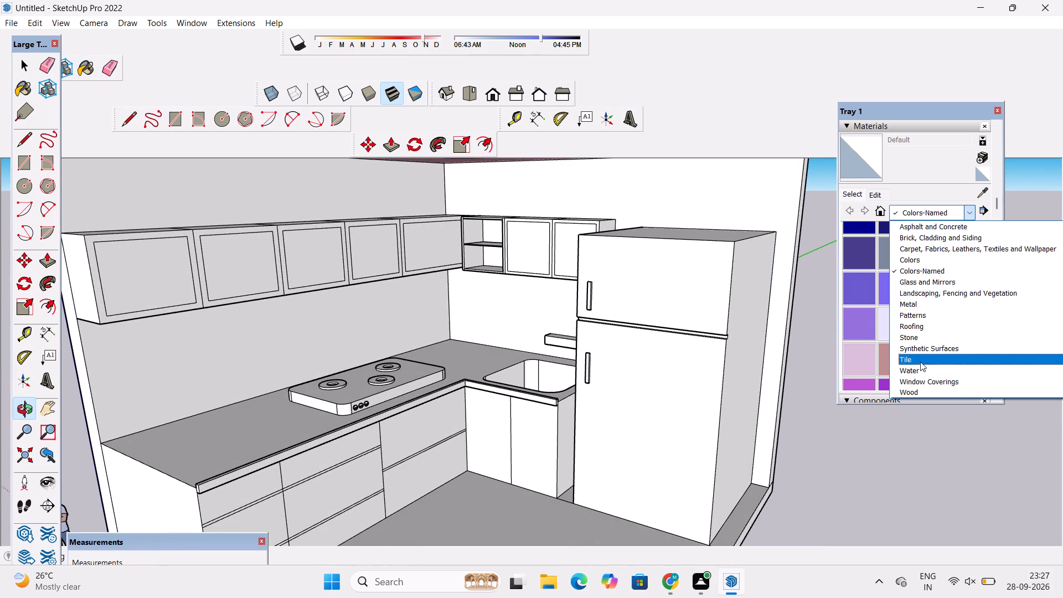
left_click(911, 390)
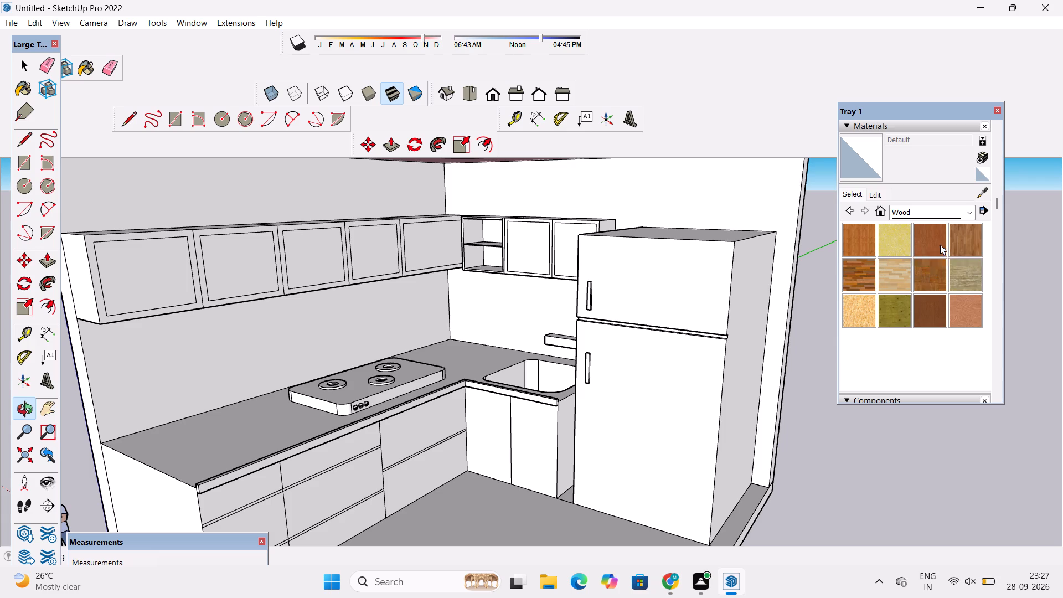
left_click(939, 245)
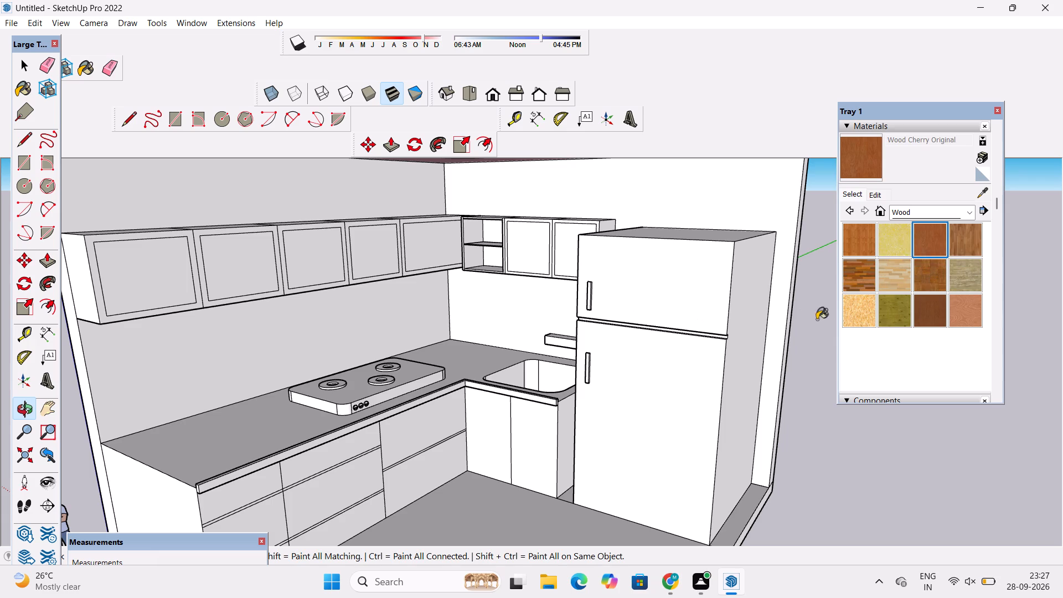
left_click(921, 310)
scroll(364, 324, "down", 5)
scroll(210, 270, "up", 3)
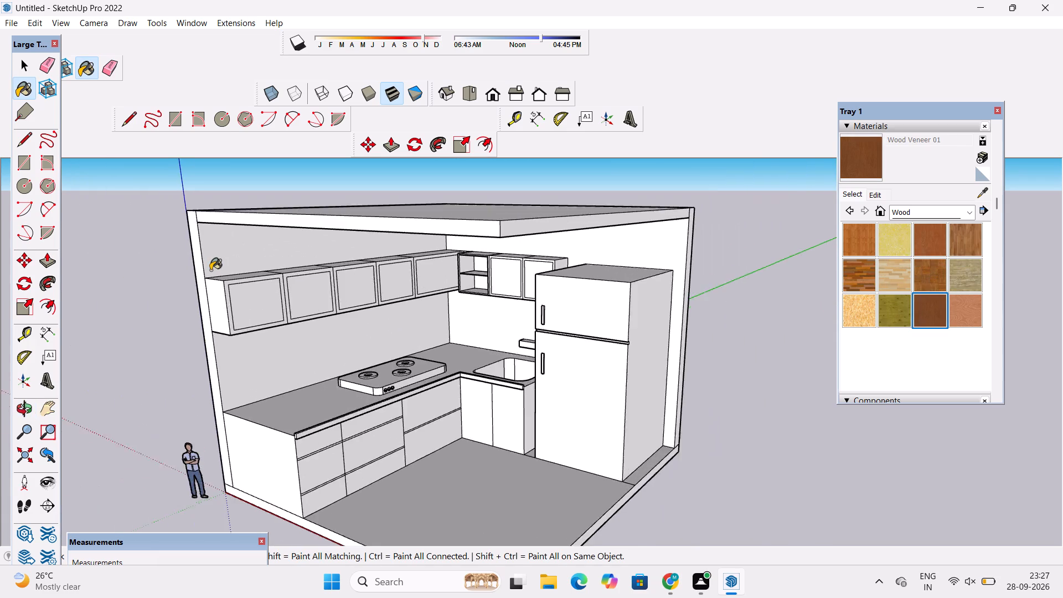
scroll(210, 270, "up", 2)
left_click(221, 313)
scroll(255, 266, "up", 7)
left_click(246, 283)
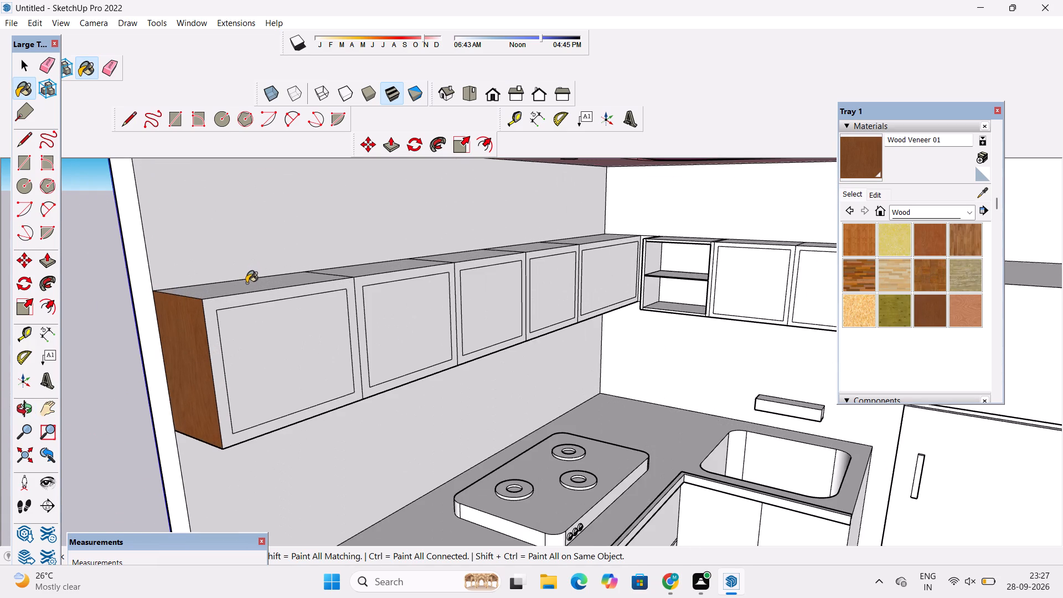
scroll(251, 291, "up", 4)
left_click(265, 297)
Paint the door frames and tops of the second and third upper cabinets with Wood Veneer 01.
scroll(404, 277, "up", 5)
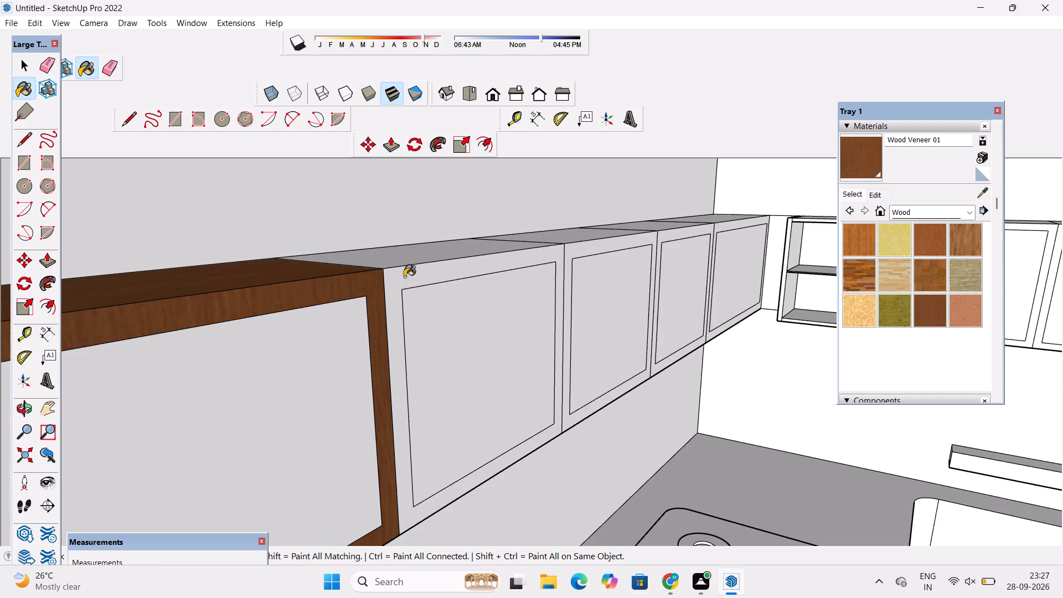
left_click(404, 277)
left_click(408, 248)
left_click(582, 250)
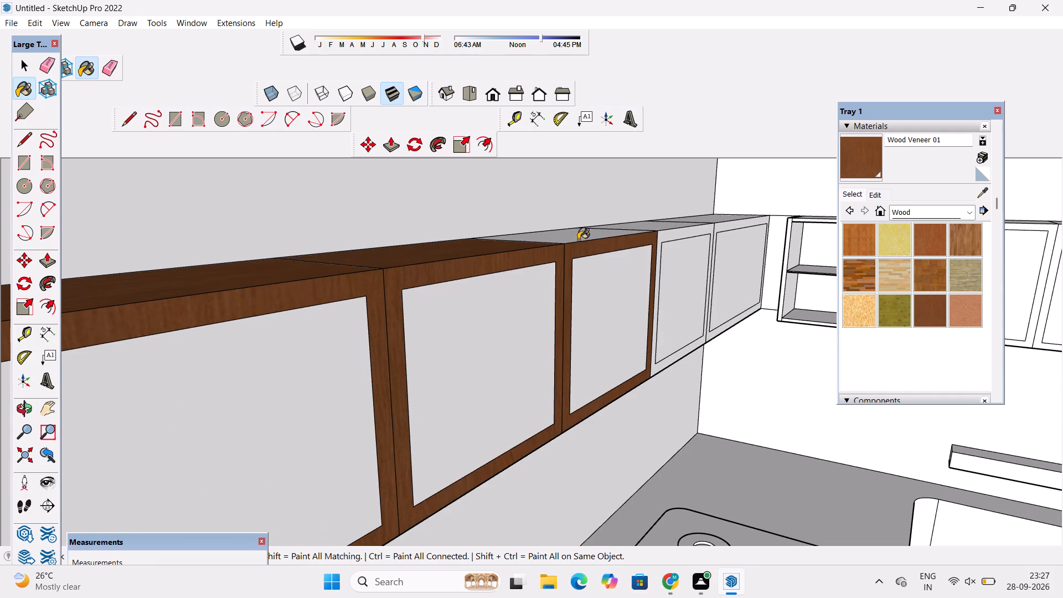
left_click(578, 240)
Paint the remaining door frames and tops of the long row of upper cabinets, up to the corner, with Wood Veneer 01.
scroll(685, 238, "up", 9)
left_click(688, 229)
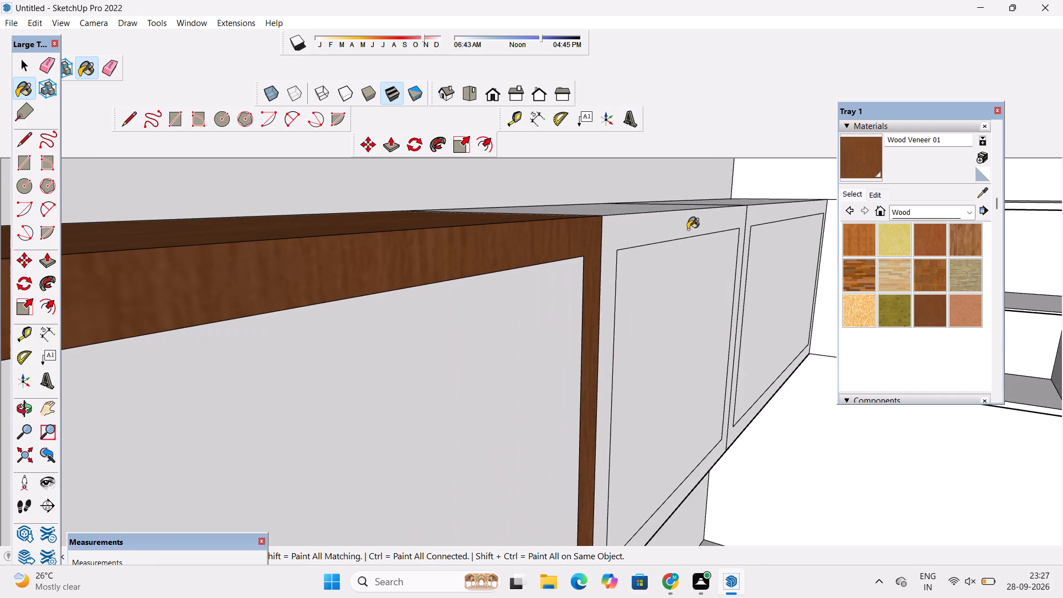
left_click(659, 205)
scroll(537, 255, "down", 5)
scroll(615, 210, "up", 8)
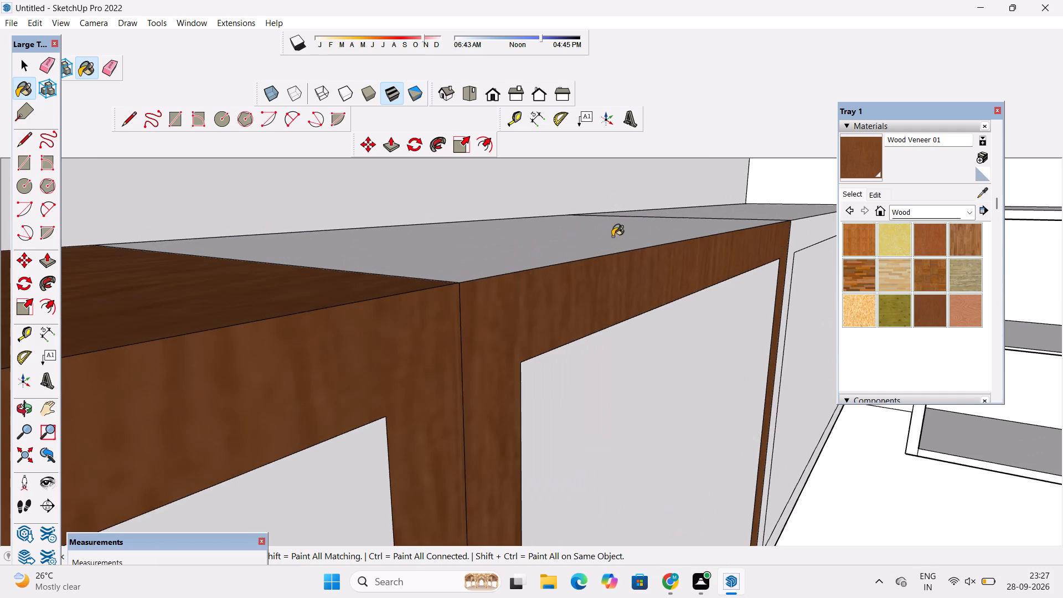
left_click(612, 236)
left_click(735, 202)
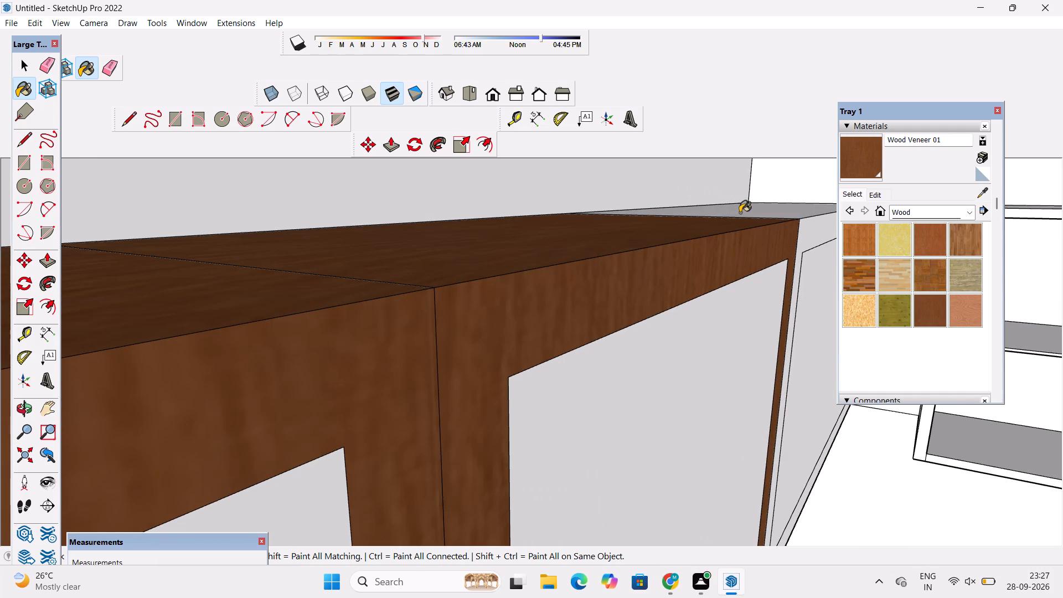
left_click(740, 213)
scroll(543, 243, "down", 6)
scroll(629, 264, "down", 3)
scroll(728, 241, "up", 4)
left_click(728, 241)
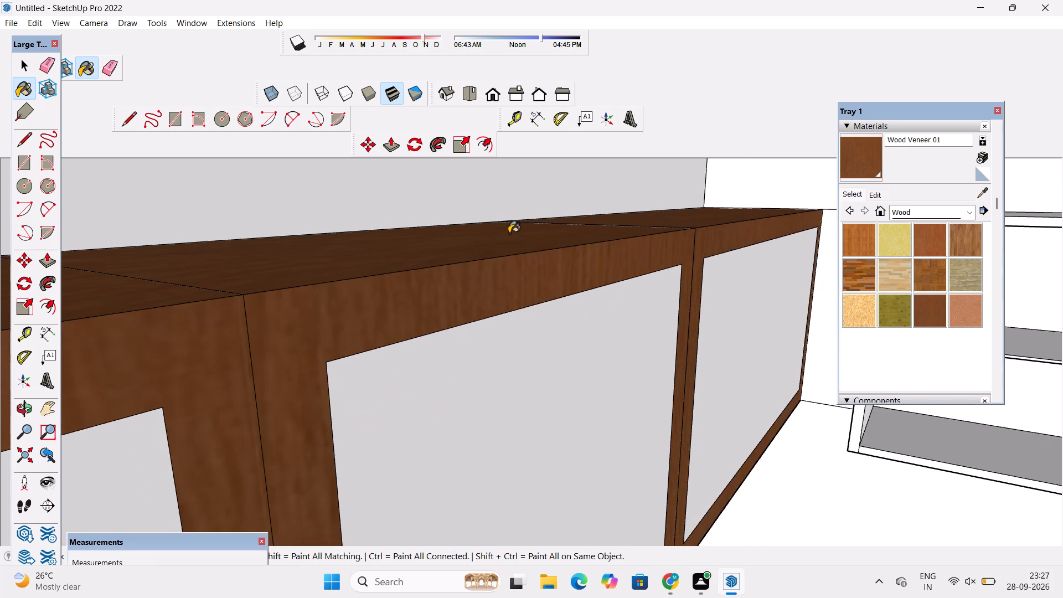
Paint the open corner shelf cabinet's top, front top edge, corner-side front upright and upper inner side with Wood Veneer 01.
scroll(509, 233, "down", 15)
scroll(633, 230, "up", 11)
scroll(639, 230, "down", 10)
scroll(622, 279, "down", 3)
scroll(711, 245, "up", 9)
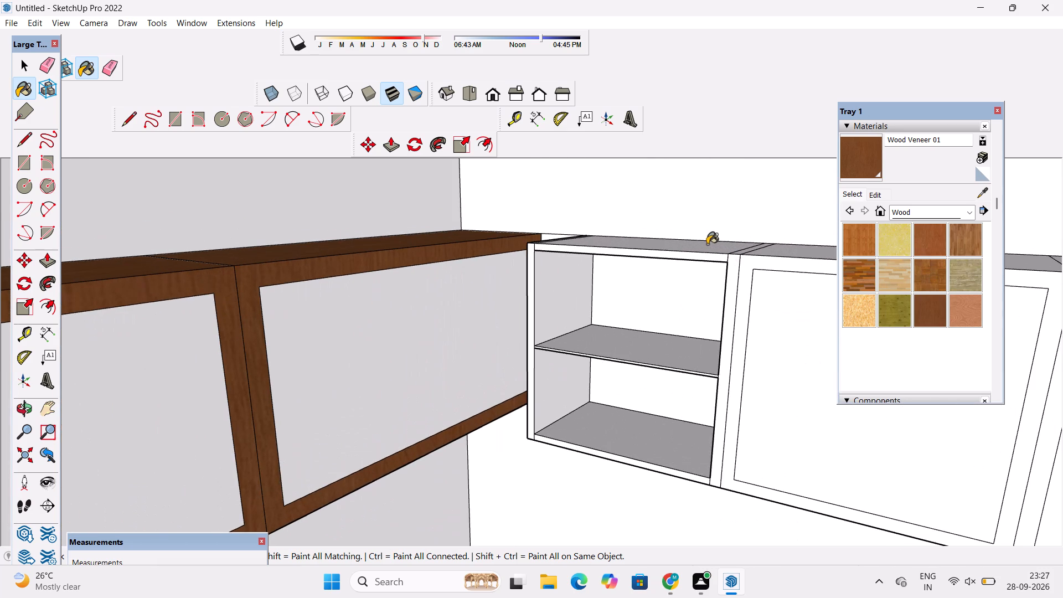
left_click(707, 244)
scroll(699, 259, "up", 5)
left_click(699, 256)
scroll(691, 256, "down", 5)
scroll(542, 285, "up", 6)
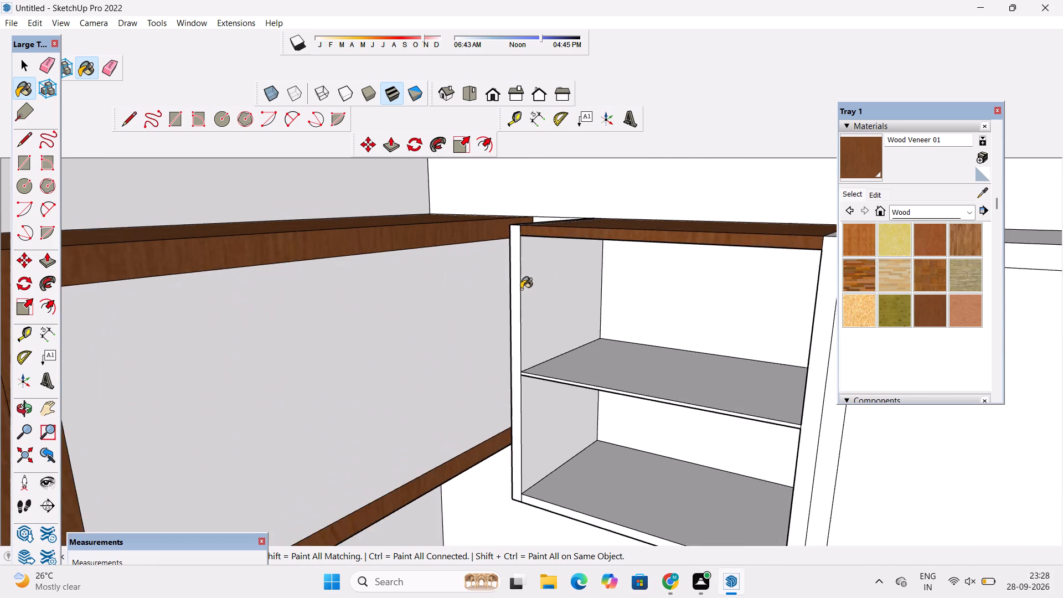
scroll(521, 289, "up", 3)
left_click(514, 272)
left_click(544, 255)
Paint the open shelf cabinet's lower inner side, back panels, middle shelf with its front edge, and floor with Wood Veneer 01.
scroll(544, 255, "down", 6)
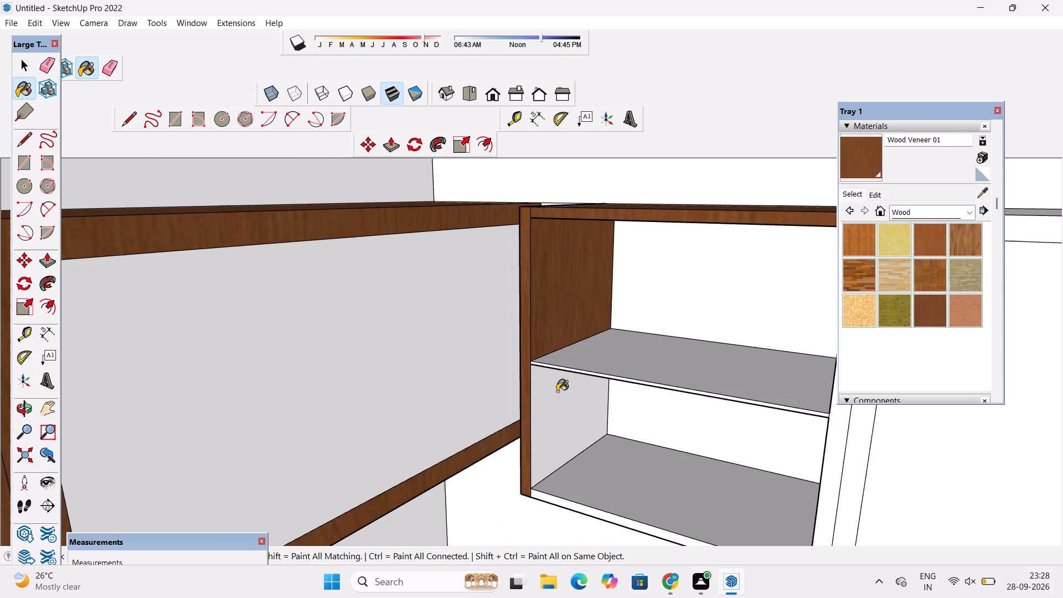
left_click(557, 391)
left_click(666, 266)
left_click(657, 350)
scroll(640, 359, "up", 5)
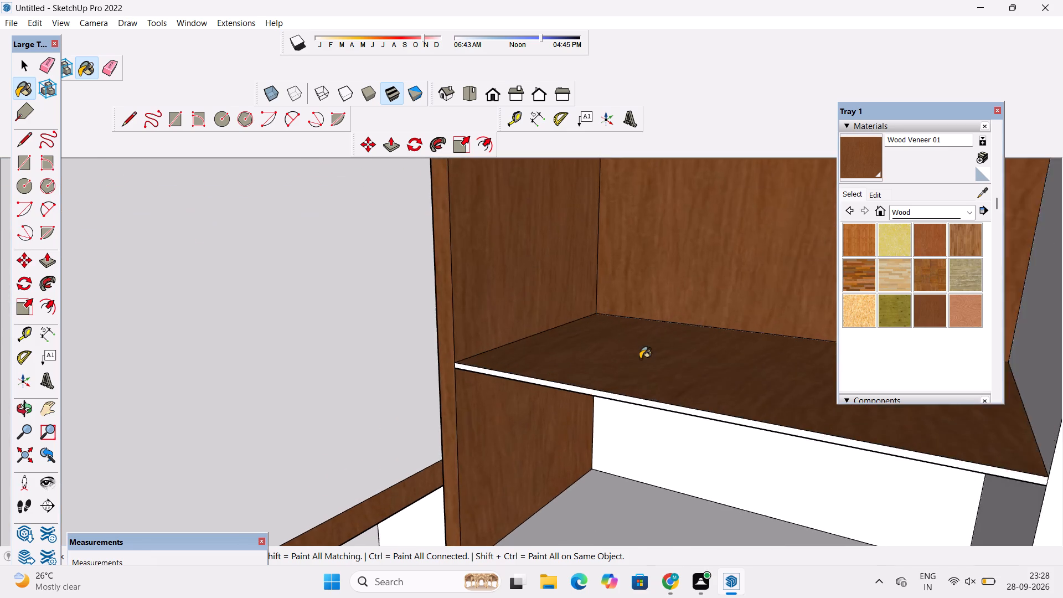
scroll(640, 359, "down", 7)
scroll(664, 422, "up", 13)
scroll(665, 362, "down", 4)
left_click(684, 338)
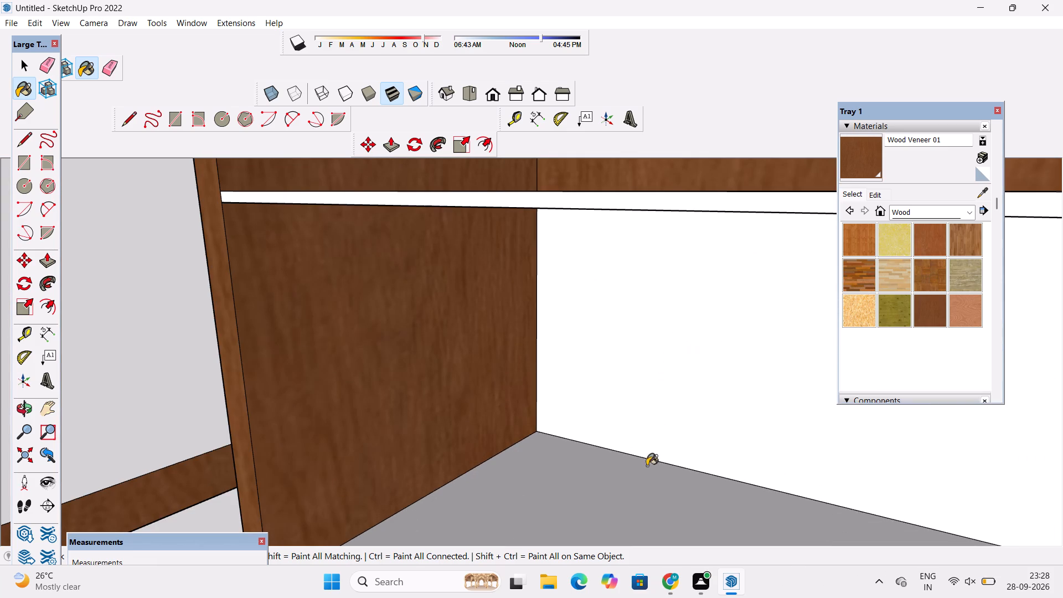
left_click(637, 486)
left_click(673, 210)
left_click(691, 202)
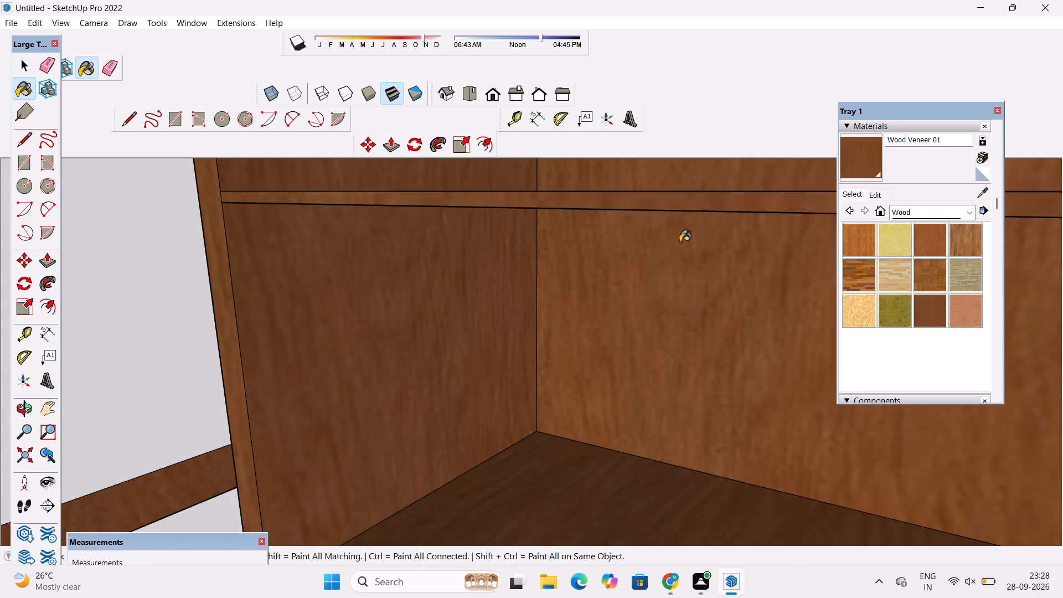
scroll(677, 251, "up", 4)
left_click(693, 162)
scroll(524, 224, "down", 11)
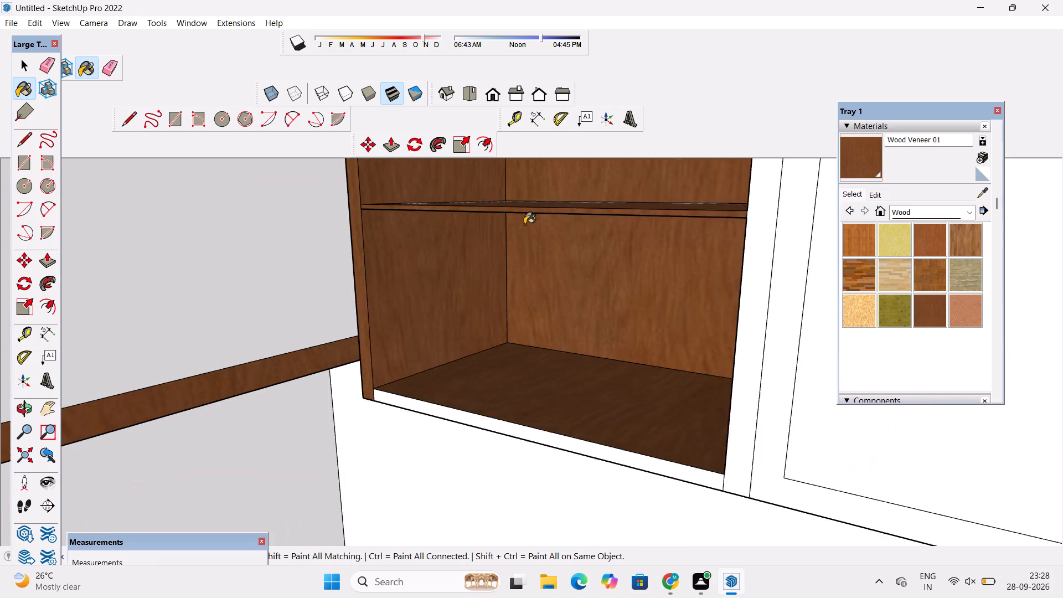
Paint the inside top and the still-unpainted inner side faces of the open shelf cabinet with Wood Veneer 01.
scroll(524, 224, "down", 4)
scroll(533, 240, "up", 9)
scroll(535, 249, "down", 6)
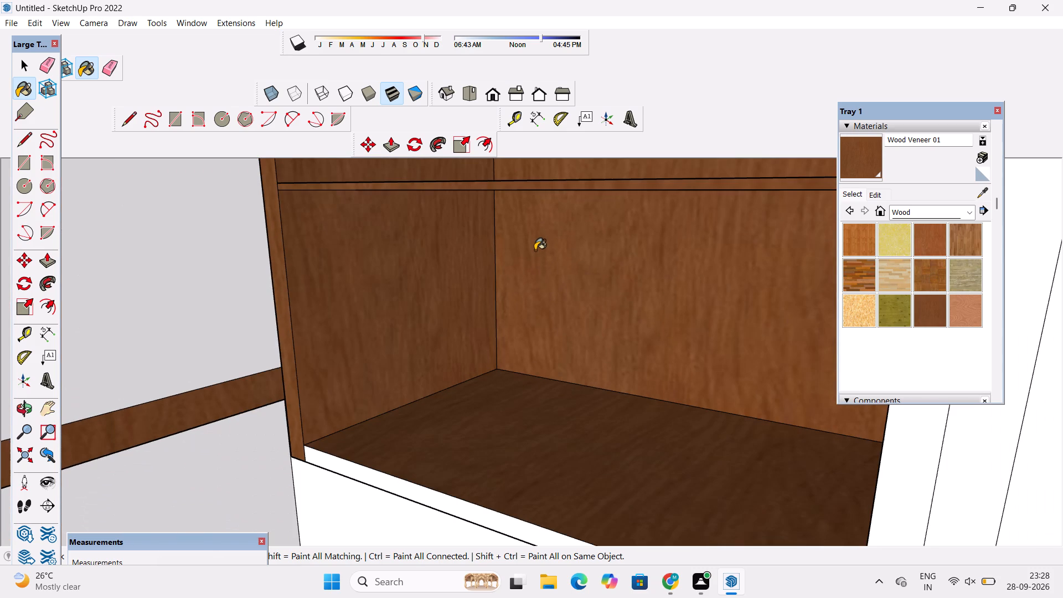
key("o")
left_click_drag(534, 256, 664, 278)
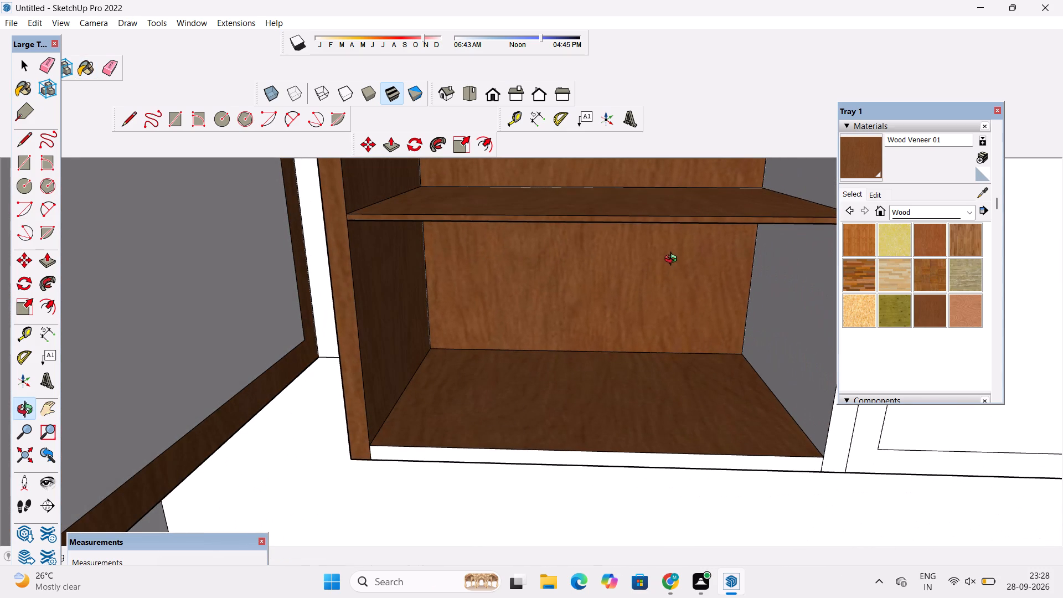
left_click_drag(653, 274, 604, 360, "shift")
scroll(591, 355, "down", 3)
left_click_drag(589, 355, 601, 318)
left_click_drag(601, 310, 522, 378, "shift")
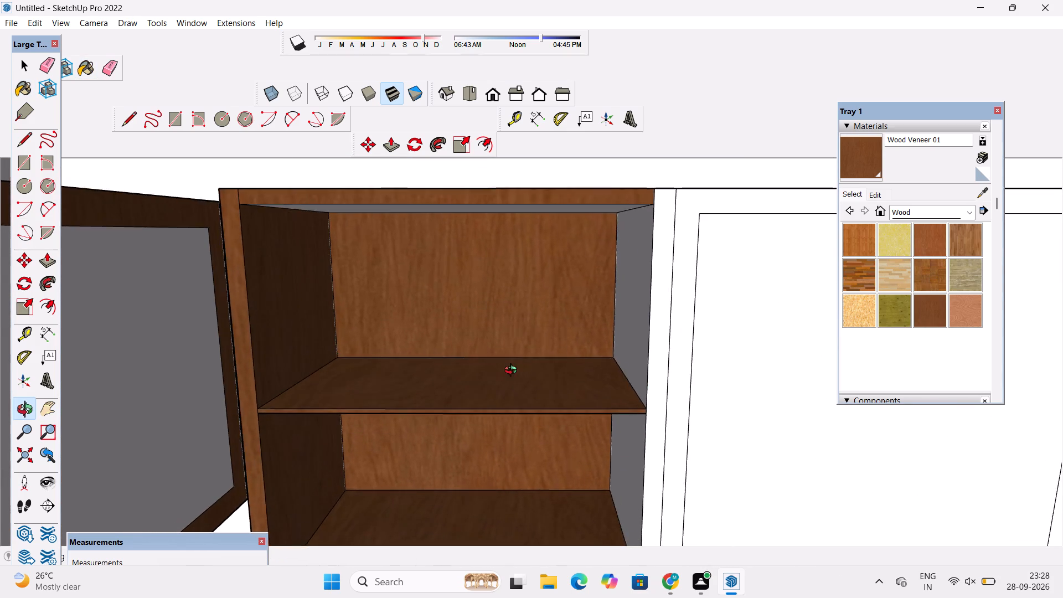
scroll(513, 372, "down", 5)
left_click_drag(509, 364, 509, 287)
left_click(861, 156)
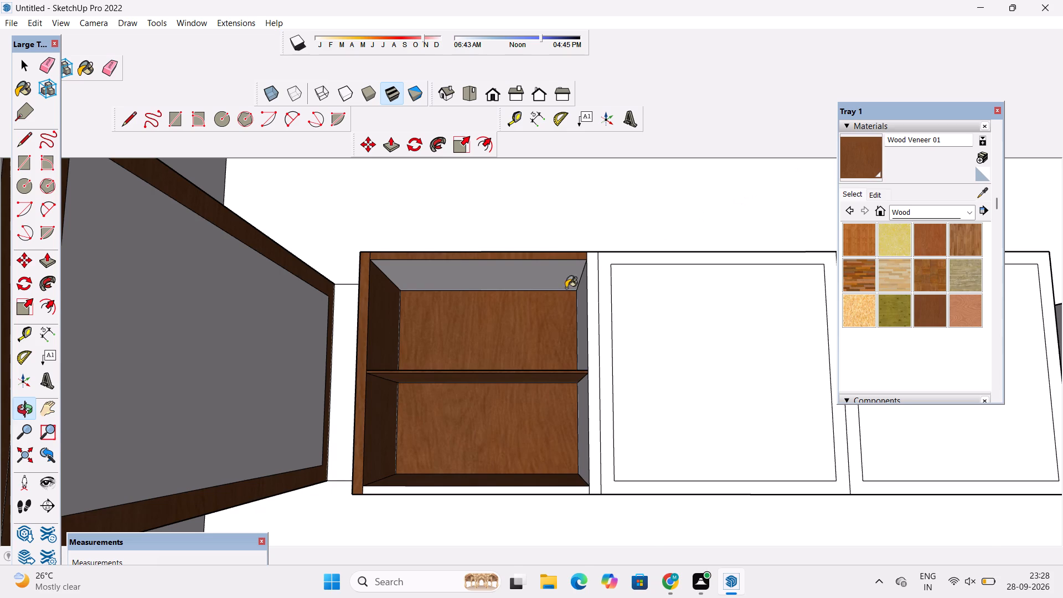
scroll(537, 295, "up", 3)
left_click(528, 274)
left_click(610, 296)
scroll(594, 288, "down", 4)
scroll(582, 390, "up", 4)
left_click(611, 391)
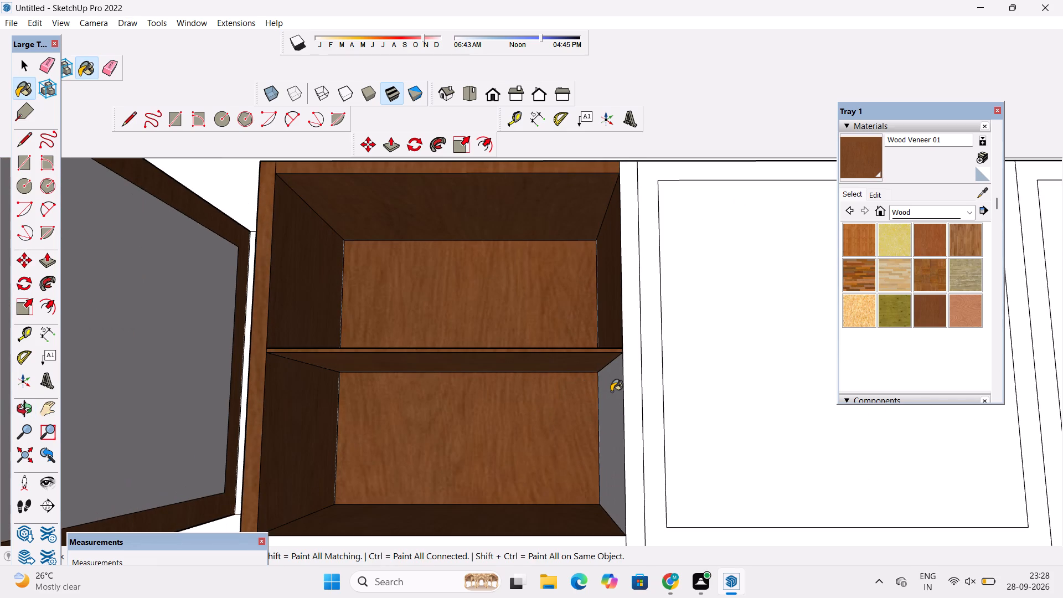
Paint the outer face and top edge of the open shelf cabinet's corner-side panel with Wood Veneer 01.
key("o")
scroll(611, 390, "down", 5)
left_click_drag(497, 424, 561, 489)
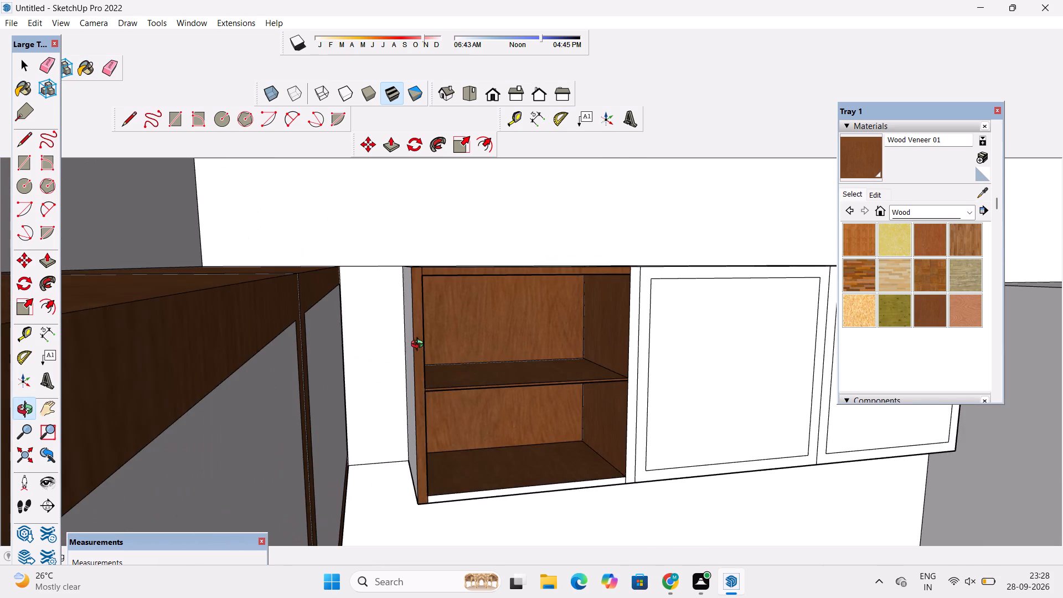
scroll(420, 346, "up", 4)
left_click_drag(421, 356, 425, 390)
scroll(408, 223, "up", 5)
left_click_drag(394, 305, 415, 305)
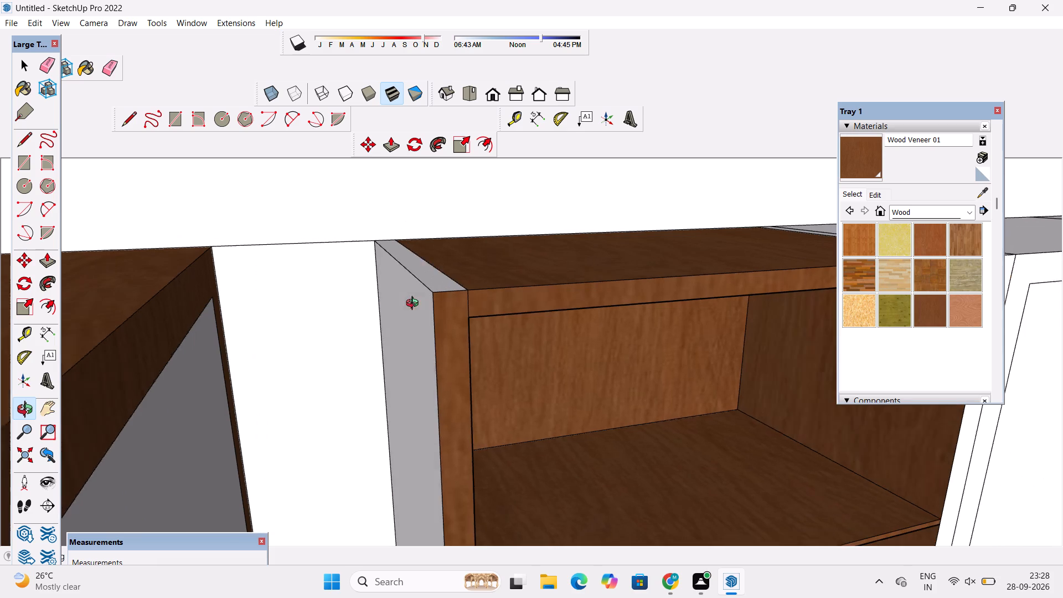
left_click_drag(415, 305, 422, 303)
left_click(858, 161)
scroll(432, 264, "up", 4)
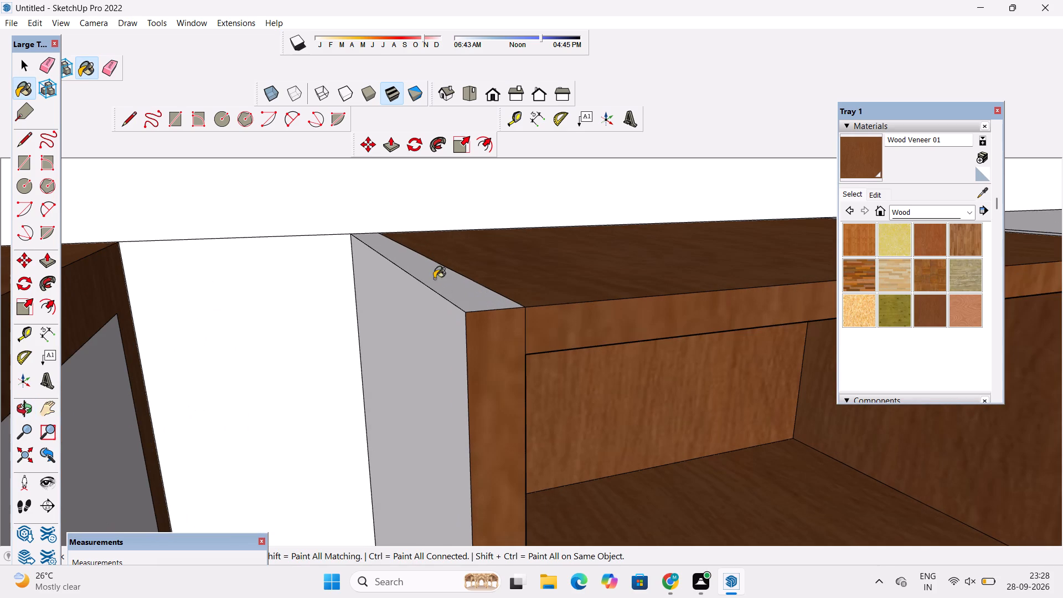
left_click(436, 283)
left_click(416, 310)
Paint the underside and door frame of the framed cabinet beside the open shelf cabinet with Wood Veneer 01.
key("o")
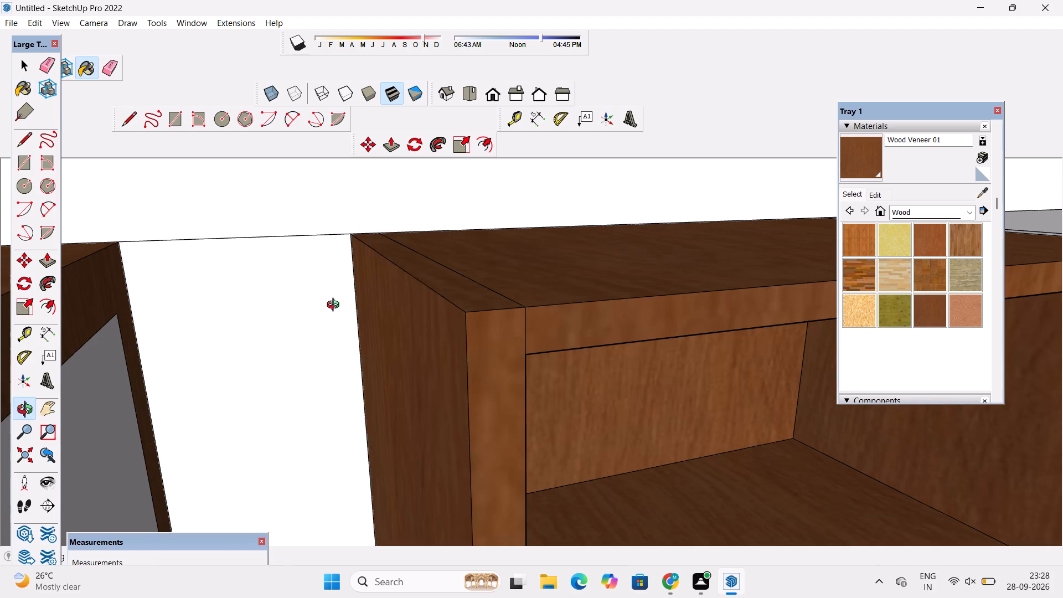
scroll(336, 306, "down", 4)
left_click_drag(471, 363, 420, 242)
scroll(404, 212, "down", 15)
left_click_drag(422, 332, 419, 311)
left_click(865, 157)
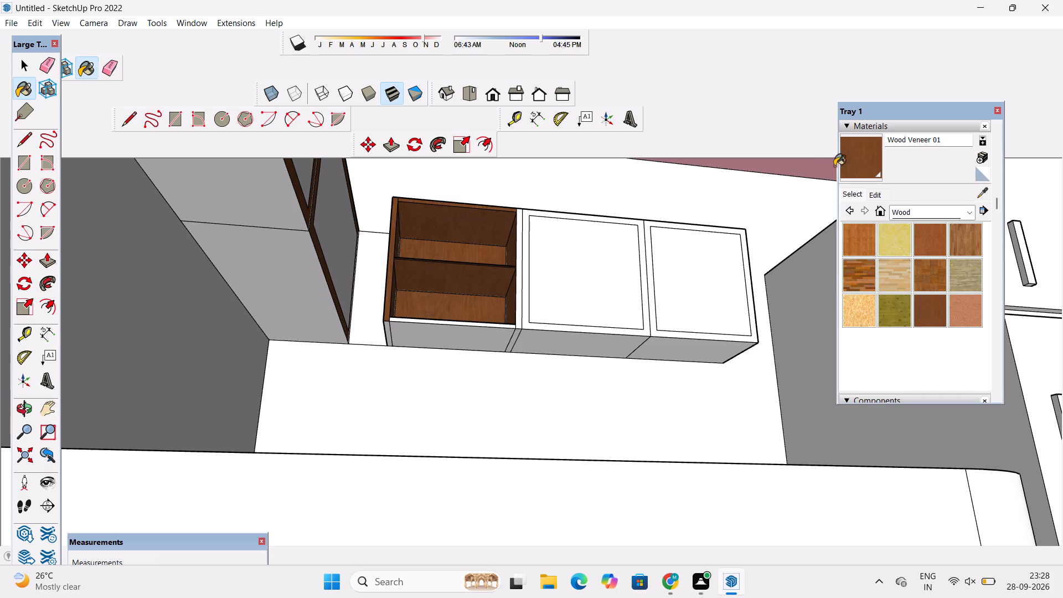
scroll(625, 279, "up", 2)
scroll(572, 321, "up", 4)
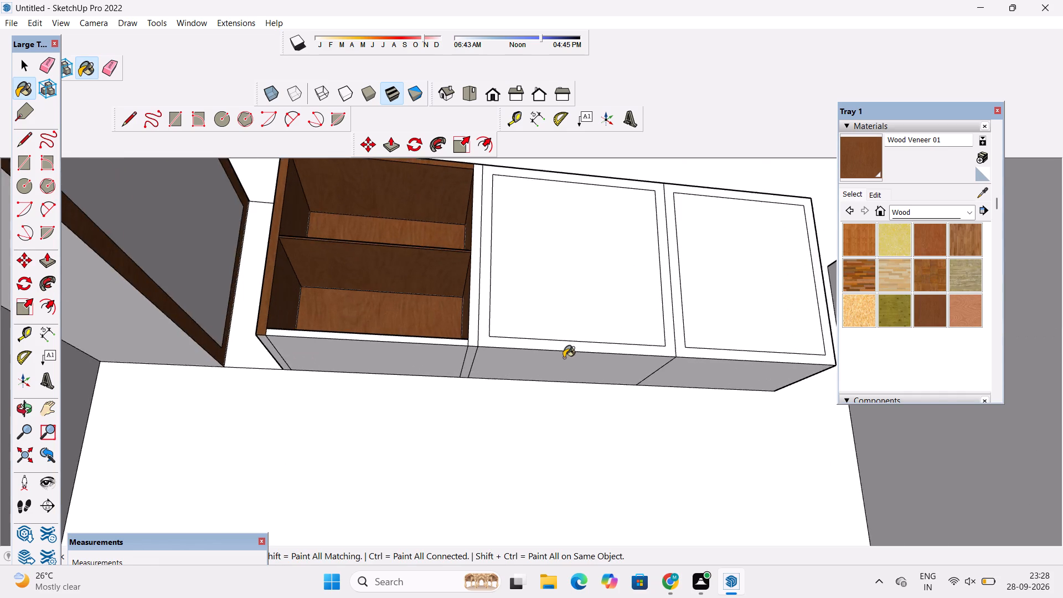
scroll(564, 358, "up", 4)
left_click(541, 380)
left_click(510, 348)
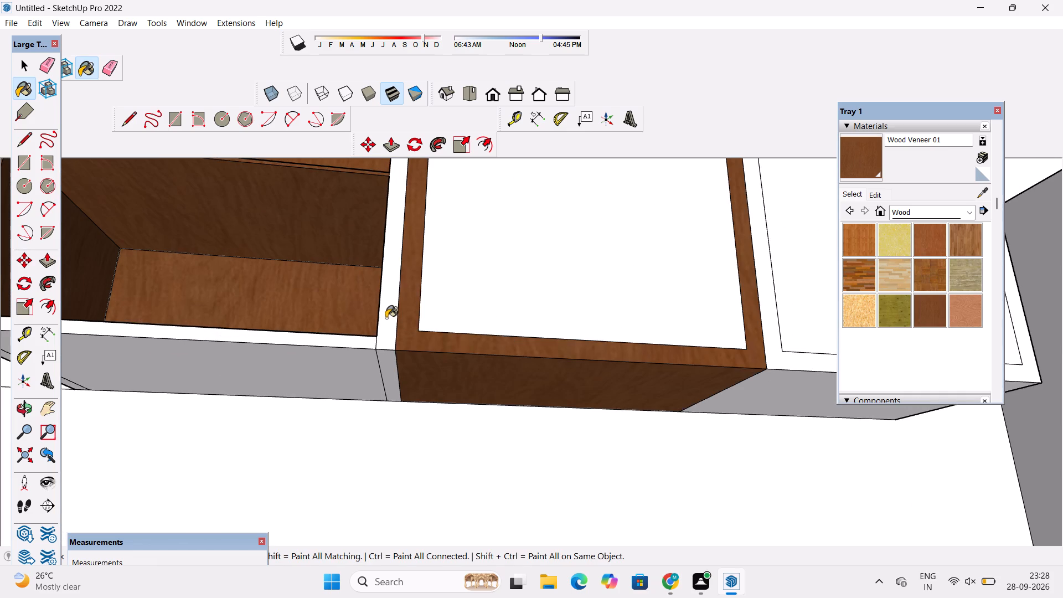
Paint the open shelf cabinet's front bottom edge, the upright strip beside it, and their undersides with Wood Veneer 01.
left_click(386, 318)
left_click(371, 342)
left_click(370, 357)
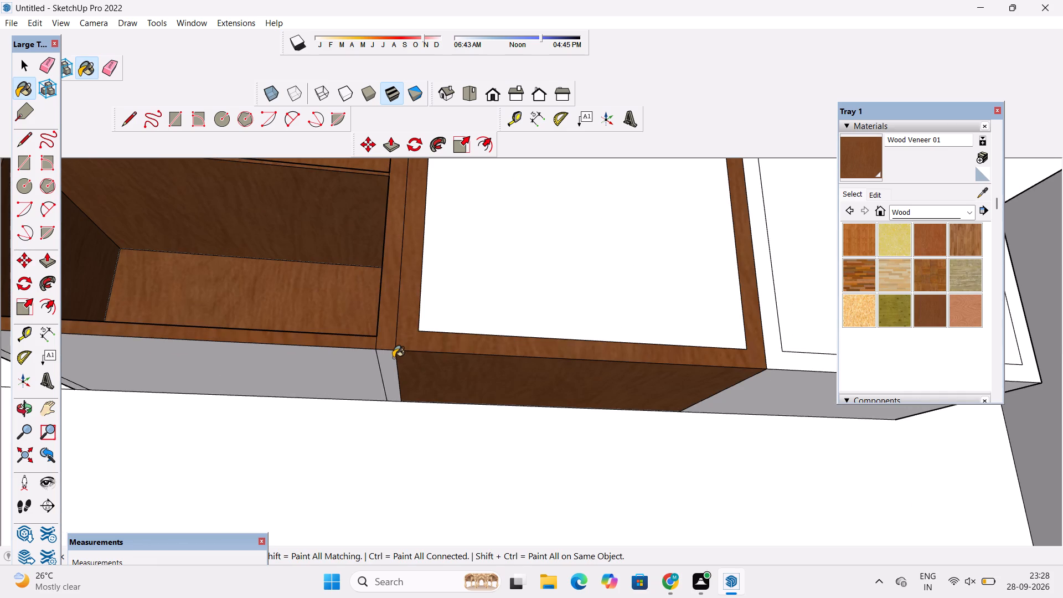
left_click(393, 358)
scroll(429, 338, "down", 5)
scroll(158, 338, "up", 9)
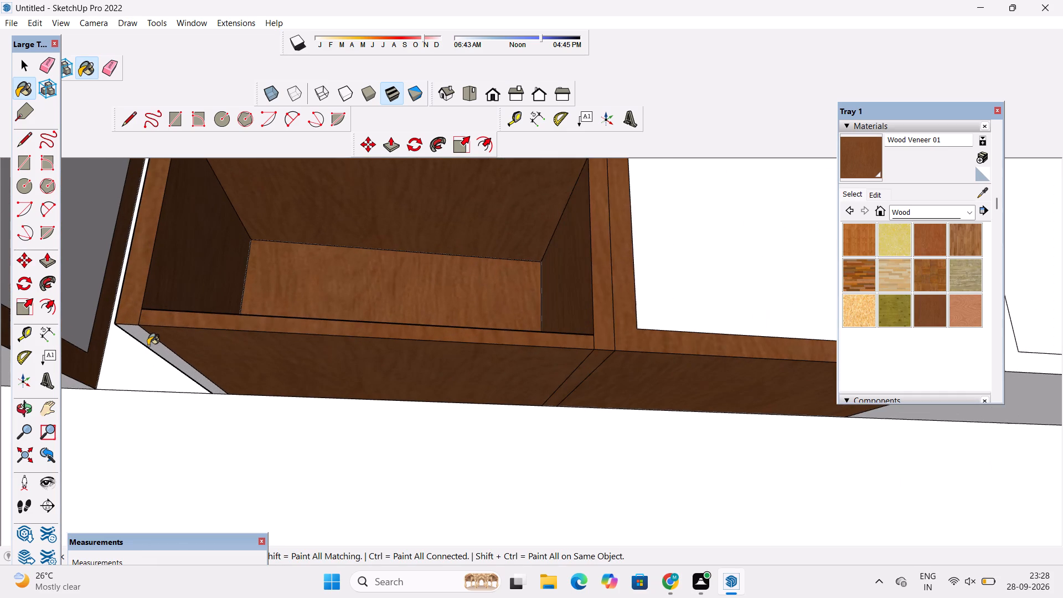
left_click(148, 346)
Paint the door frame, underside and exposed end side of the last cabinet in the shorter upper row with Wood Veneer 01.
scroll(192, 313, "down", 19)
left_click(499, 339)
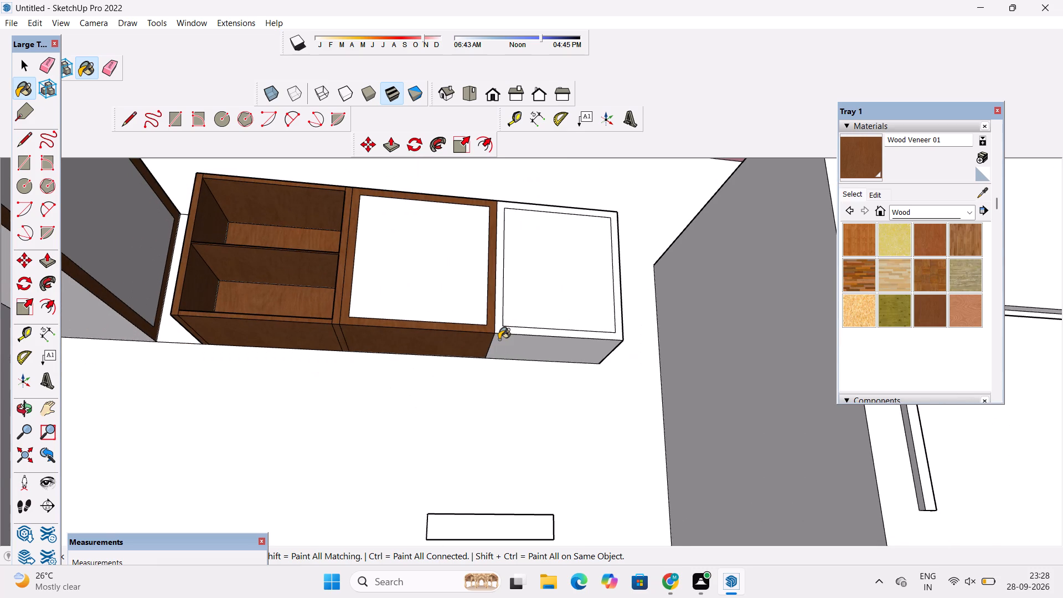
left_click(496, 332)
scroll(584, 303, "up", 13)
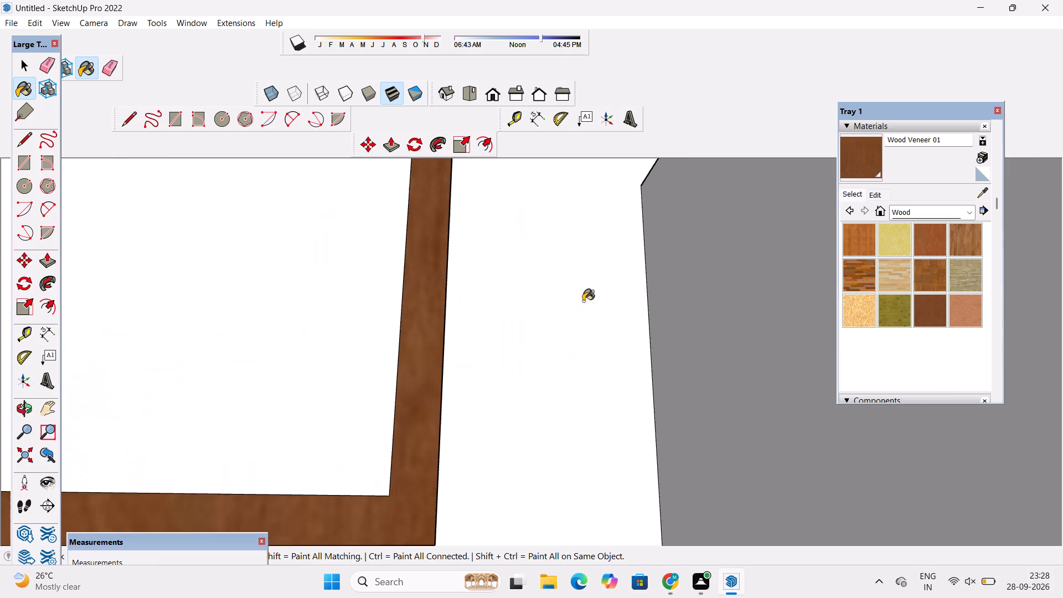
scroll(540, 310, "up", 4)
left_click(349, 335)
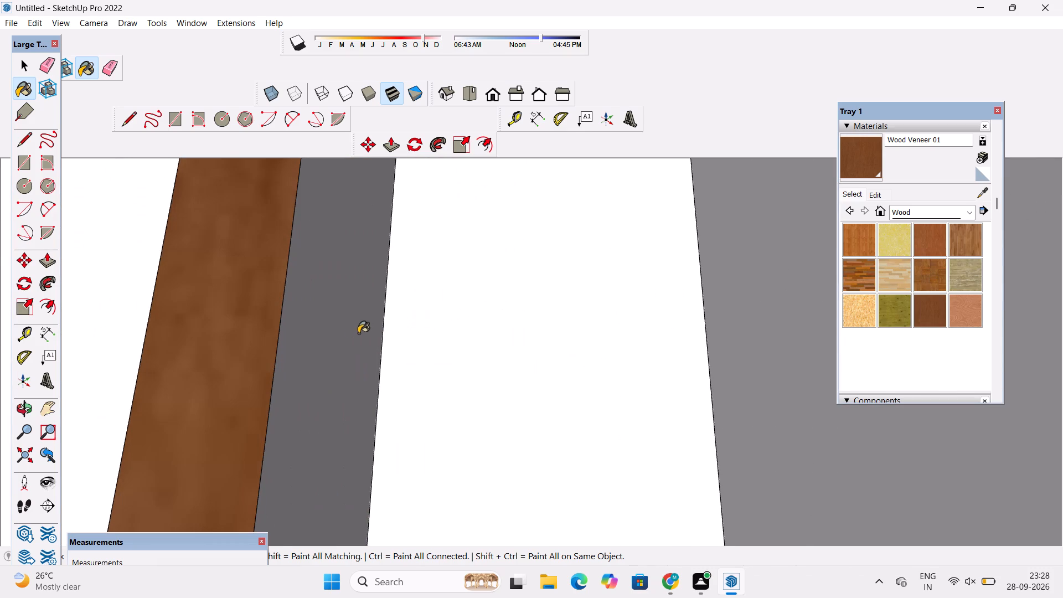
Paint the undersides of all five cabinets in the longer upper row with Wood Veneer 01.
scroll(421, 330, "down", 6)
key("o")
left_click_drag(523, 329, 481, 333)
scroll(468, 333, "down", 3)
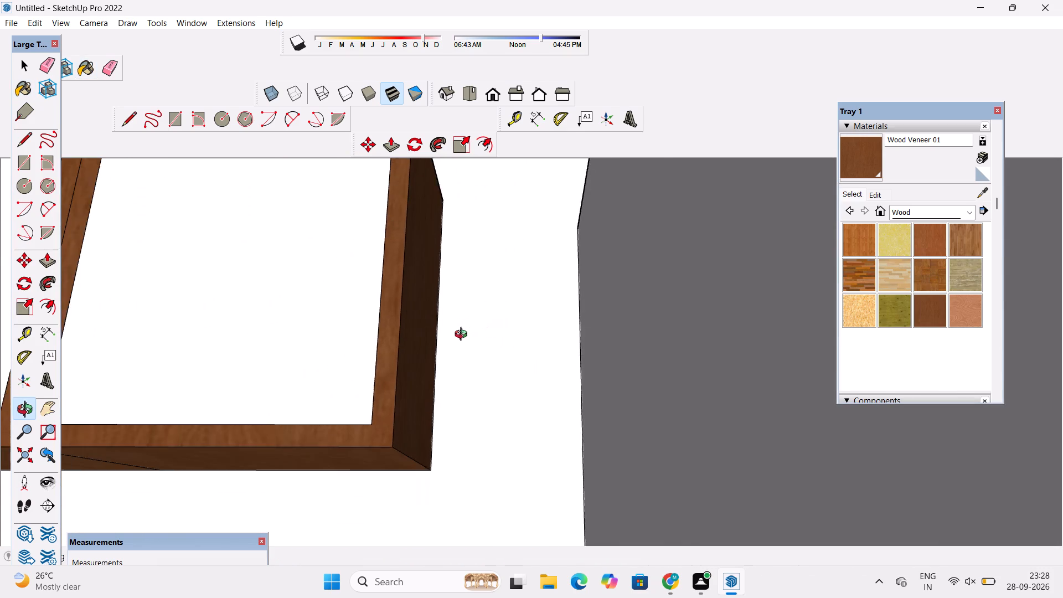
left_click_drag(463, 336, 564, 316, "shift")
scroll(569, 316, "down", 10)
left_click_drag(444, 328, 731, 267, "shift")
scroll(664, 282, "down", 6)
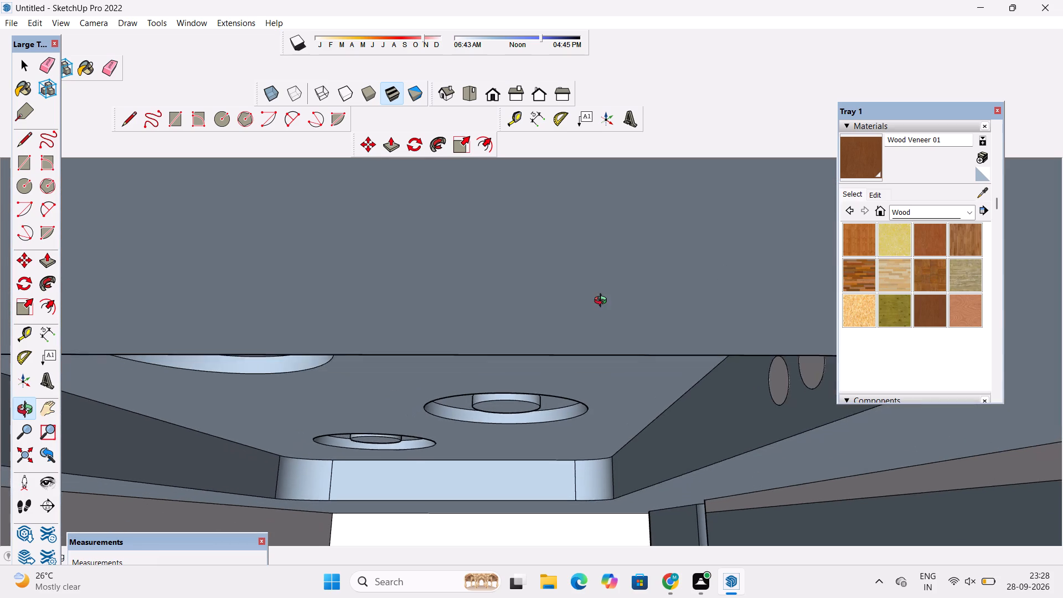
scroll(603, 302, "down", 4)
left_click_drag(696, 305, 416, 363, "shift")
scroll(412, 360, "down", 6)
left_click_drag(559, 329, 101, 429, "shift")
scroll(186, 378, "down", 5)
left_click_drag(401, 319, 307, 381)
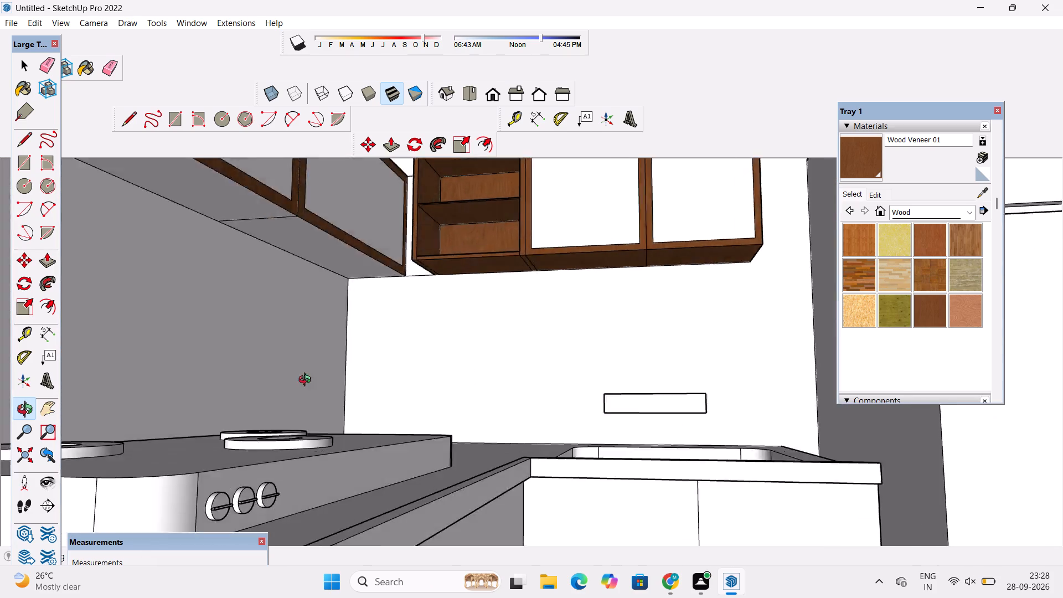
left_click_drag(307, 381, 193, 376)
left_click_drag(243, 333, 427, 389, "shift")
left_click_drag(421, 377, 344, 334)
left_click_drag(339, 332, 430, 359, "shift")
left_click_drag(430, 359, 432, 325)
scroll(432, 319, "down", 3)
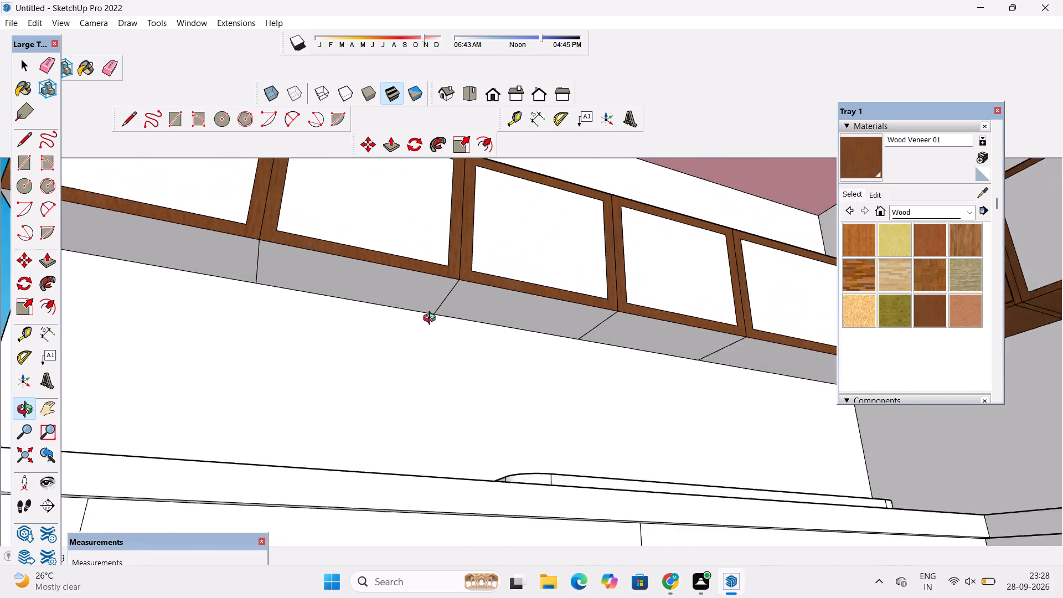
scroll(432, 319, "down", 2)
left_click(866, 153)
scroll(745, 359, "up", 3)
left_click(729, 346)
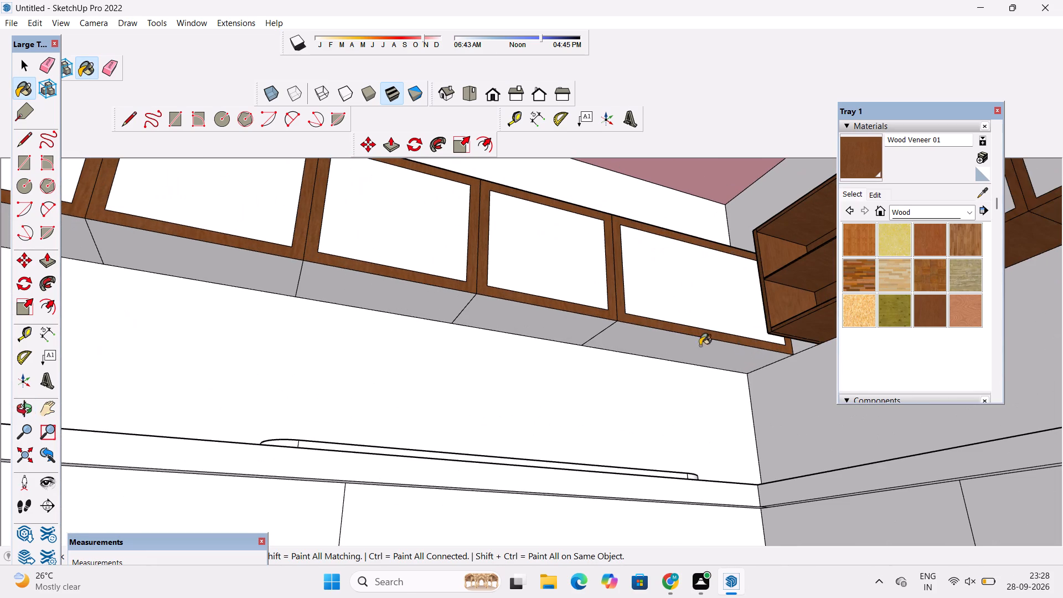
left_click(582, 329)
left_click(414, 307)
left_click(261, 283)
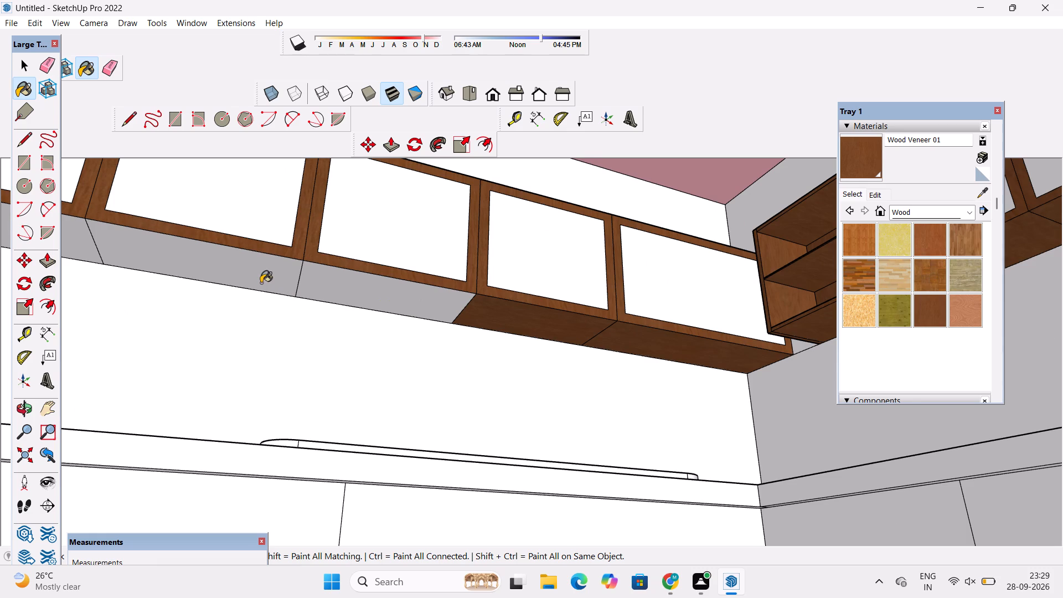
scroll(270, 298, "down", 5)
scroll(210, 289, "down", 5)
scroll(127, 251, "up", 5)
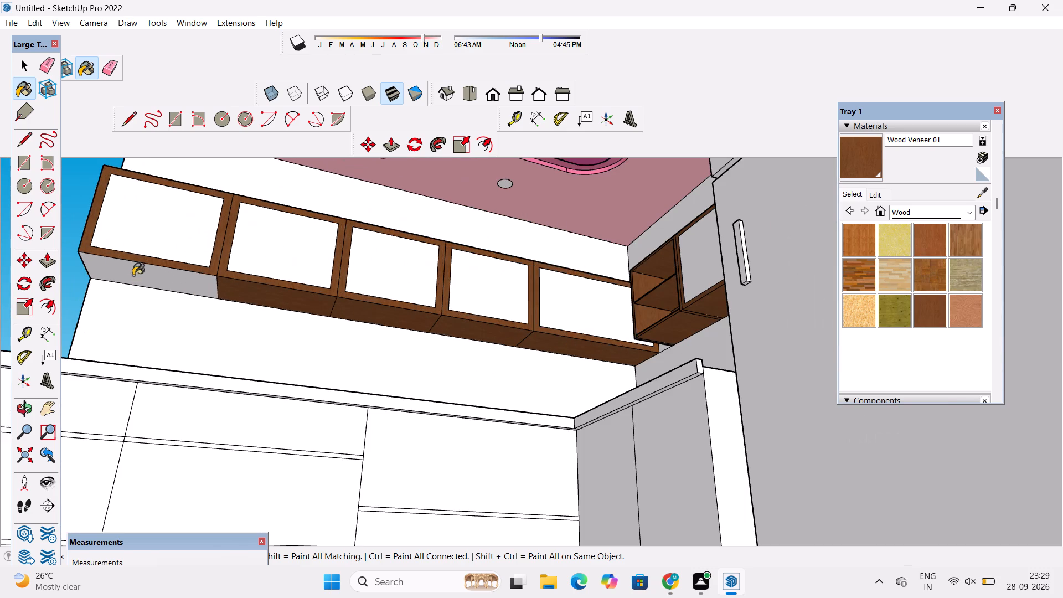
left_click(148, 268)
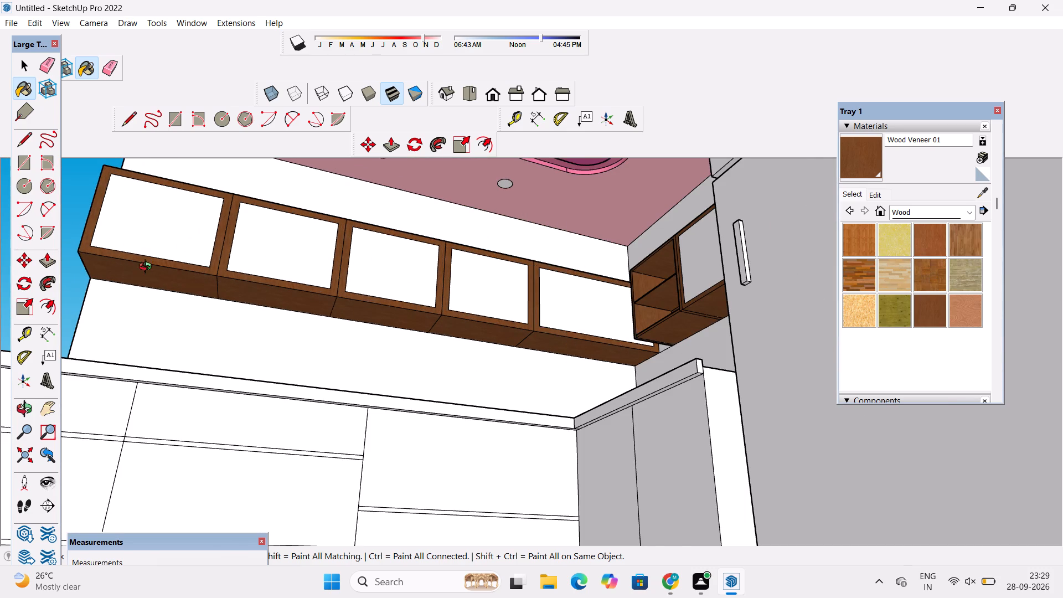
Paint the top faces of the two framed cabinets in the shorter upper row and the narrow strip beside them with Wood Veneer 01.
key("o")
scroll(148, 268, "down", 5)
left_click_drag(319, 240, 336, 461)
left_click_drag(281, 380, 398, 418, "shift")
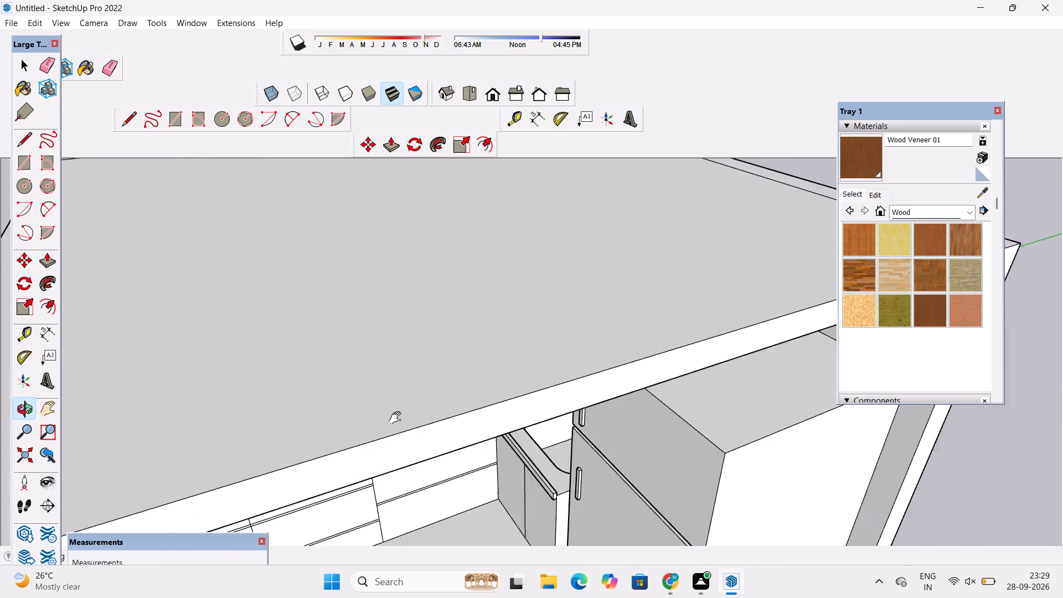
left_click_drag(398, 418, 400, 420, "shift")
left_click_drag(400, 420, 453, 267)
scroll(396, 405, "up", 3)
left_click_drag(396, 409, 382, 333, "shift")
left_click_drag(436, 348, 566, 435)
left_click_drag(493, 440, 492, 404)
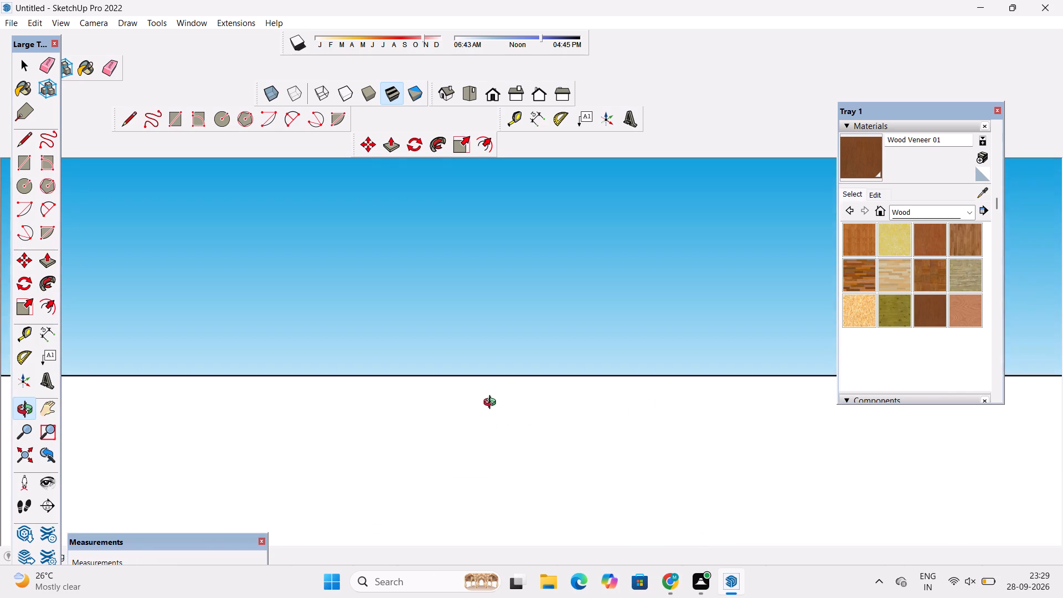
left_click_drag(492, 404, 492, 400)
left_click_drag(493, 431, 493, 357, "shift")
scroll(493, 354, "down", 5)
left_click_drag(496, 444, 509, 365)
left_click_drag(518, 481, 516, 391, "shift")
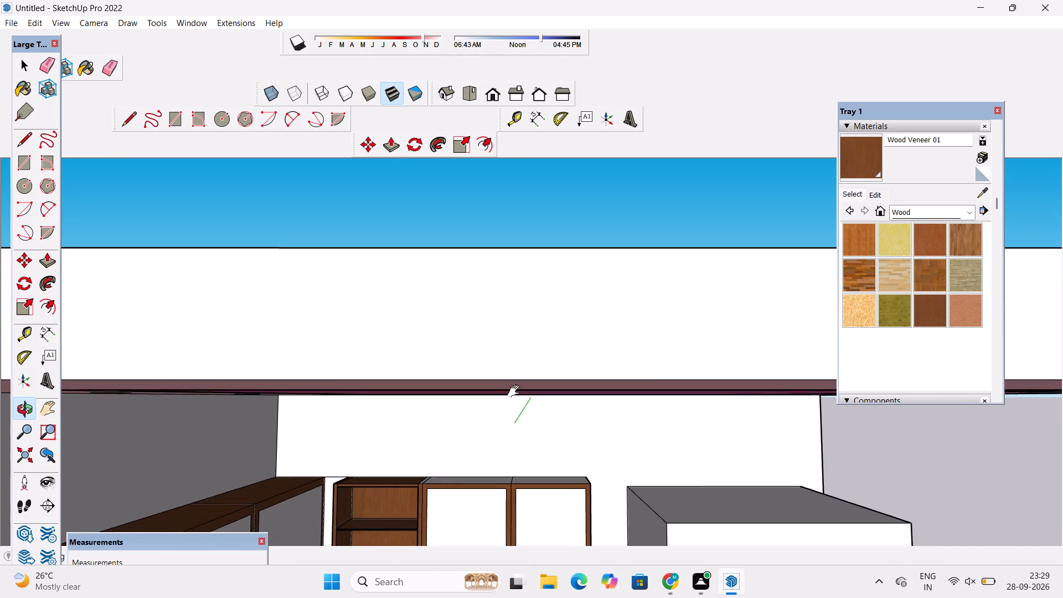
left_click_drag(516, 391, 515, 357, "shift")
scroll(514, 356, "up", 7)
left_click_drag(514, 391, 515, 423)
scroll(504, 396, "up", 4)
left_click_drag(526, 341, 540, 408)
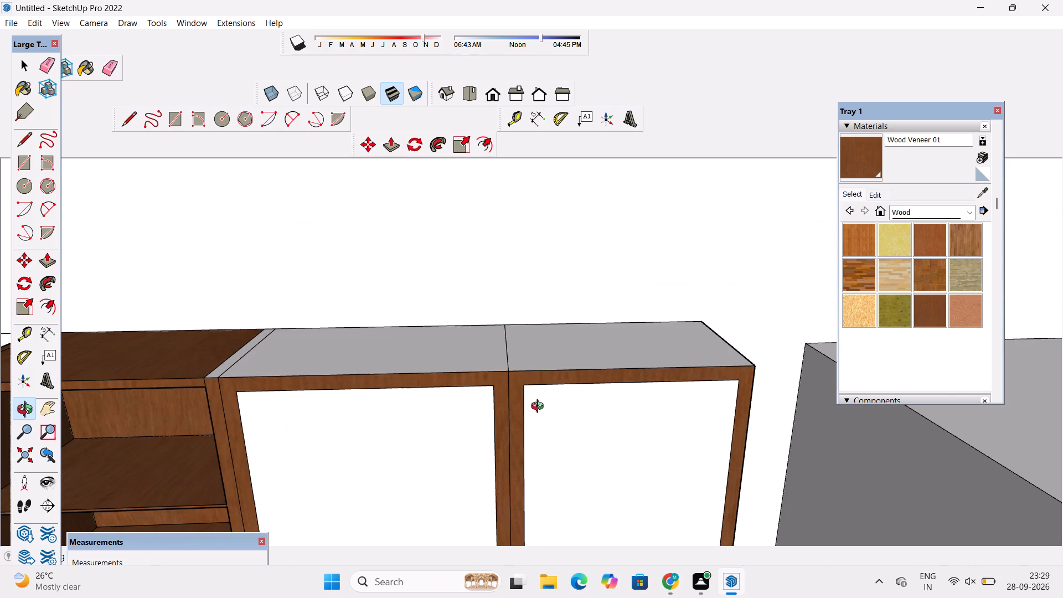
left_click(848, 162)
scroll(235, 350, "up", 4)
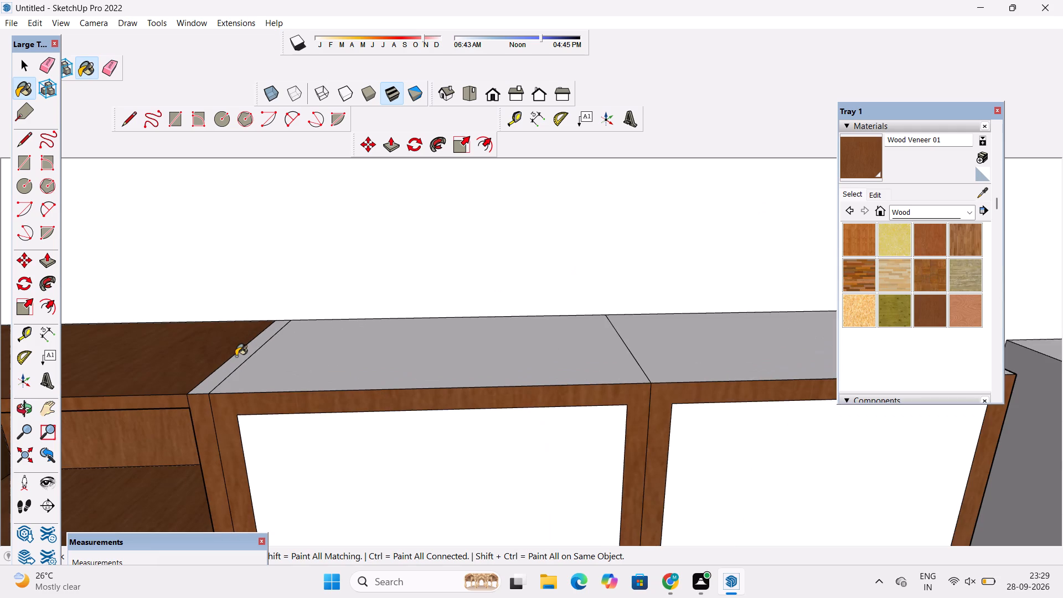
left_click(236, 357)
left_click(336, 362)
scroll(193, 323, "down", 6)
left_click(546, 338)
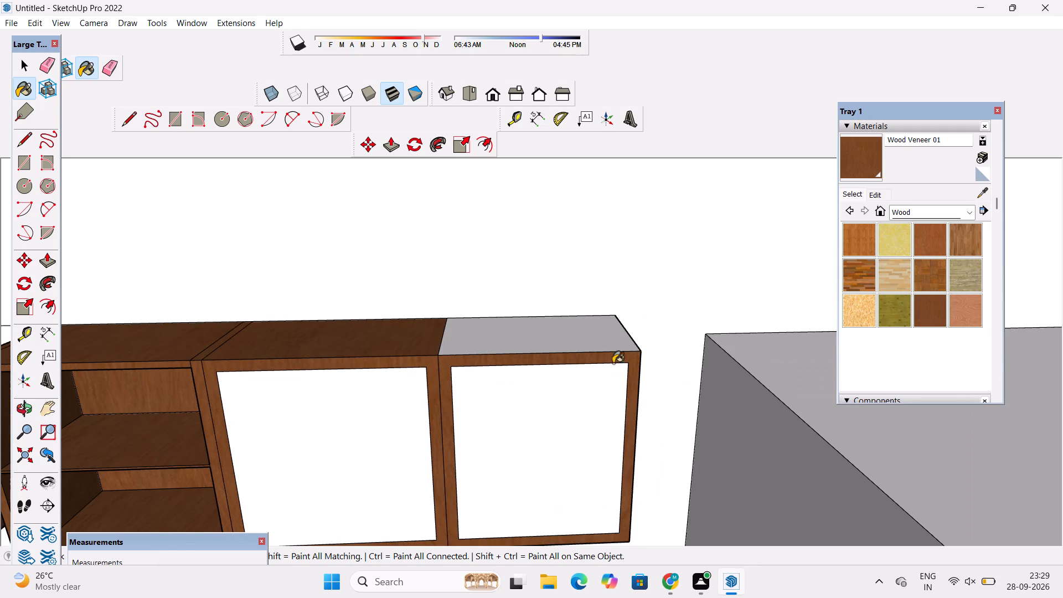
Examine the veneered upper cabinets and the whole kitchen from inside, below and outside the room.
scroll(666, 367, "up", 4)
scroll(609, 347, "down", 13)
scroll(553, 325, "down", 2)
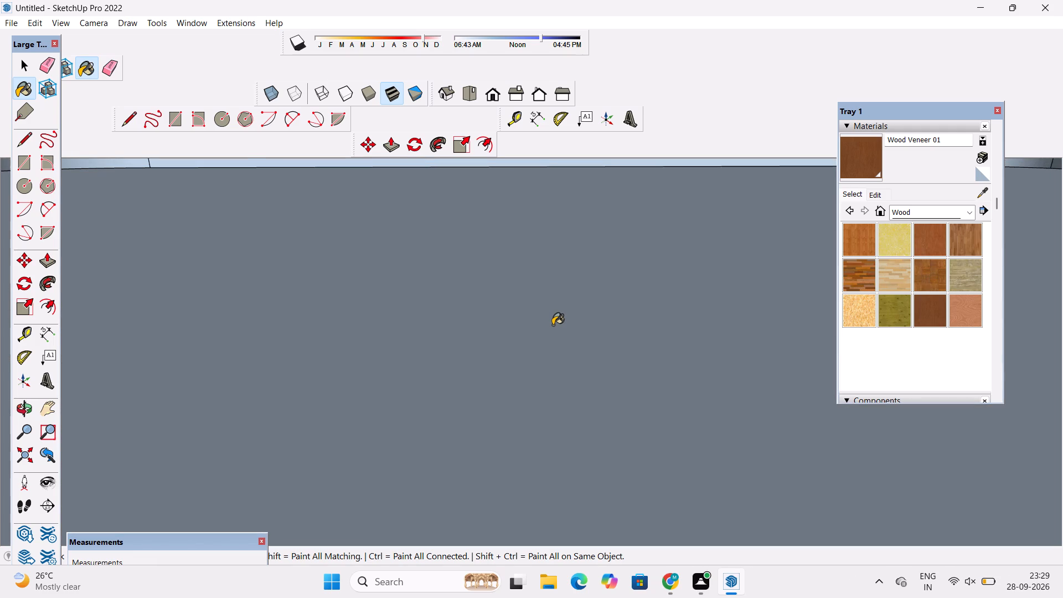
key("o")
scroll(553, 325, "down", 6)
left_click_drag(570, 369, 478, 303)
scroll(293, 279, "down", 12)
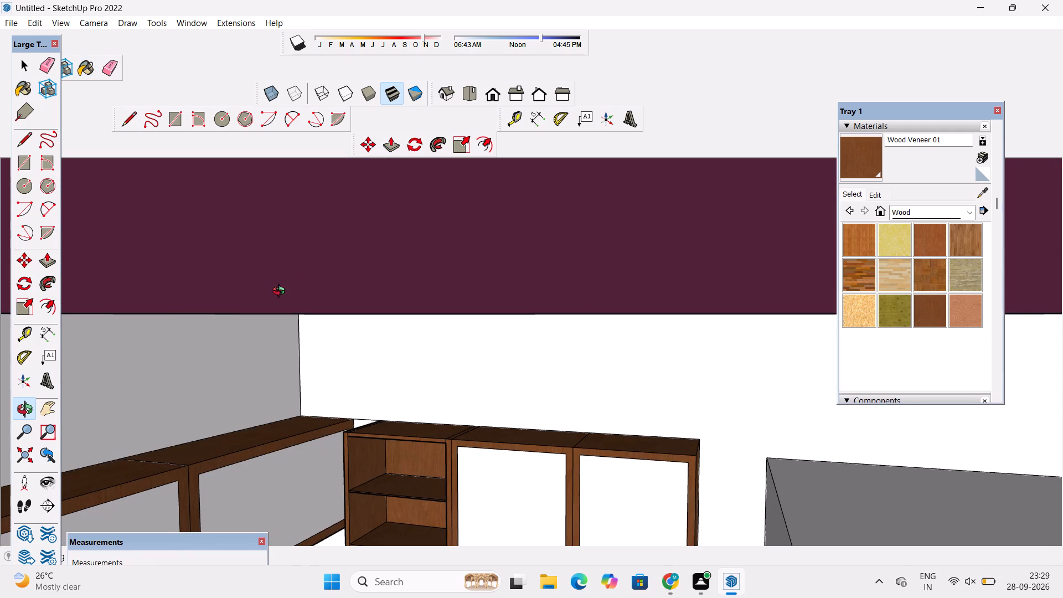
left_click(494, 97)
scroll(470, 315, "down", 4)
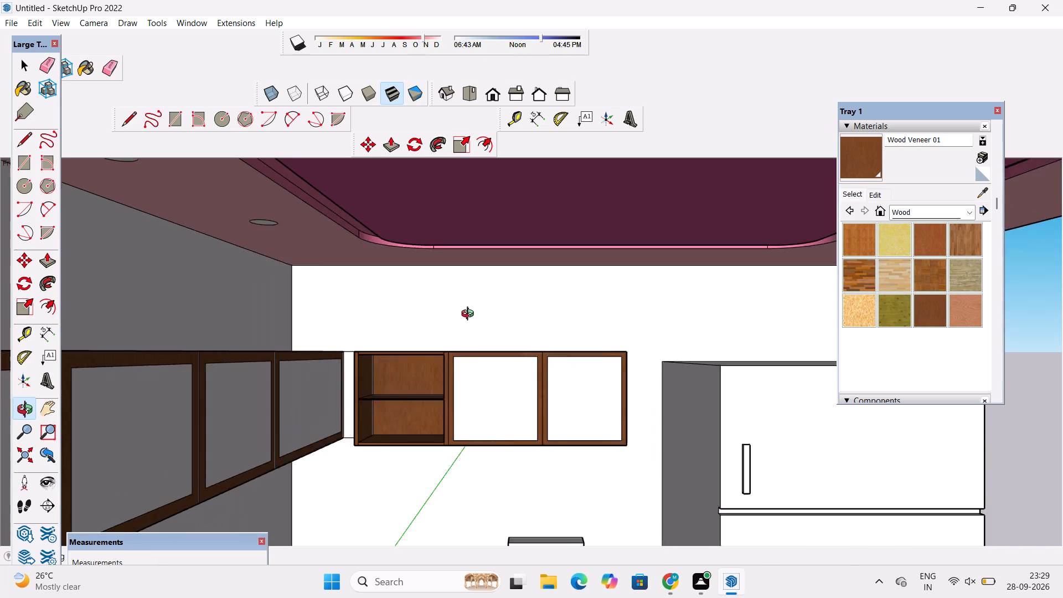
scroll(470, 315, "down", 7)
left_click_drag(524, 337, 395, 353)
left_click_drag(464, 374, 328, 319)
left_click_drag(409, 344, 417, 287)
scroll(417, 287, "down", 6)
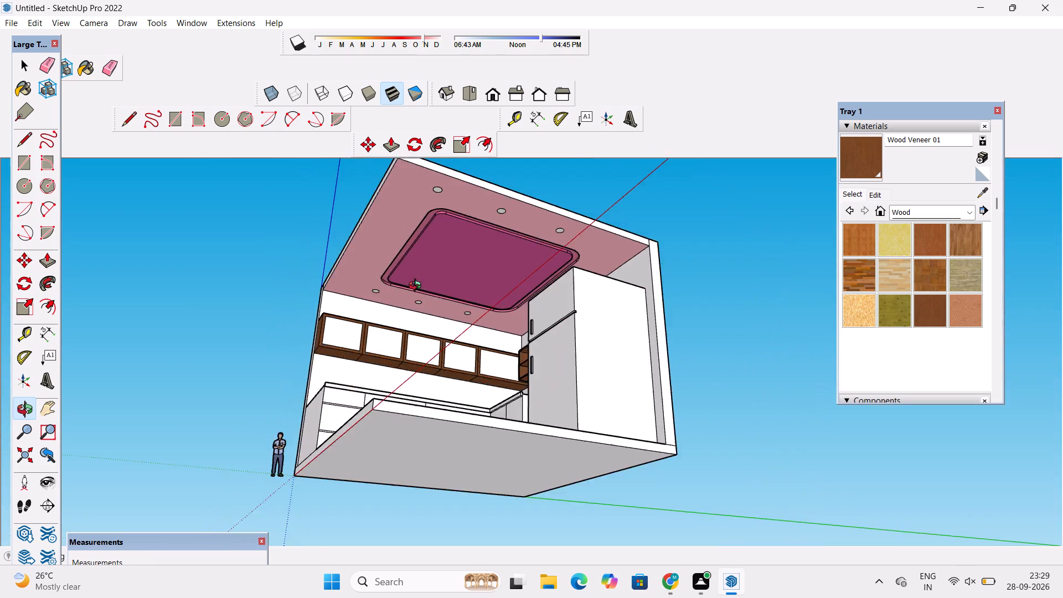
left_click_drag(462, 407, 515, 528)
scroll(400, 309, "up", 4)
left_click_drag(446, 370, 465, 403)
left_click_drag(471, 425, 466, 408)
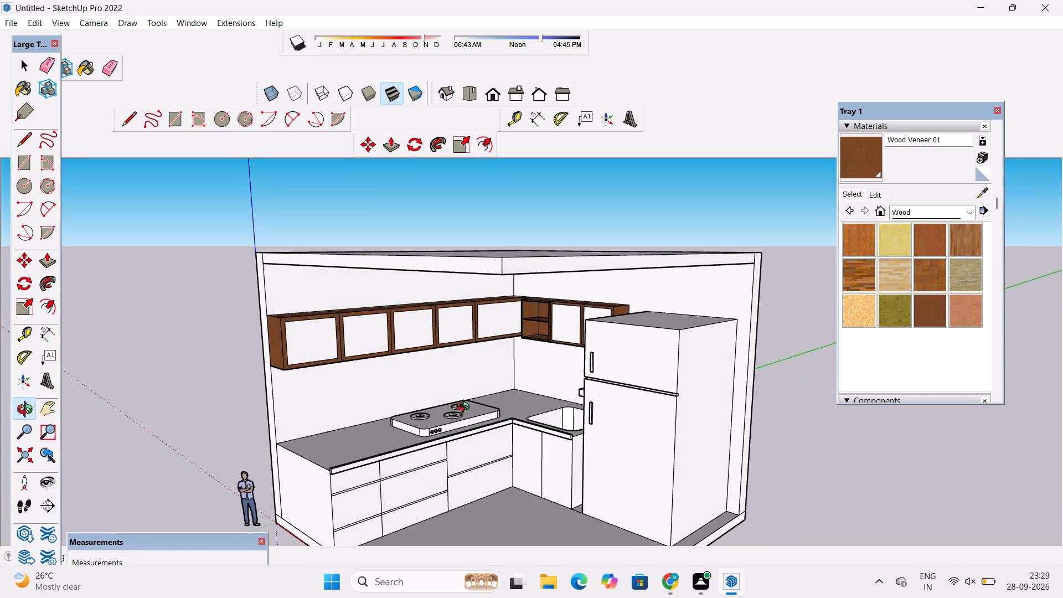
left_click_drag(466, 408, 466, 408)
left_click_drag(476, 401, 458, 360, "shift")
scroll(408, 429, "down", 1, "shift")
left_click_drag(408, 429, 412, 395, "shift")
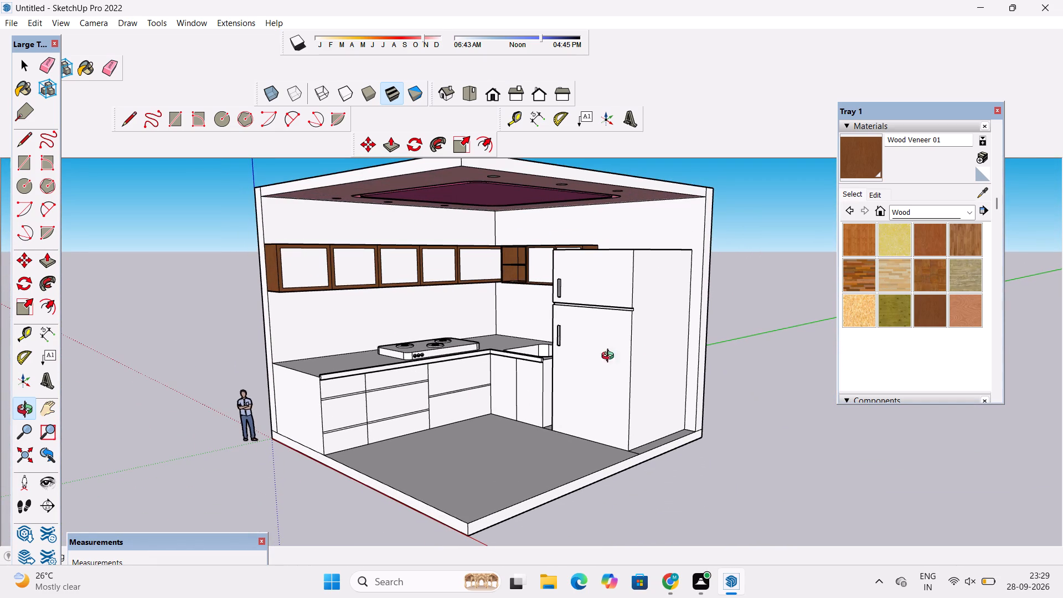
Paint the door panes of the five long-row and two short-row framed upper cabinets with Translucent Glass Blue from Glass and Mirrors.
left_click(945, 208)
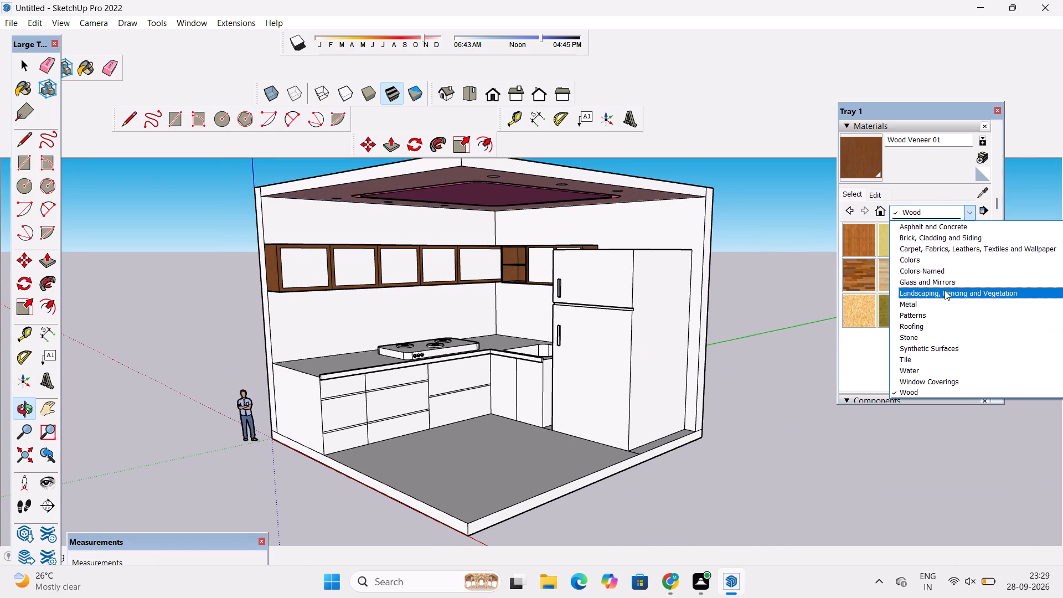
left_click(940, 277)
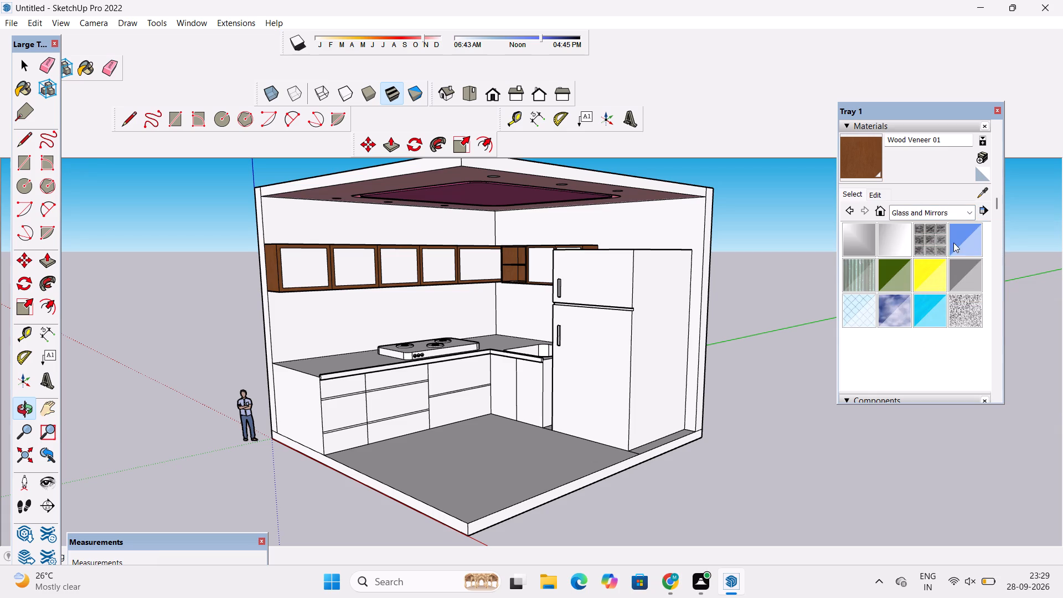
left_click(973, 235)
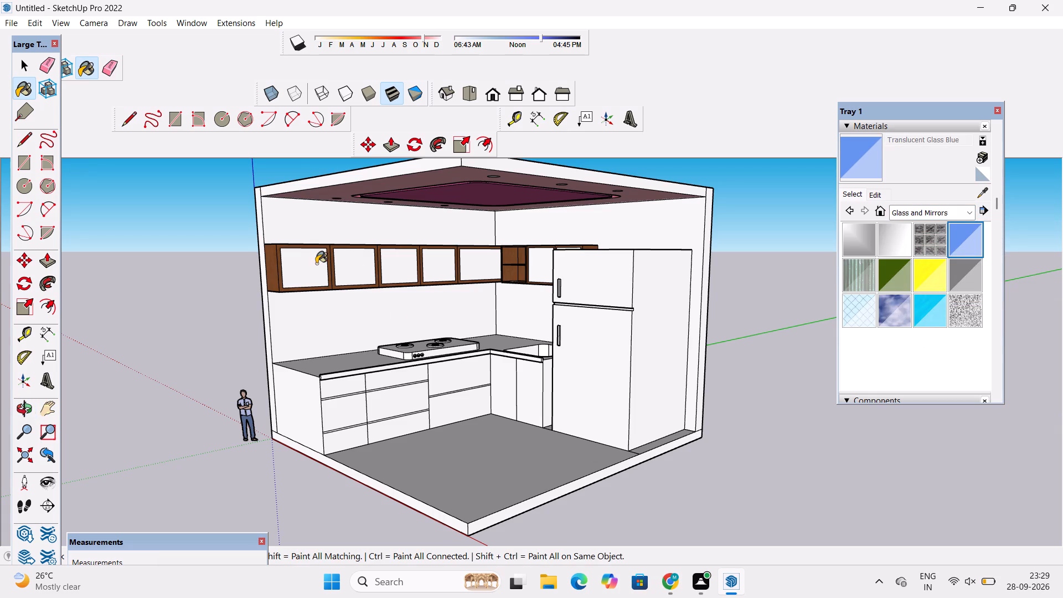
left_click(316, 264)
left_click(345, 261)
left_click(404, 269)
left_click(440, 265)
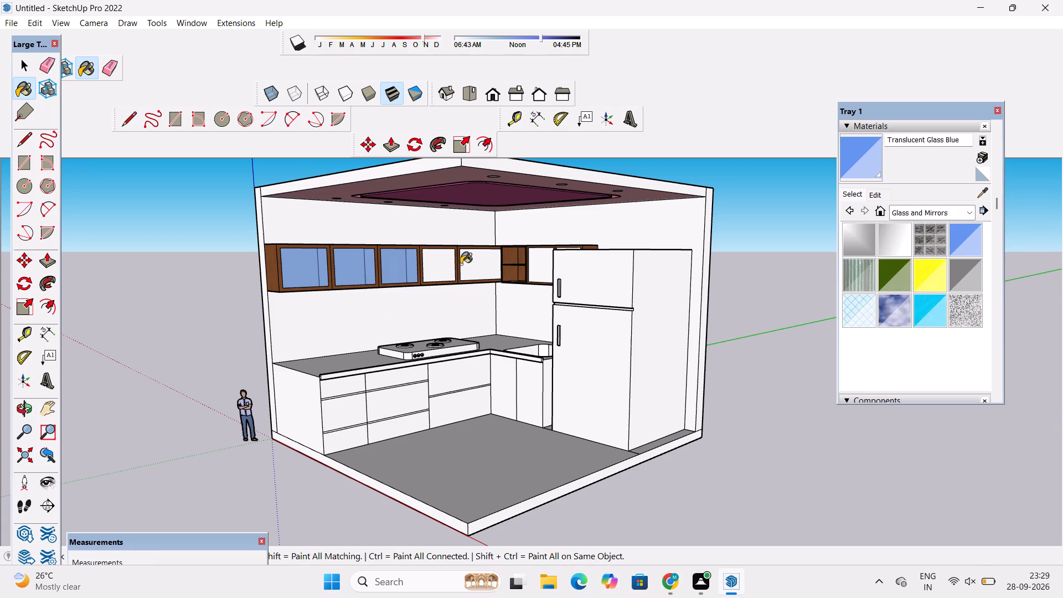
left_click(477, 262)
scroll(477, 261, "up", 8)
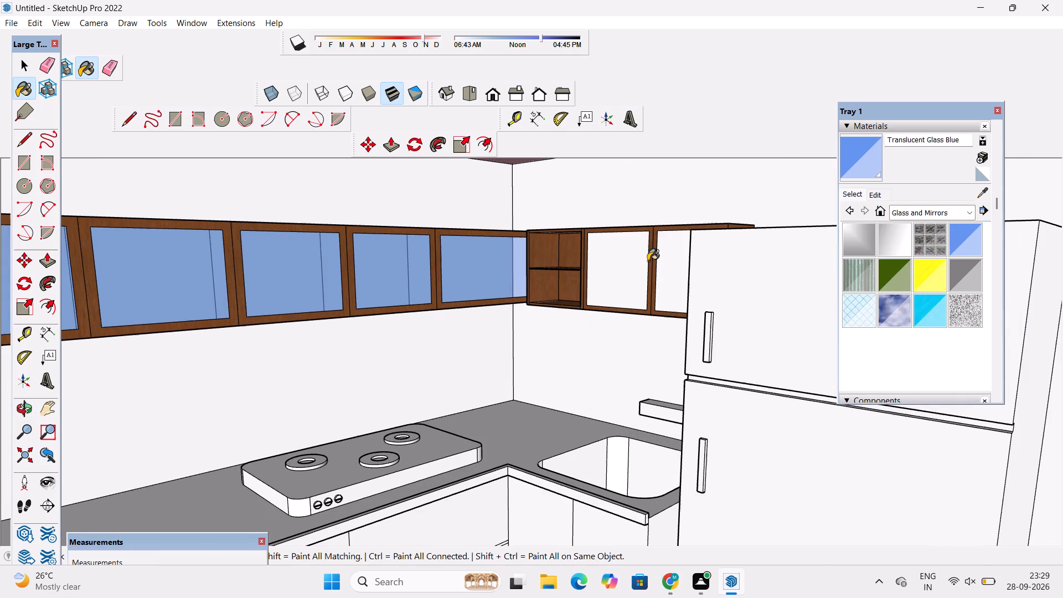
left_click(648, 261)
left_click(704, 264)
Draw a rectangle about 4' 8" by 4' 6 5/8" across the front opening of the open shelf cabinet.
key("o")
scroll(698, 270, "down", 2)
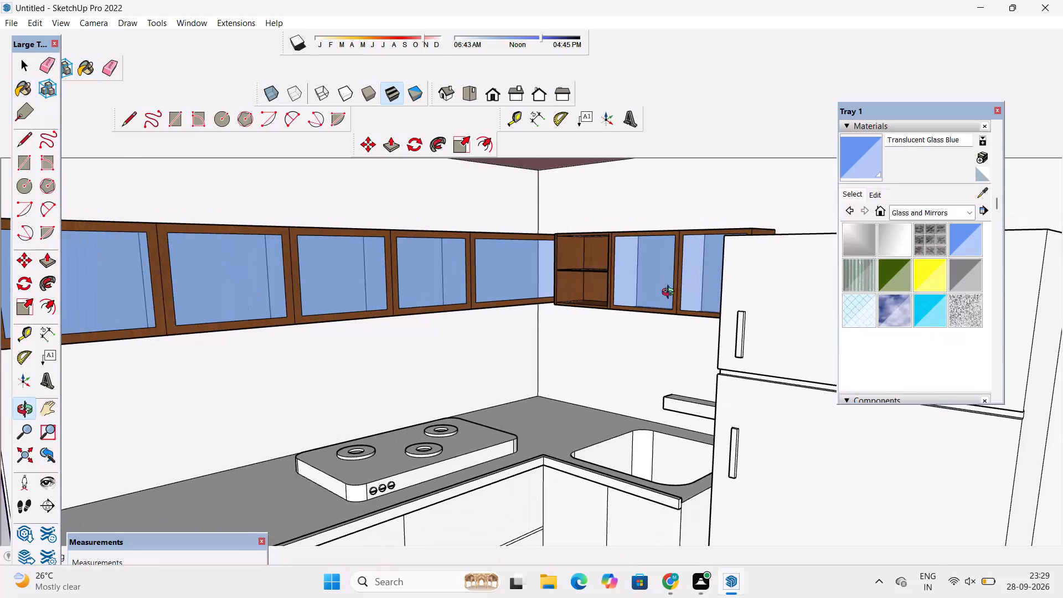
left_click_drag(555, 315, 659, 326)
scroll(612, 312, "up", 3)
left_click_drag(543, 299, 606, 330, "shift")
scroll(515, 254, "up", 4)
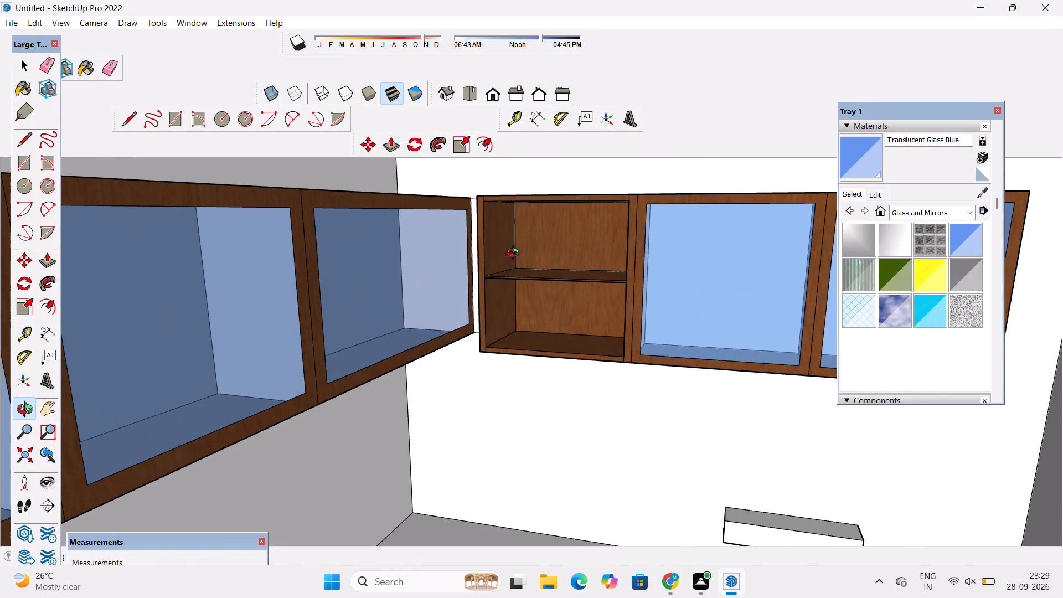
left_click_drag(555, 262, 560, 264)
left_click_drag(560, 264, 601, 262)
left_click_drag(601, 262, 576, 279, "shift")
scroll(530, 285, "up", 2)
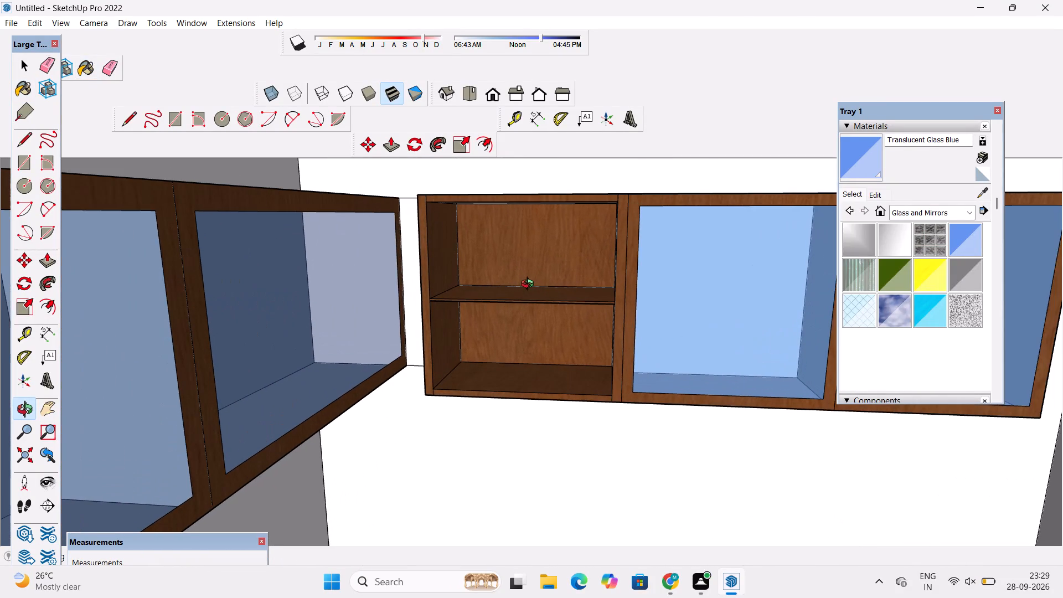
key("r")
left_click(424, 202)
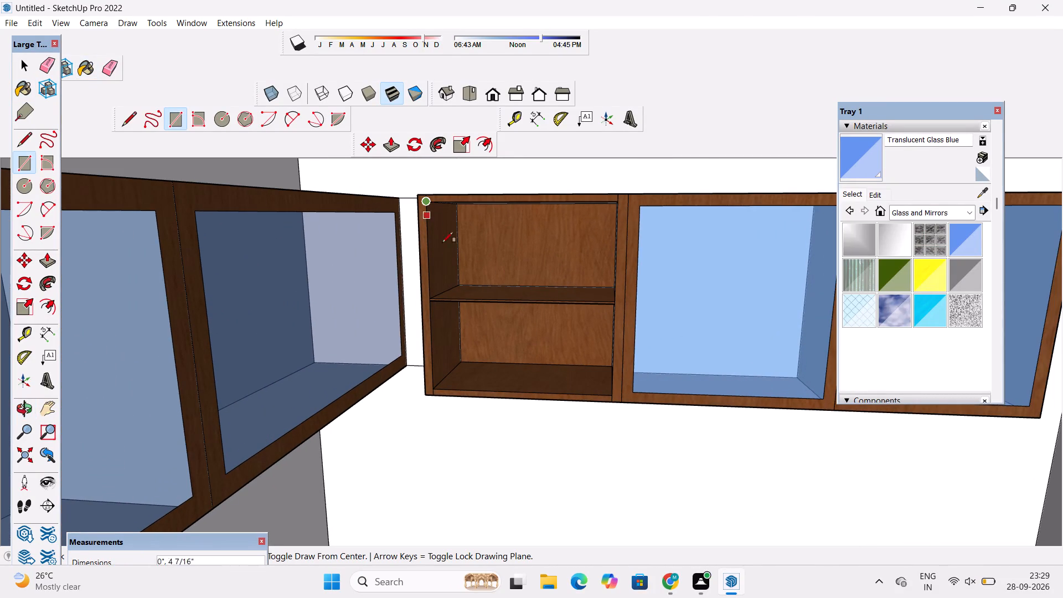
left_click(611, 395)
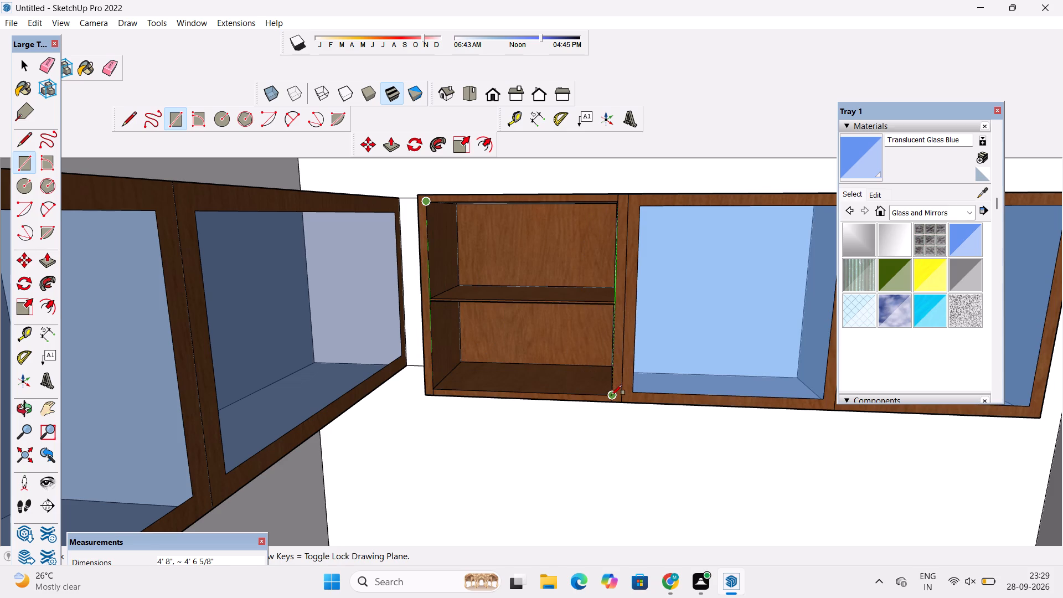
key("space")
Paint the two new panes above and below the open shelf cabinet's middle shelf with Translucent Glass Blue.
left_click(875, 144)
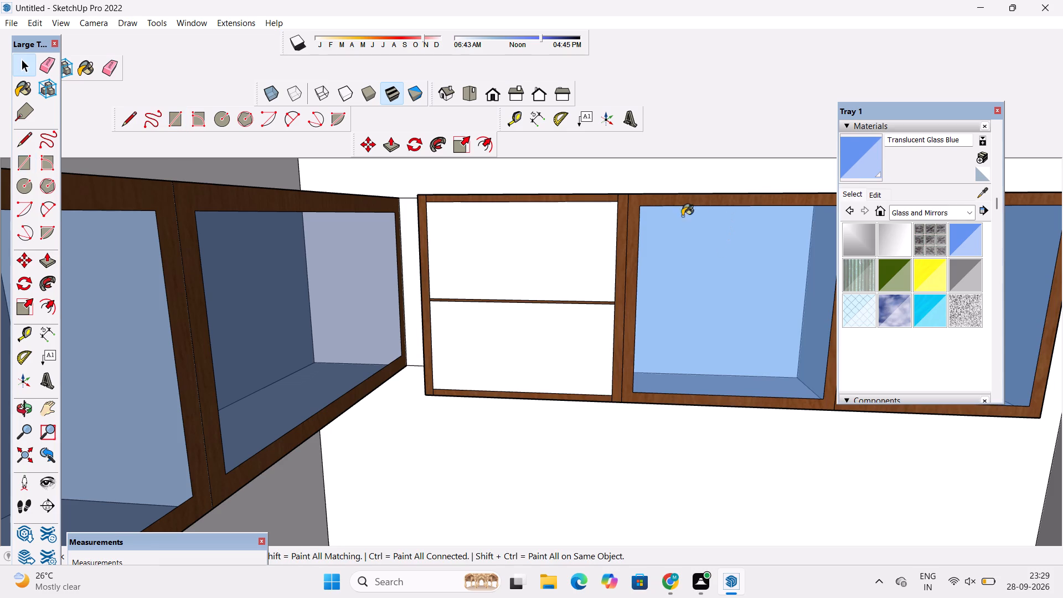
left_click(581, 247)
left_click(566, 343)
Examine the glazed upper cabinets around the room corner from several angles.
scroll(378, 282, "down", 5)
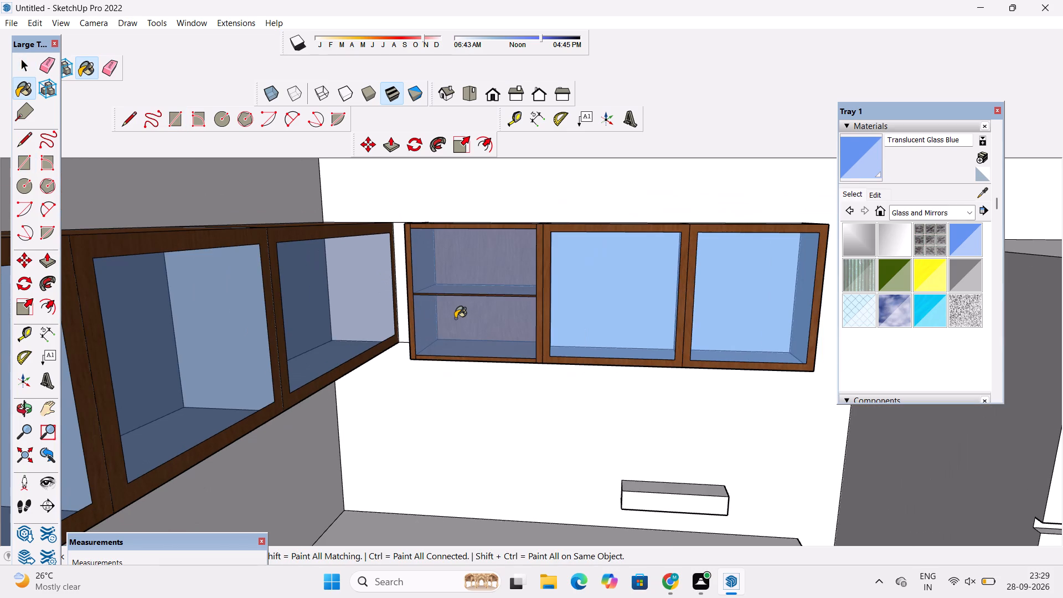
key("o")
scroll(455, 318, "down", 5)
left_click_drag(621, 324, 541, 324)
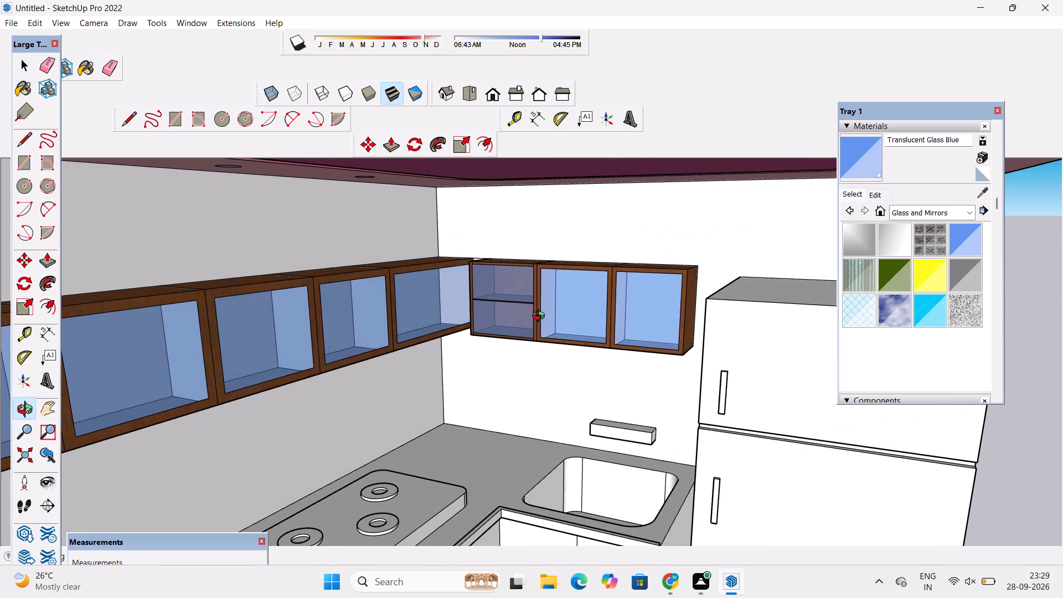
scroll(543, 327, "down", 1)
left_click_drag(539, 368, 543, 327, "shift")
scroll(545, 315, "down", 6)
left_click_drag(554, 323, 540, 323)
scroll(534, 270, "up", 9)
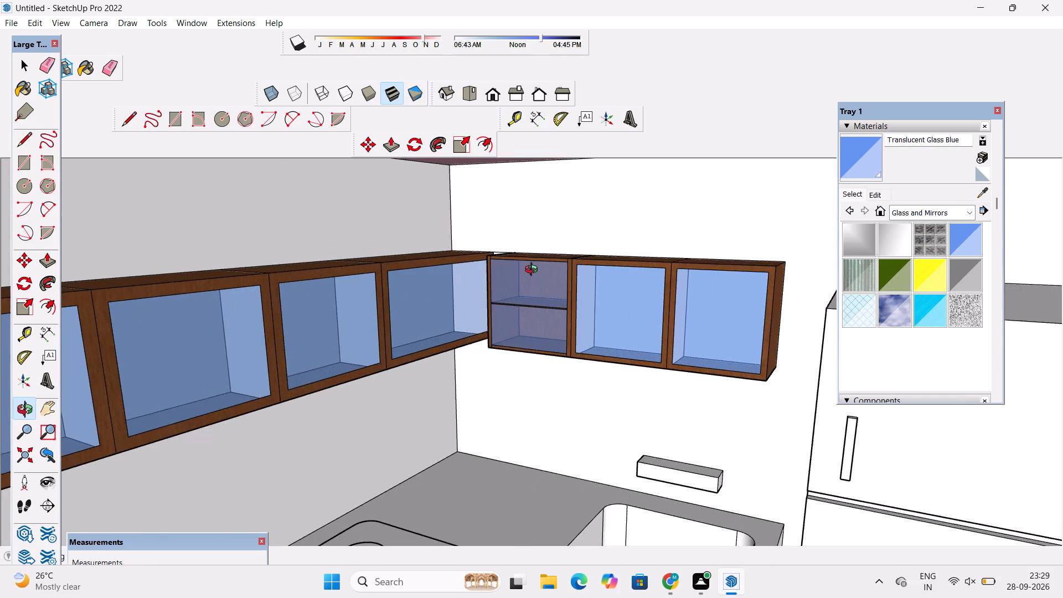
left_click_drag(536, 276, 476, 315)
scroll(425, 299, "down", 17)
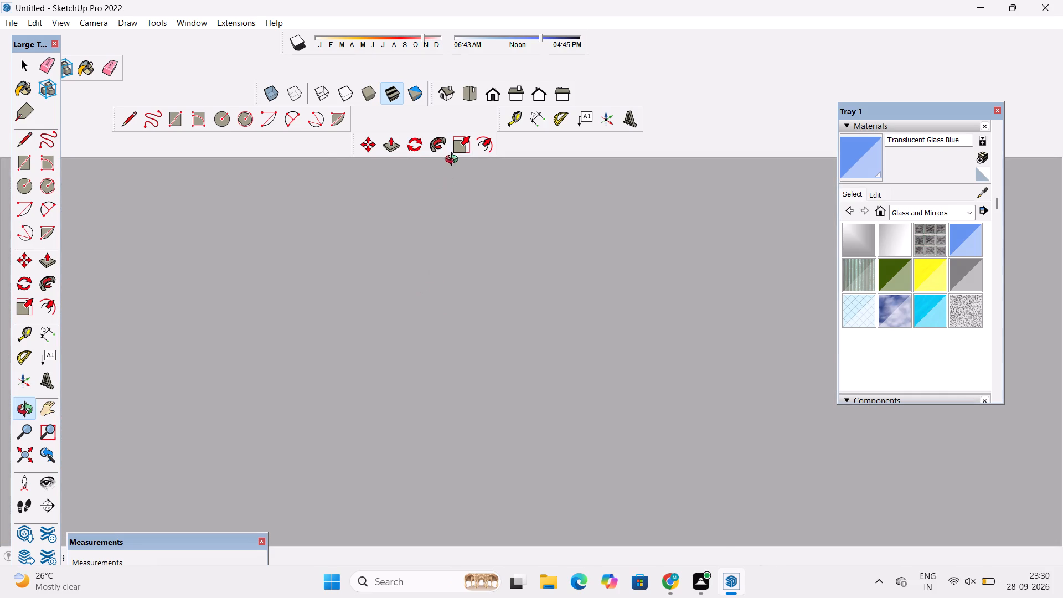
Draw a line about 2' 6 5/16" long on the back wall from the short upper row's lower rear corner to the refrigerator's edge.
left_click(497, 90)
scroll(445, 232, "down", 5)
left_click_drag(520, 285, 455, 323)
left_click_drag(446, 331, 450, 279, "shift")
left_click_drag(488, 293, 448, 307)
scroll(446, 307, "down", 2)
left_click_drag(451, 303, 413, 308)
left_click_drag(409, 307, 417, 367, "shift")
left_click_drag(445, 347, 380, 421)
left_click_drag(350, 362, 563, 331)
left_click(563, 331)
scroll(531, 318, "up", 11)
left_click_drag(528, 317, 523, 321)
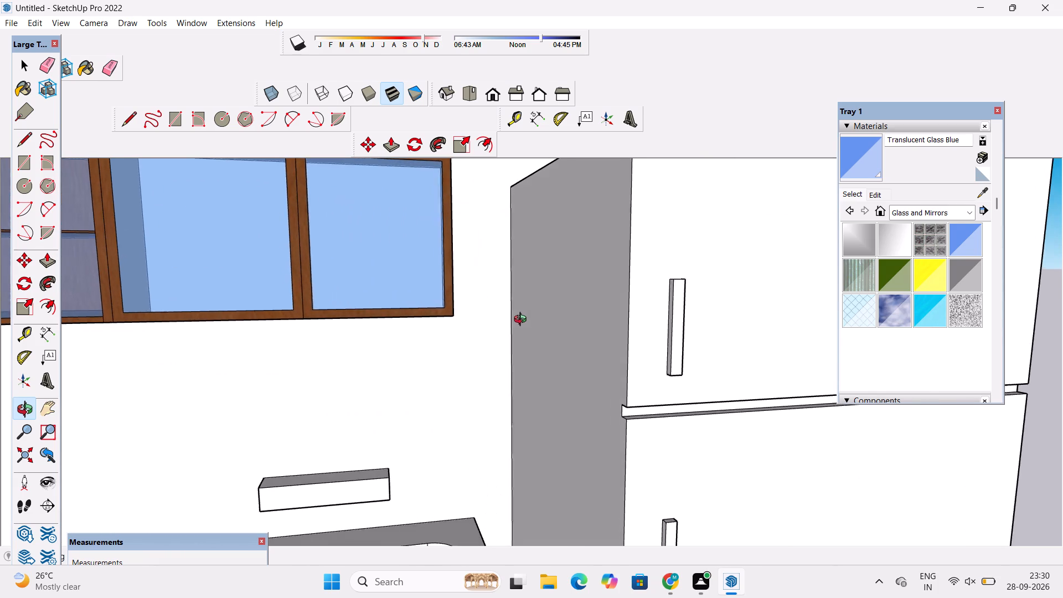
left_click_drag(523, 321, 489, 331)
scroll(483, 310, "up", 2)
left_click_drag(495, 307, 484, 303)
scroll(484, 303, "up", 3)
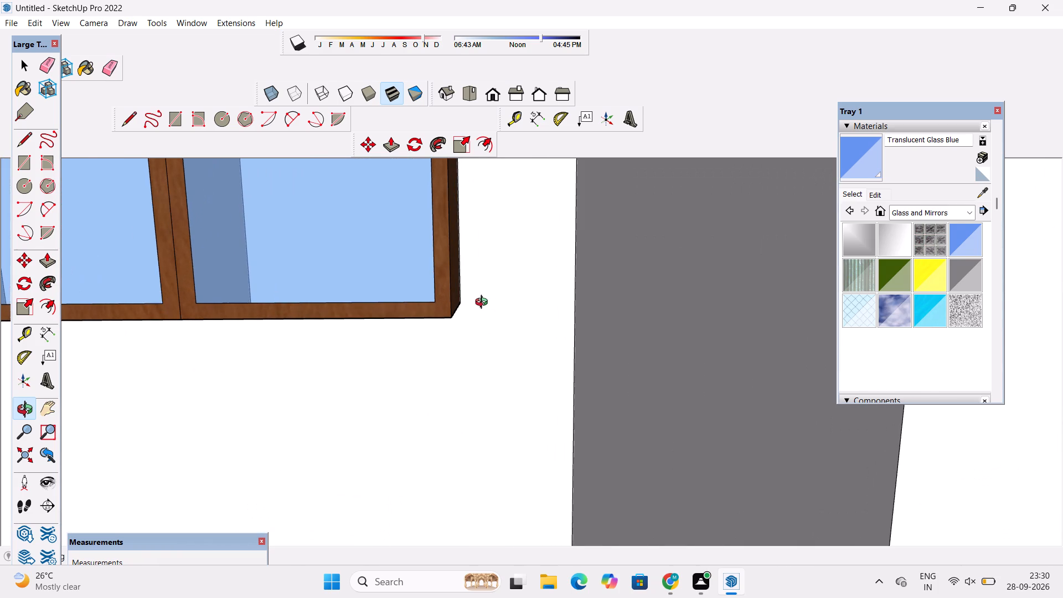
key("l")
scroll(484, 303, "up", 3)
left_click(453, 302)
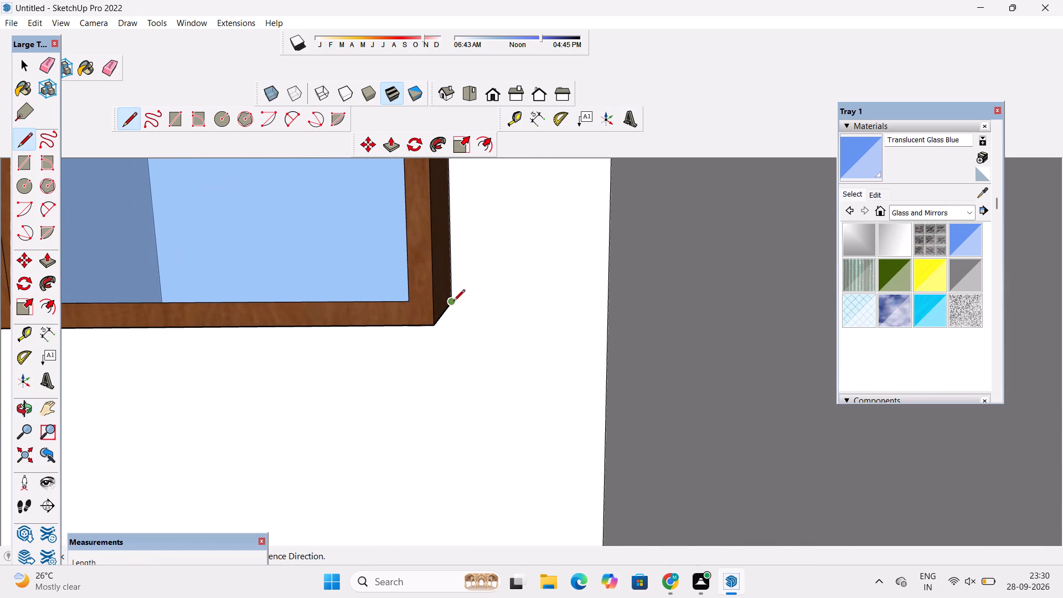
left_click(605, 300)
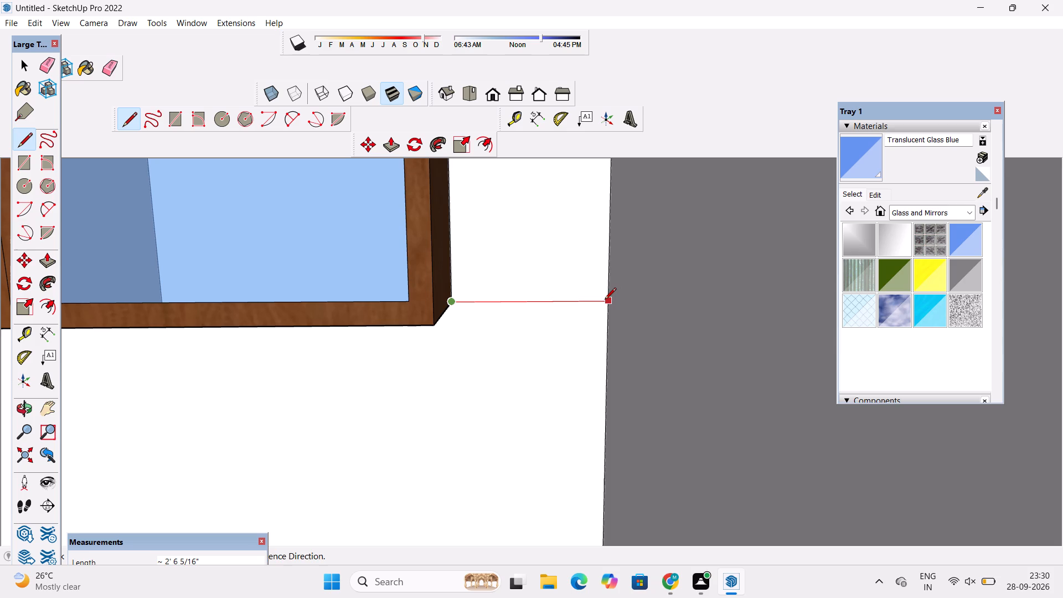
key("space")
Paint the top surface of the L-shaped countertop with Granite Dark Gray from the Stone materials.
key("o")
scroll(411, 268, "down", 18)
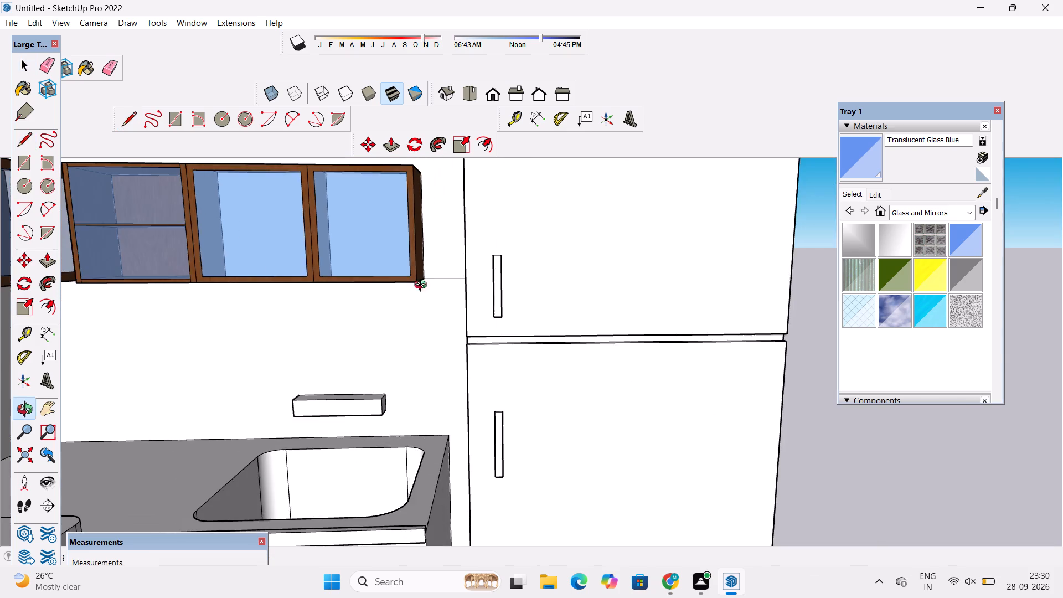
left_click_drag(488, 337, 445, 316)
scroll(443, 313, "down", 2)
left_click_drag(472, 331, 400, 333)
left_click_drag(376, 334, 446, 347, "shift")
scroll(455, 336, "down", 6)
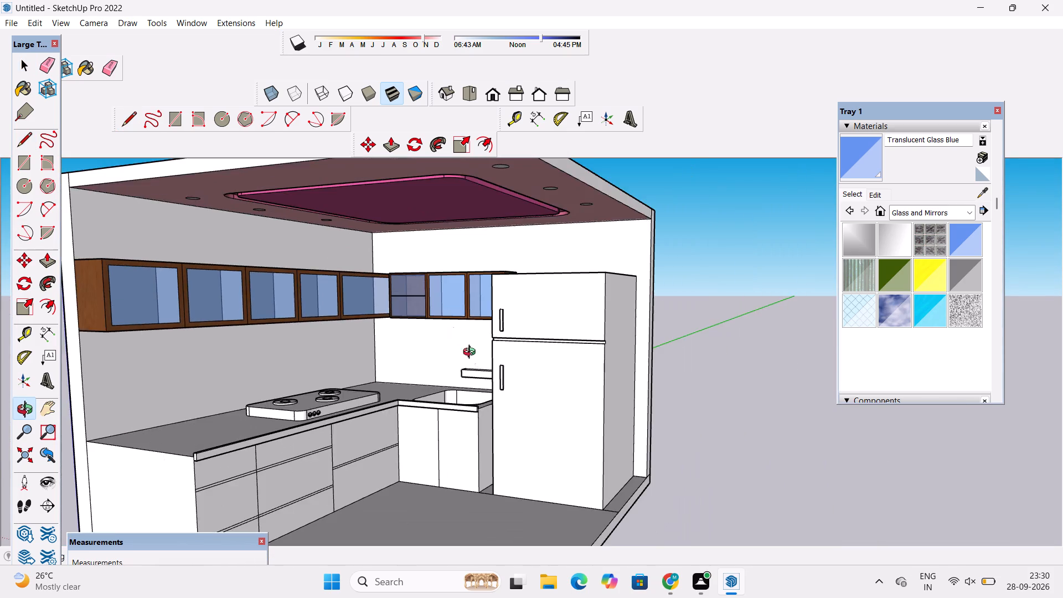
left_click_drag(483, 362, 471, 318, "shift")
left_click_drag(471, 318, 481, 343, "shift")
scroll(479, 339, "down", 2)
left_click_drag(476, 331, 457, 340)
left_click_drag(453, 339, 470, 350, "shift")
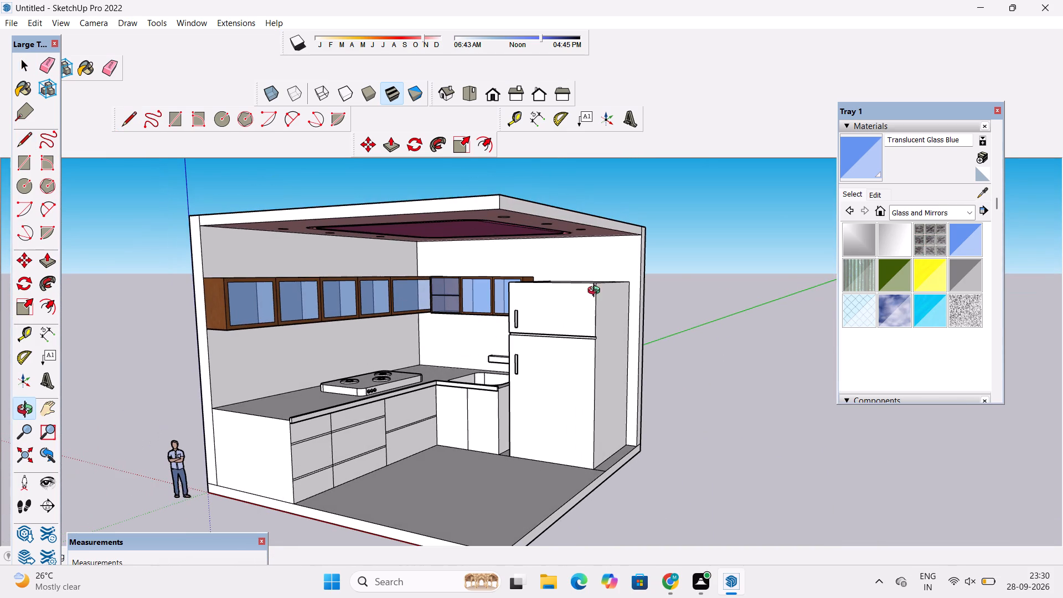
left_click(893, 210)
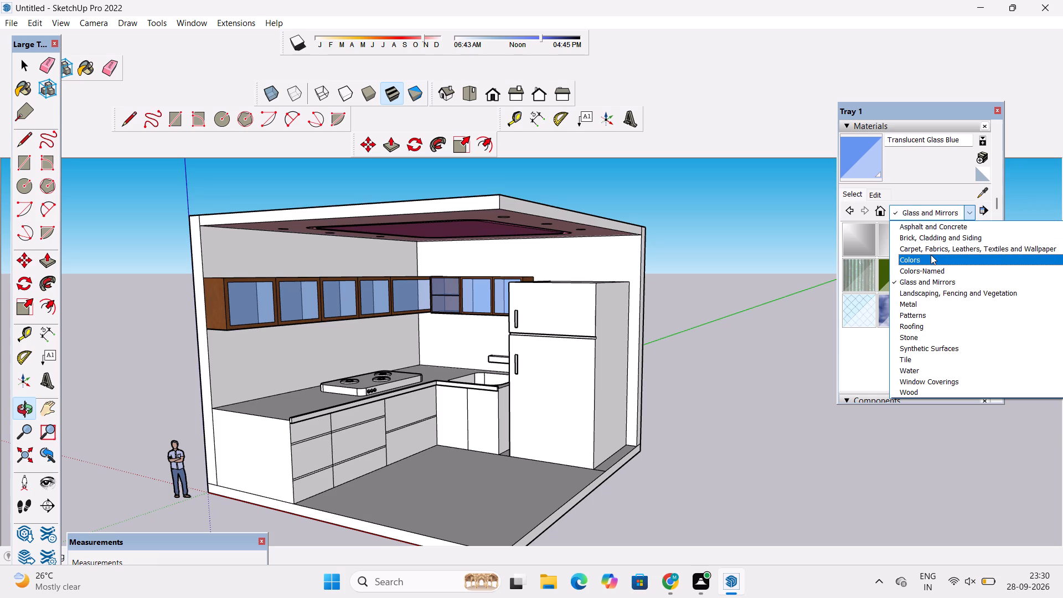
scroll(931, 255, "up", 1)
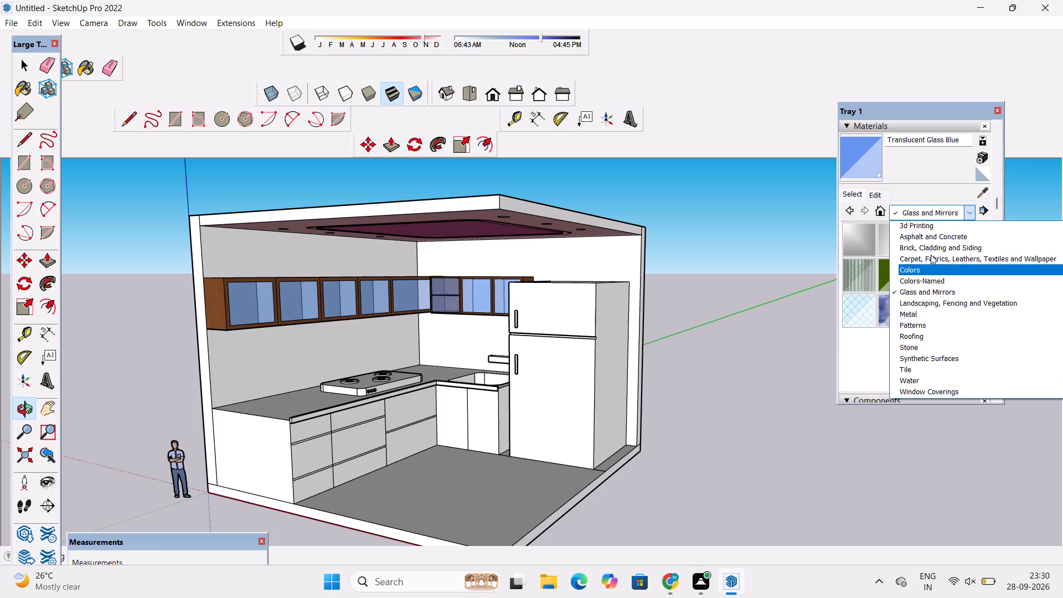
scroll(931, 255, "up", 1)
scroll(927, 285, "down", 3)
left_click(919, 339)
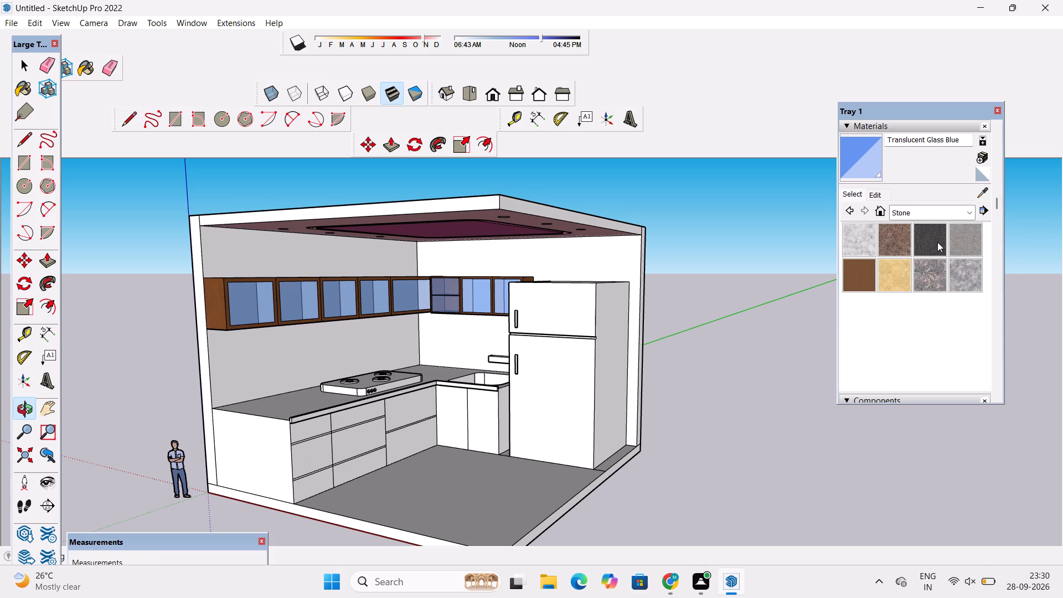
left_click(937, 242)
scroll(459, 366, "up", 8)
left_click(431, 386)
Paint the countertop's front edges and exposed end faces on the sink and stove runs with Granite Dark Gray.
scroll(431, 386, "up", 4)
scroll(431, 386, "down", 5)
scroll(543, 426, "up", 14)
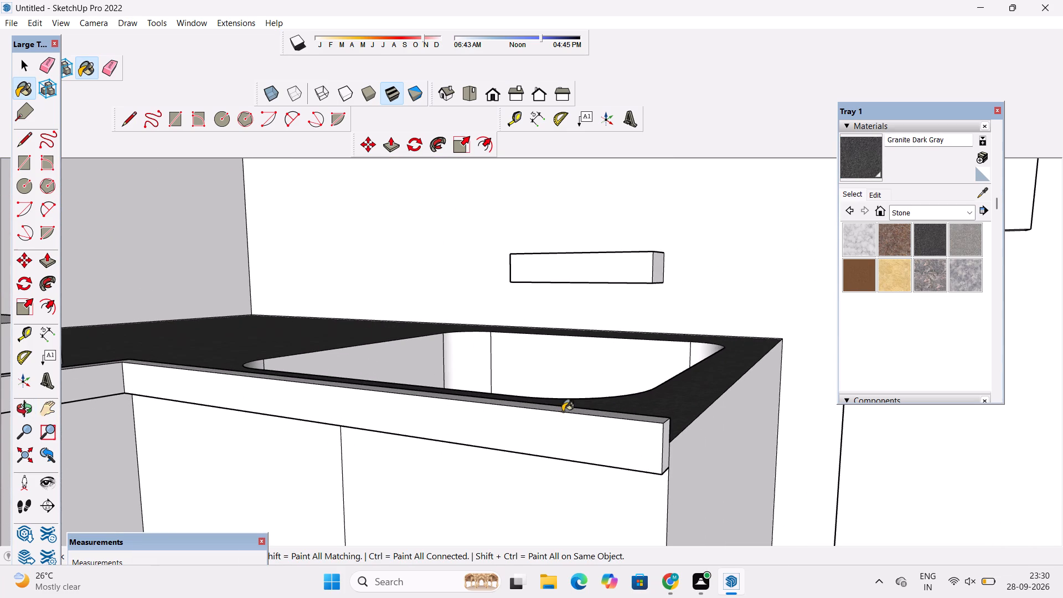
left_click(597, 410)
left_click(604, 430)
scroll(666, 430, "up", 8)
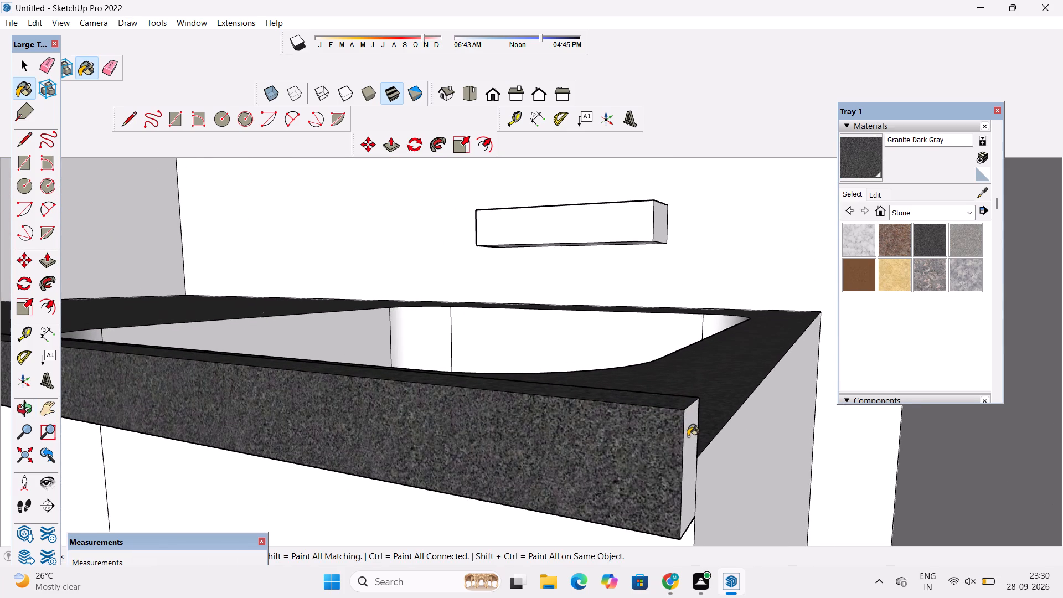
left_click(688, 436)
scroll(680, 383, "down", 9)
scroll(299, 357, "down", 8)
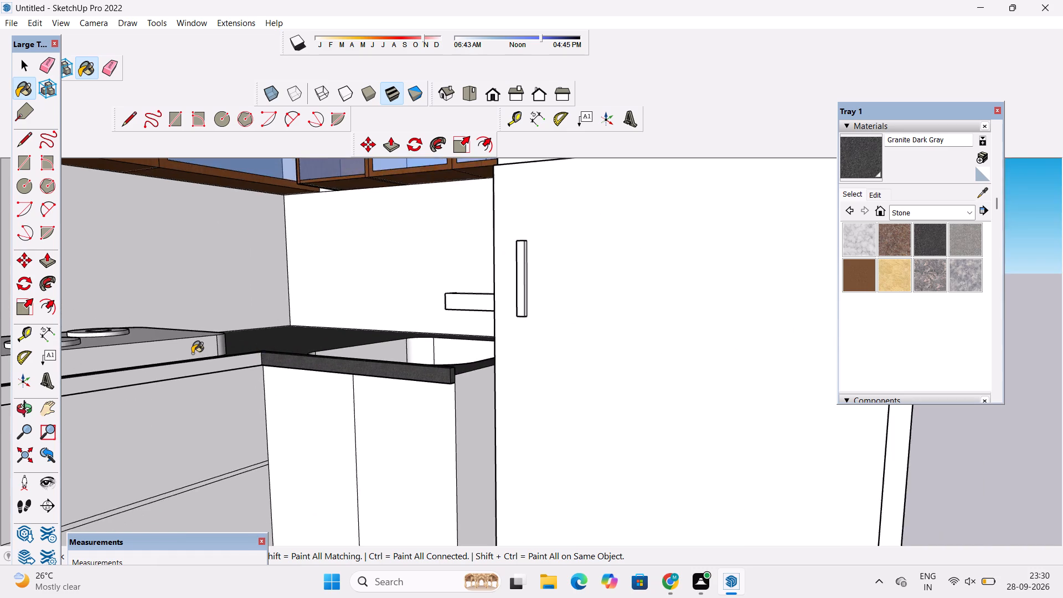
scroll(192, 353, "up", 14)
left_click(189, 375)
scroll(340, 318, "down", 14)
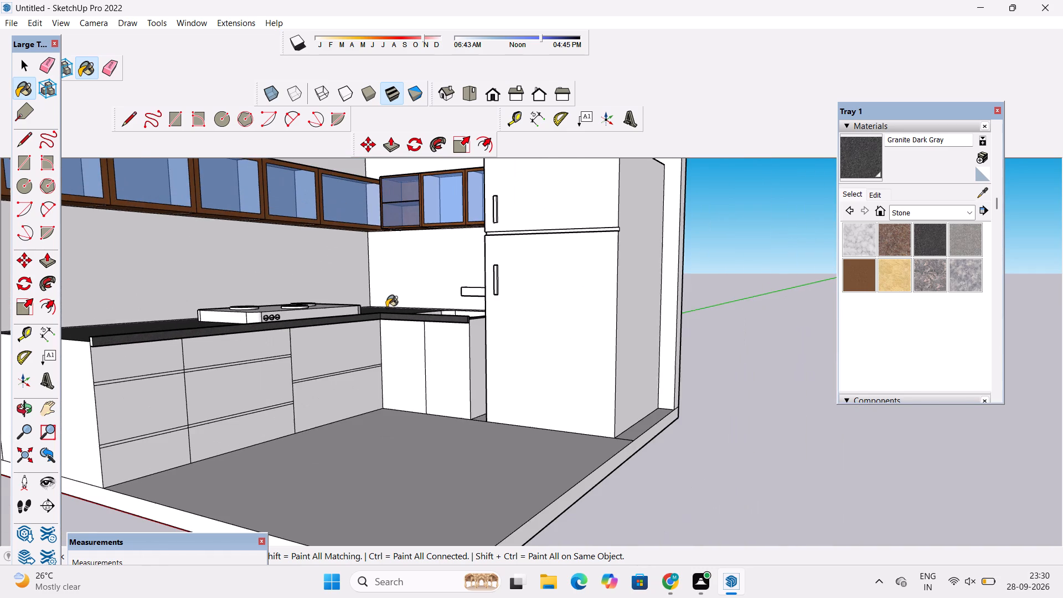
scroll(92, 347, "up", 13)
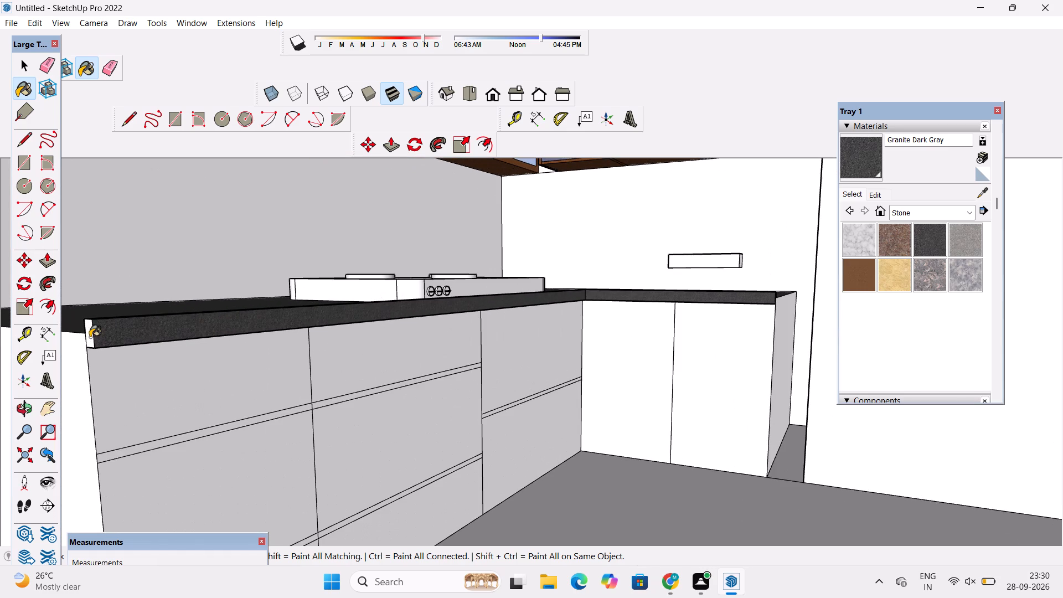
left_click(90, 334)
Examine the countertop edges and its underside around the inner corner from low angles.
key("o")
left_click_drag(147, 420, 146, 373)
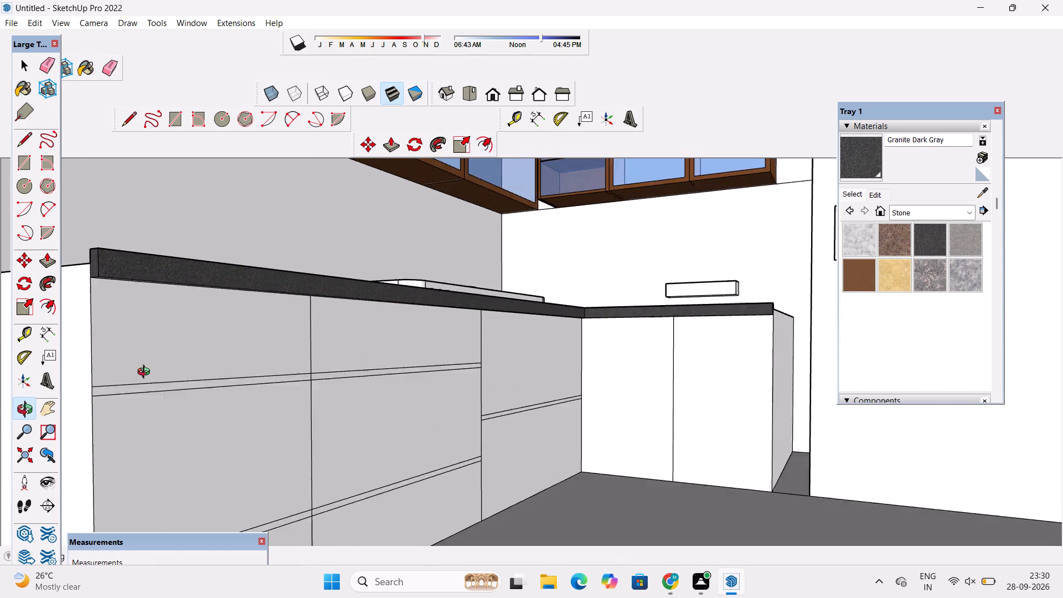
left_click_drag(146, 373, 146, 350)
left_click_drag(244, 364, 231, 452, "shift")
scroll(658, 365, "up", 4)
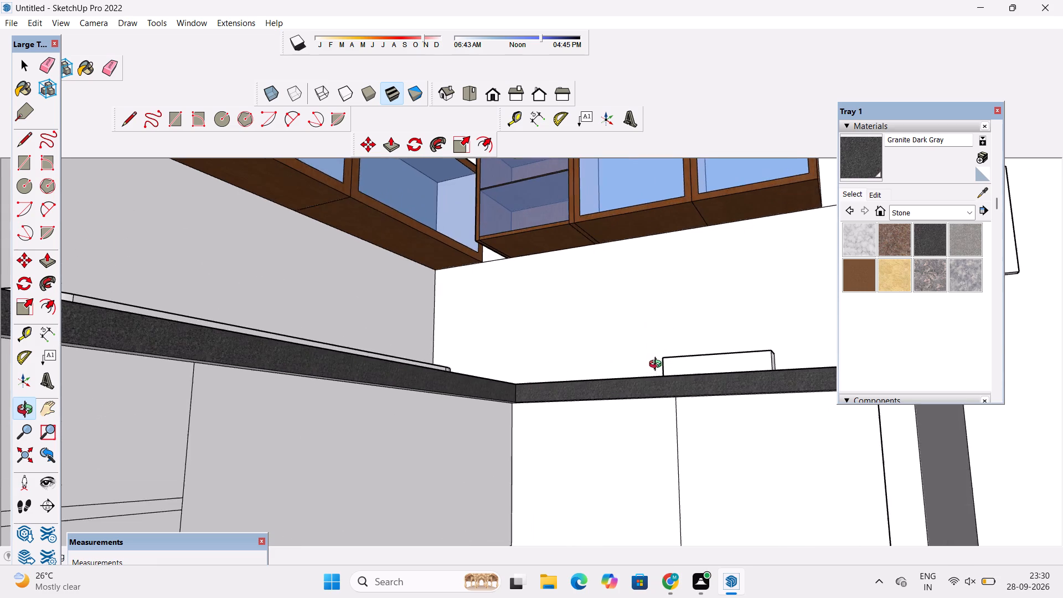
scroll(647, 385, "up", 3)
left_click_drag(618, 410, 606, 330)
left_click_drag(602, 339, 596, 362, "shift")
scroll(590, 361, "down", 3)
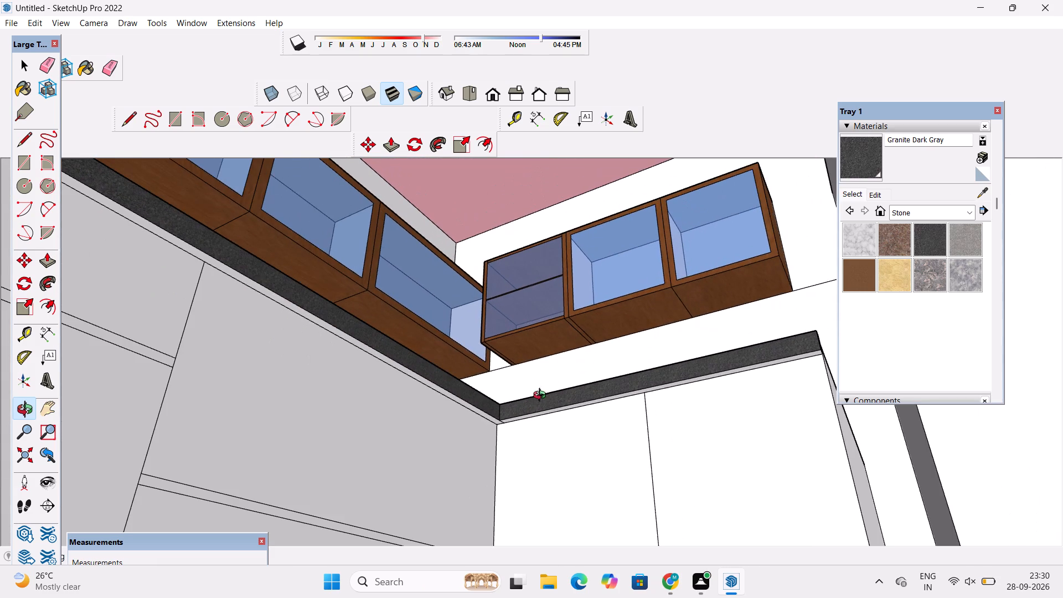
scroll(542, 382, "down", 5)
left_click(492, 97)
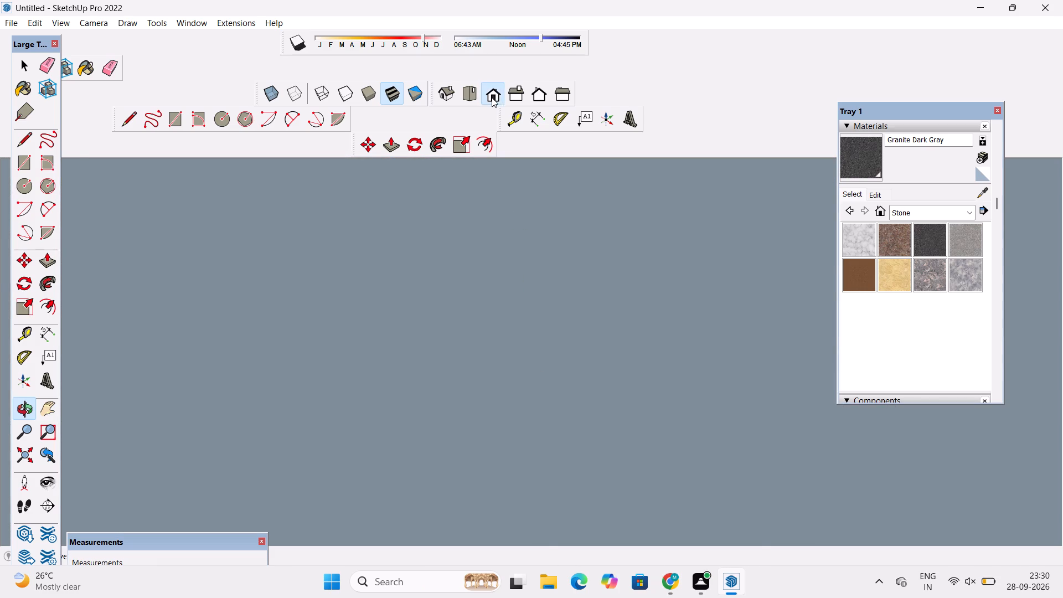
left_click_drag(514, 439, 487, 405)
left_click(484, 402, "shift")
left_click_drag(553, 463, 465, 408)
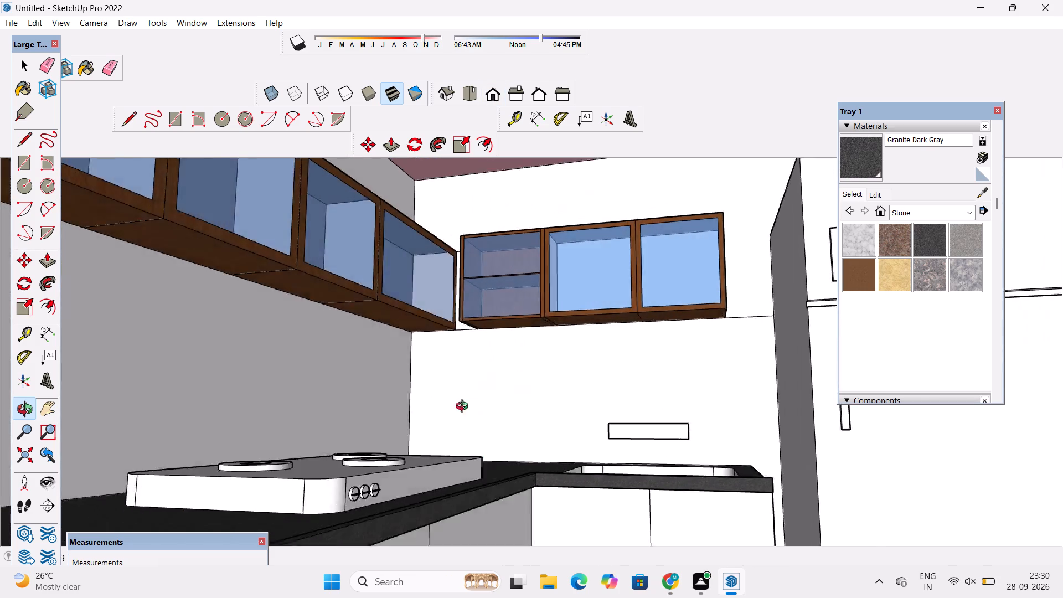
left_click_drag(465, 408, 438, 366)
left_click_drag(549, 501, 541, 424, "shift")
left_click_drag(548, 446, 546, 413)
left_click_drag(546, 422, 549, 451)
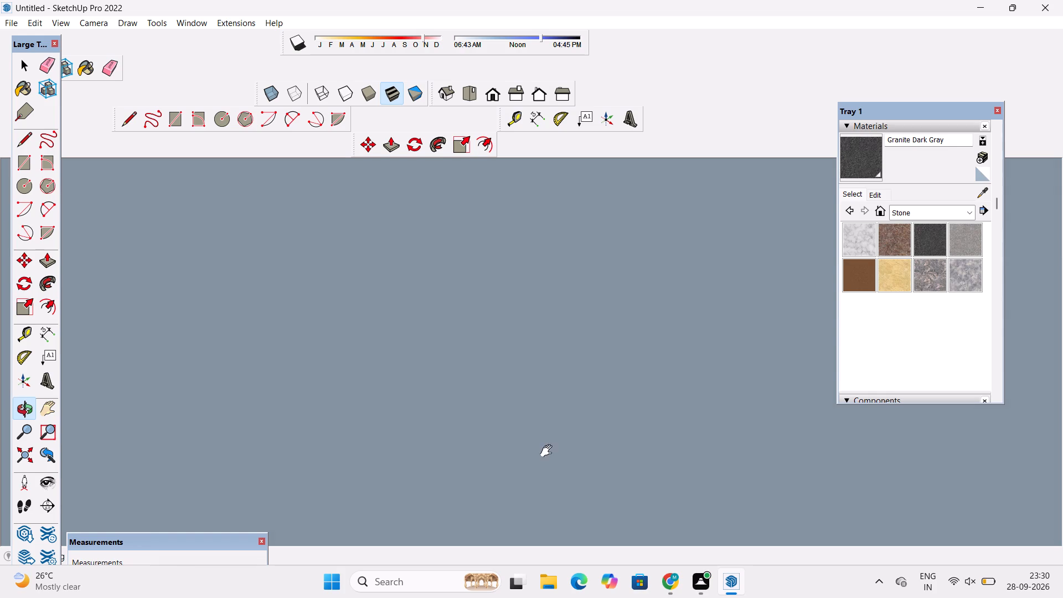
left_click_drag(549, 451, 546, 476)
left_click_drag(534, 437, 534, 506)
scroll(523, 449, "down", 5)
left_click_drag(525, 438, 524, 488)
scroll(513, 460, "down", 10)
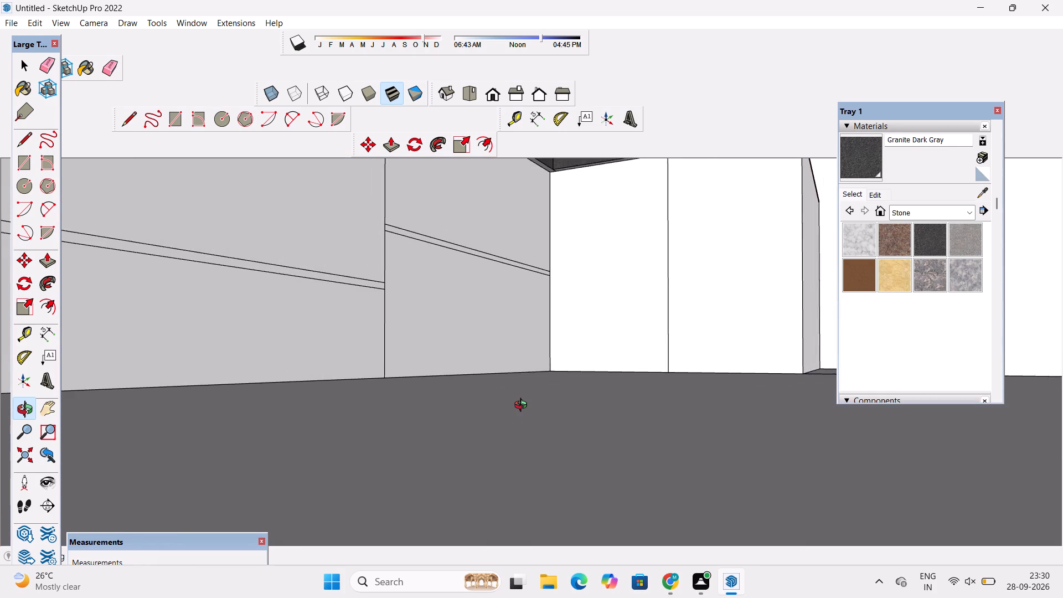
scroll(523, 406, "down", 8)
Erase the short edge dividing the countertop's underside at the inner corner.
left_click_drag(523, 400, 546, 523, "shift")
scroll(545, 369, "up", 1)
left_click_drag(570, 311, 580, 380, "shift")
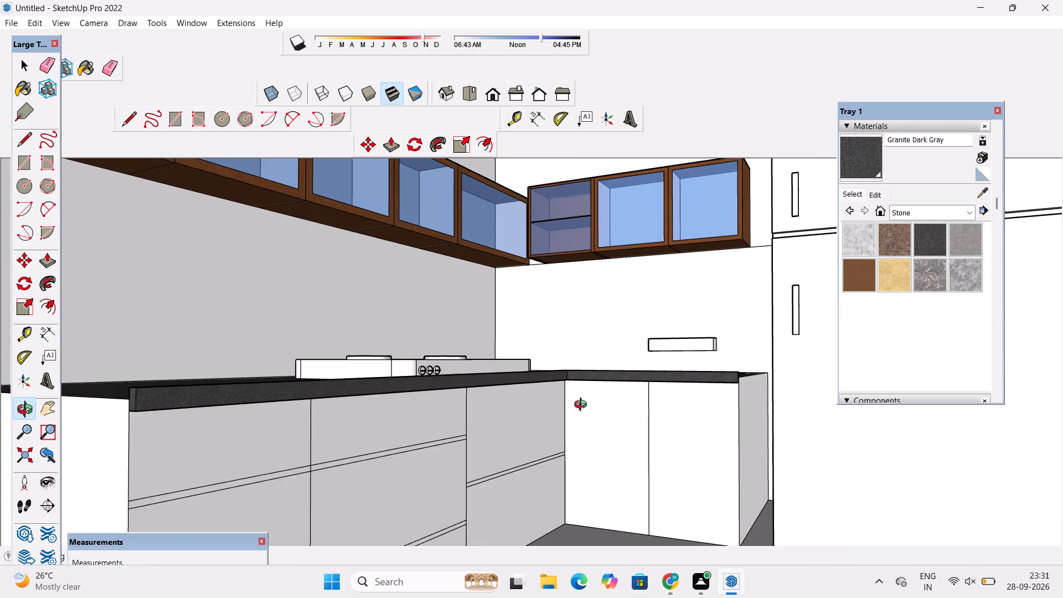
left_click_drag(583, 410, 574, 357)
scroll(575, 384, "up", 9)
left_click_drag(574, 401, 571, 380)
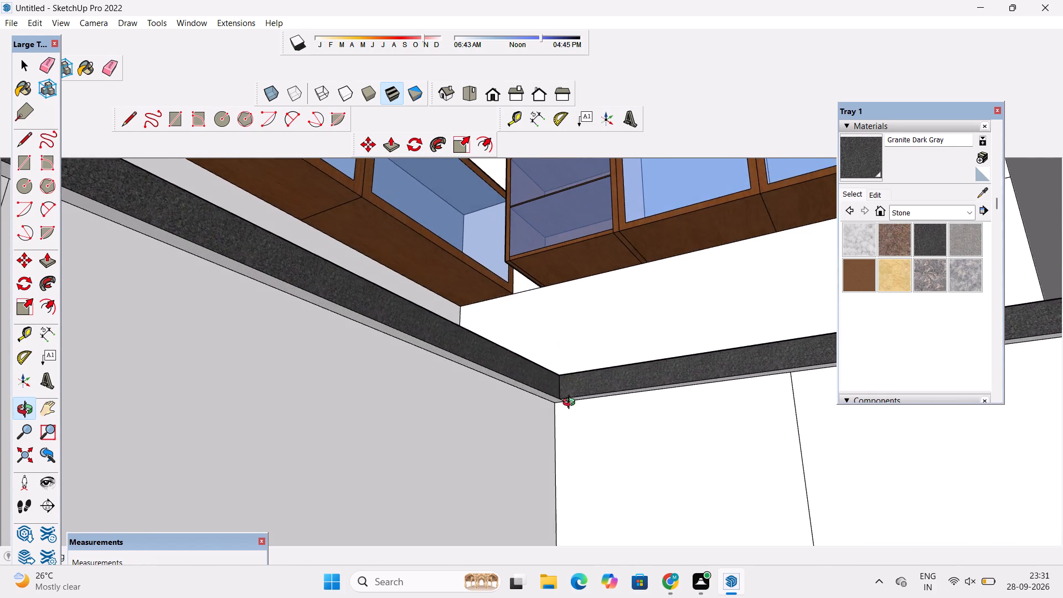
scroll(571, 404, "up", 18)
key("e")
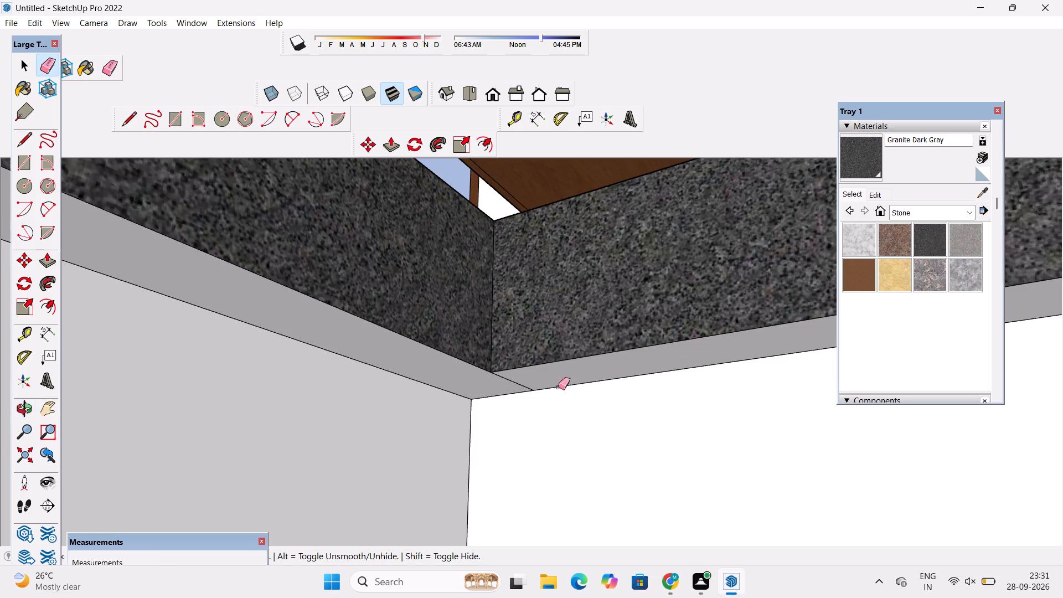
scroll(532, 384, "up", 3)
left_click_drag(529, 380, 525, 391)
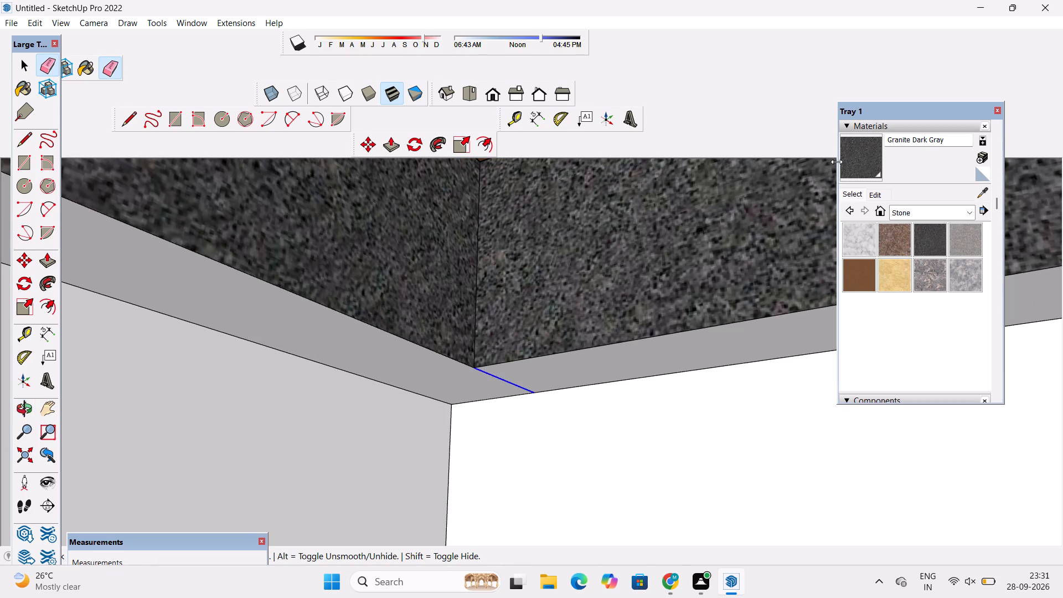
Paint the countertop's overhanging underside with Granite Dark Gray.
left_click(854, 153)
left_click(710, 352)
scroll(387, 406, "down", 5)
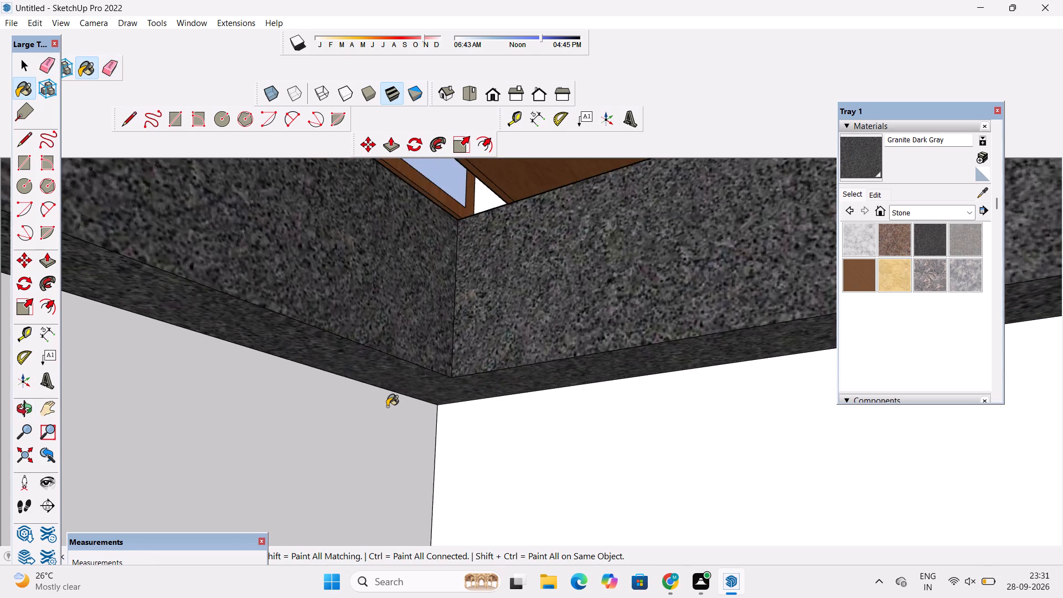
Examine the granite countertop and the overall kitchen from several angles.
scroll(387, 406, "down", 7)
key("o")
scroll(386, 400, "down", 10)
left_click_drag(457, 344, 430, 488)
scroll(412, 465, "down", 4)
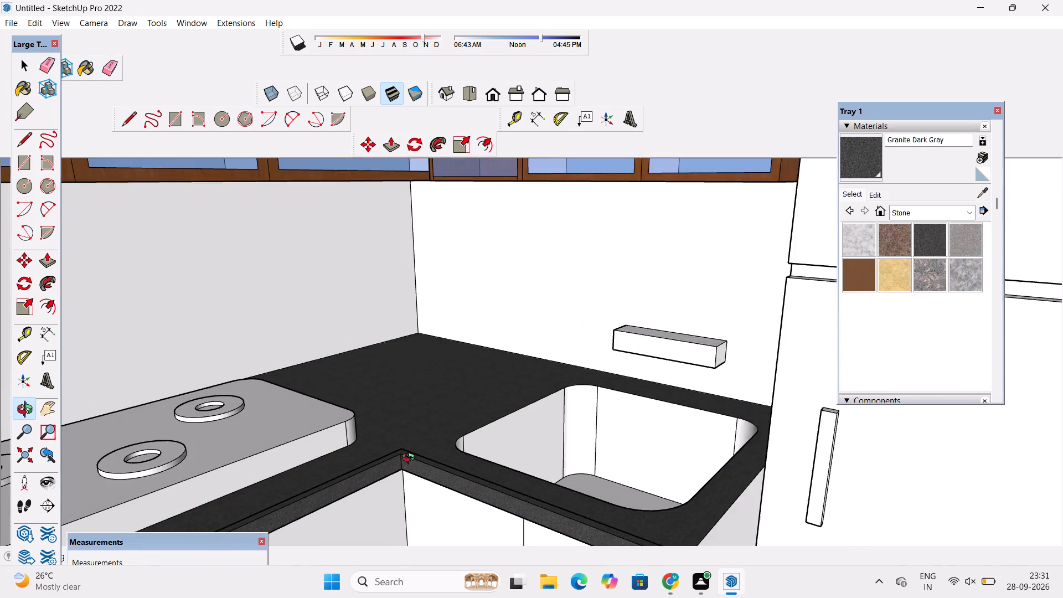
scroll(411, 459, "down", 7)
left_click_drag(488, 469, 665, 417)
scroll(349, 489, "down", 5)
left_click_drag(414, 461, 373, 538)
scroll(362, 530, "down", 3)
left_click_drag(361, 529, 371, 434, "shift")
left_click_drag(381, 435, 344, 458)
scroll(342, 458, "up", 3)
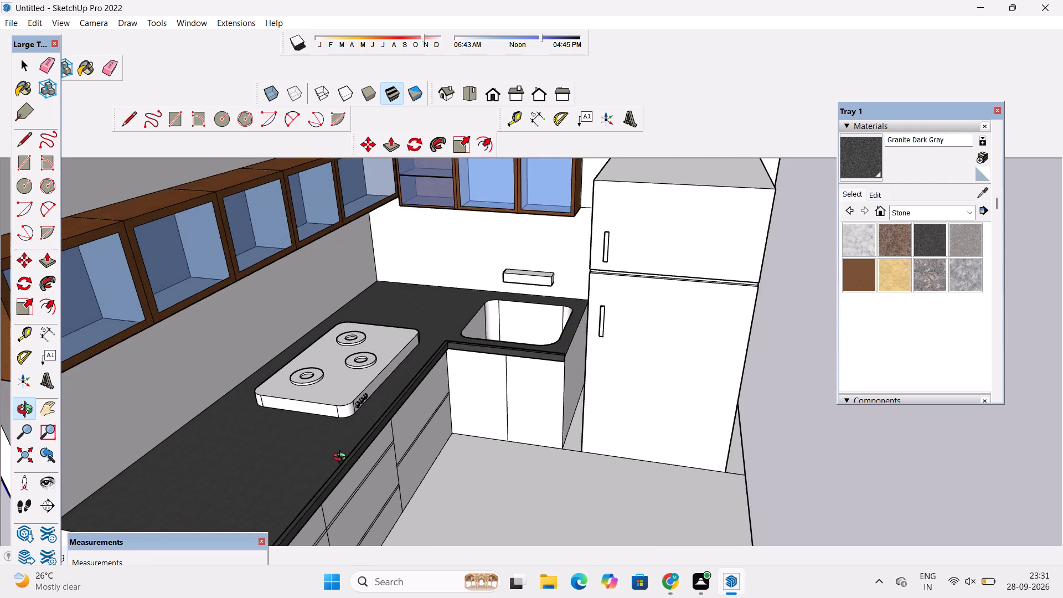
left_click_drag(342, 458, 291, 403)
left_click_drag(337, 393, 344, 426, "shift")
left_click(376, 428)
scroll(374, 425, "down", 5)
left_click_drag(376, 425, 381, 426)
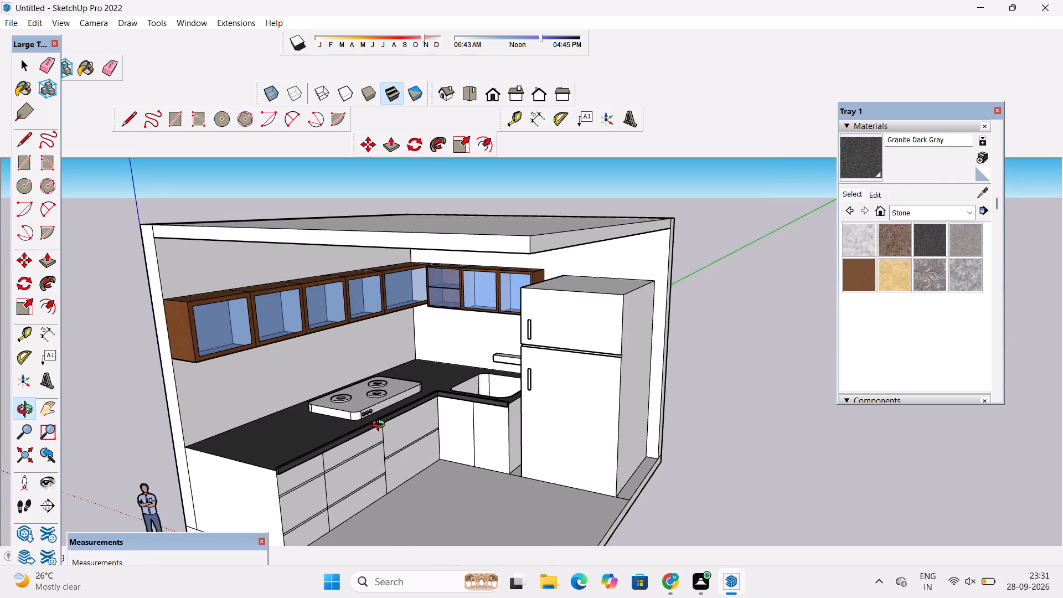
left_click_drag(381, 426, 430, 377)
left_click_drag(430, 377, 444, 408, "shift")
left_click_drag(445, 410, 454, 420)
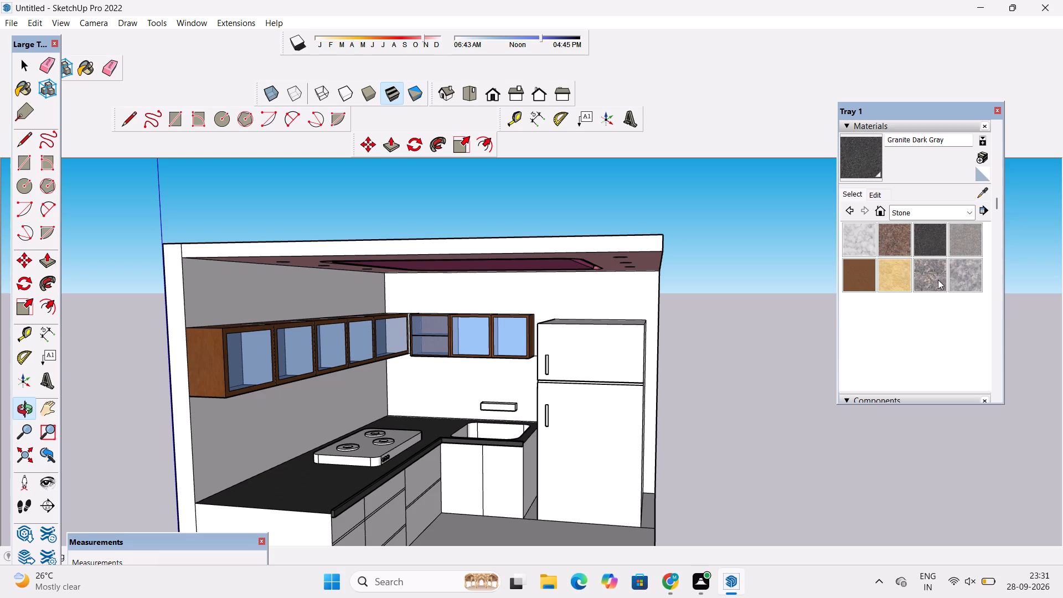
Paint the two backsplash wall areas between the countertop and upper cabinets with Stone Vein Gray.
left_click(973, 280)
left_click(352, 409)
left_click(465, 389)
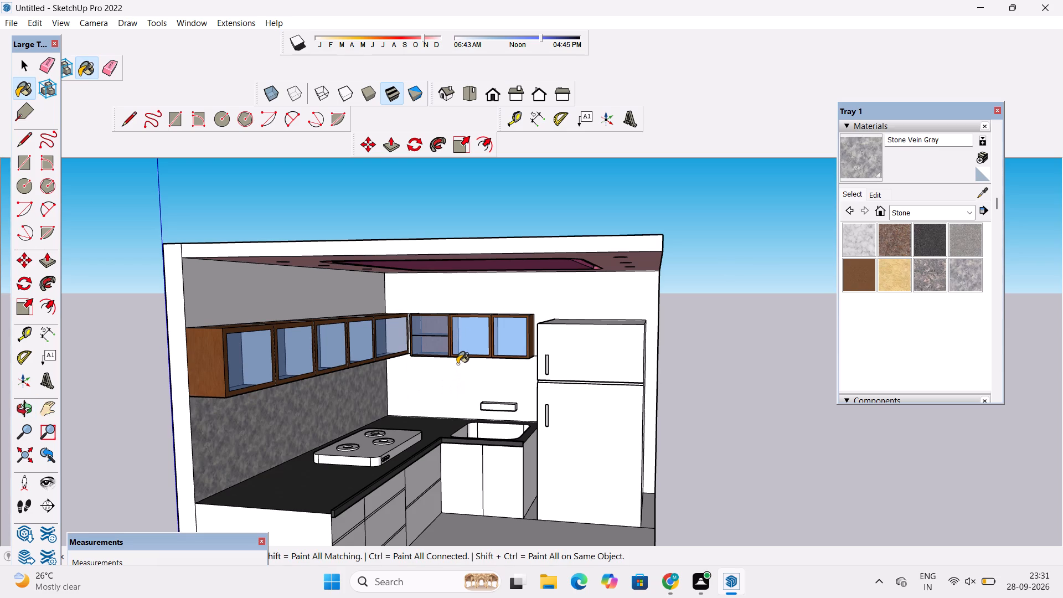
Examine the stone backsplash on both walls from several angles.
key("o")
left_click_drag(563, 383, 389, 383)
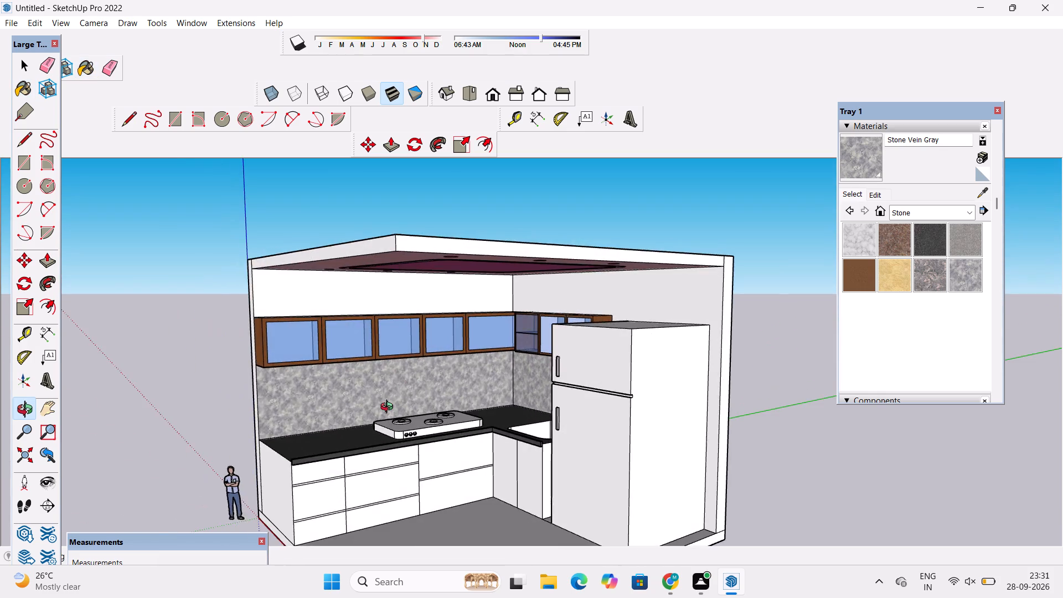
scroll(389, 408, "up", 9)
left_click_drag(395, 416, 406, 437)
left_click_drag(406, 437, 360, 414, "shift")
scroll(327, 394, "down", 6)
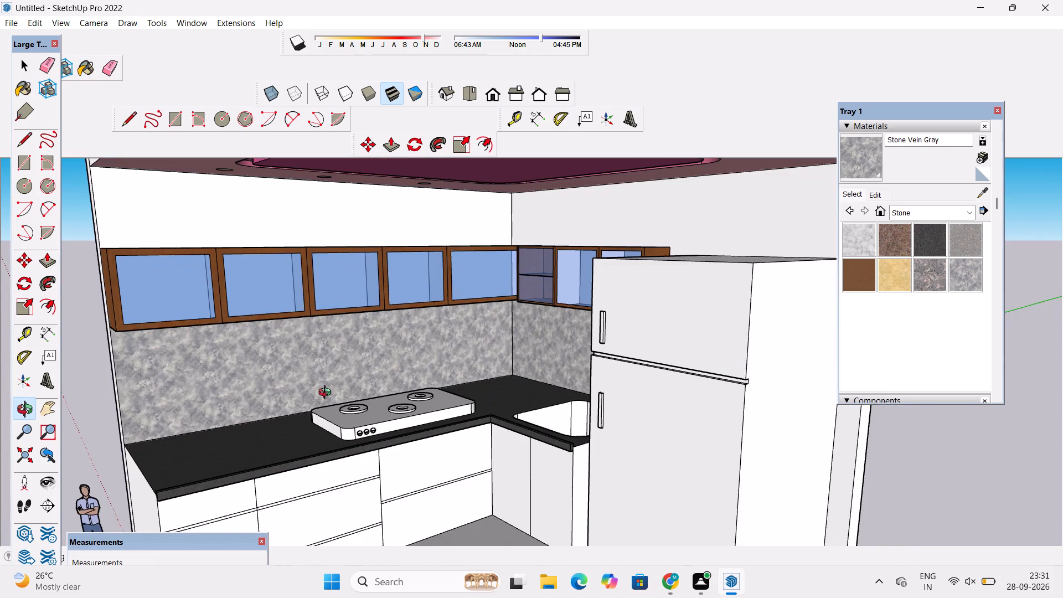
left_click_drag(327, 394, 376, 409, "shift")
scroll(382, 399, "down", 4)
left_click_drag(383, 393, 400, 397)
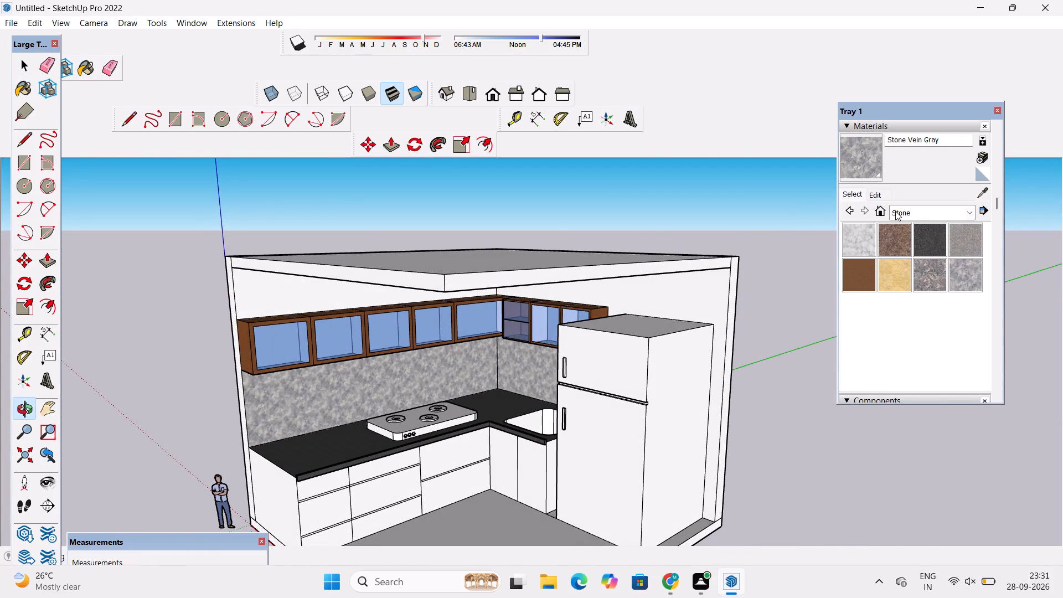
Paint the two wall areas above the upper cabinets with 0111_SlateGray from the Colors-Named collection.
left_click(895, 211)
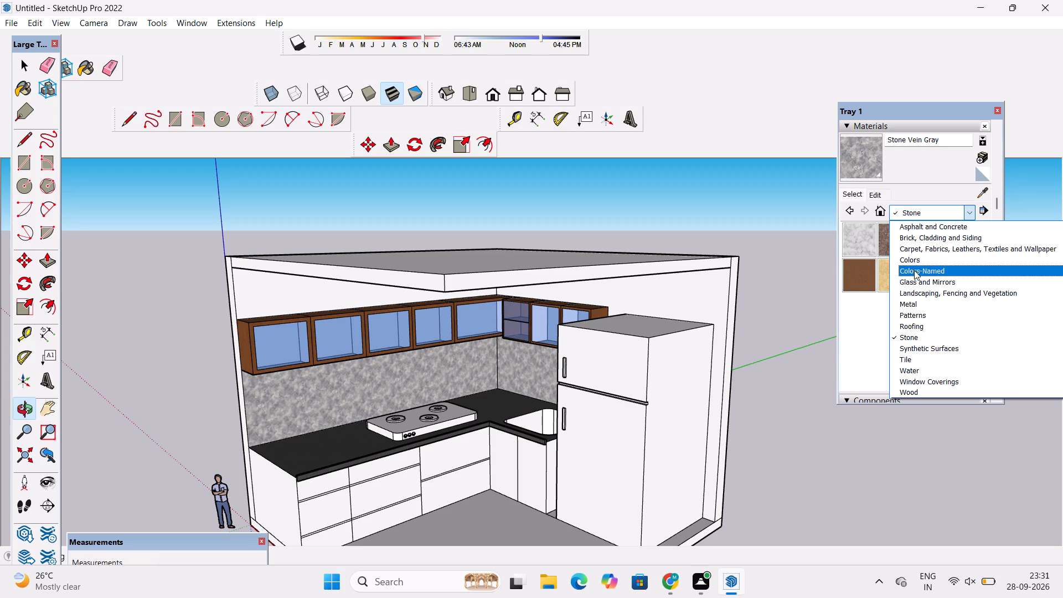
left_click(914, 270)
scroll(914, 267, "down", 16)
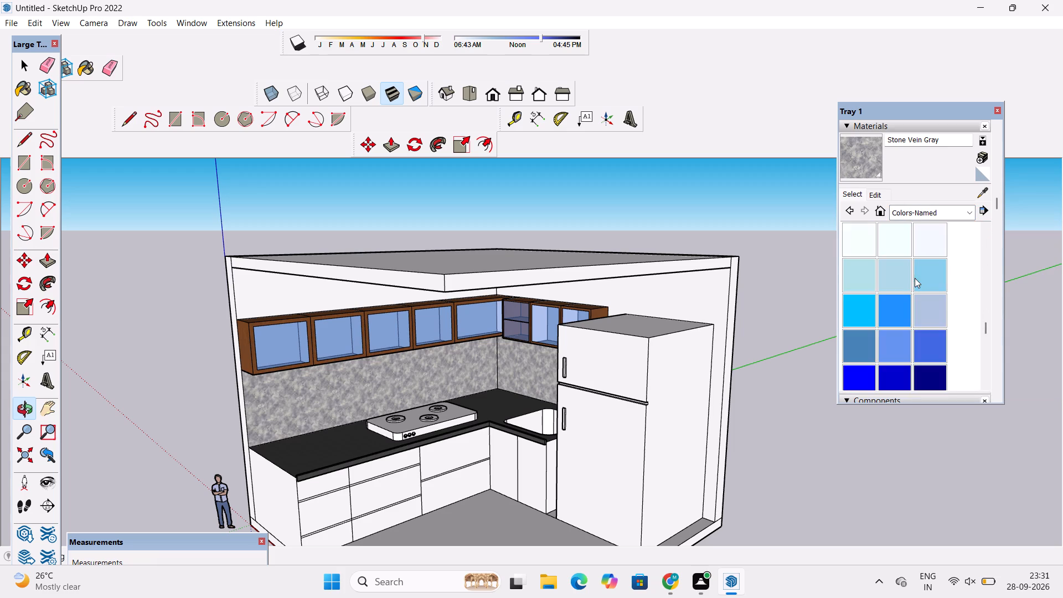
scroll(915, 278, "down", 3)
left_click(931, 251)
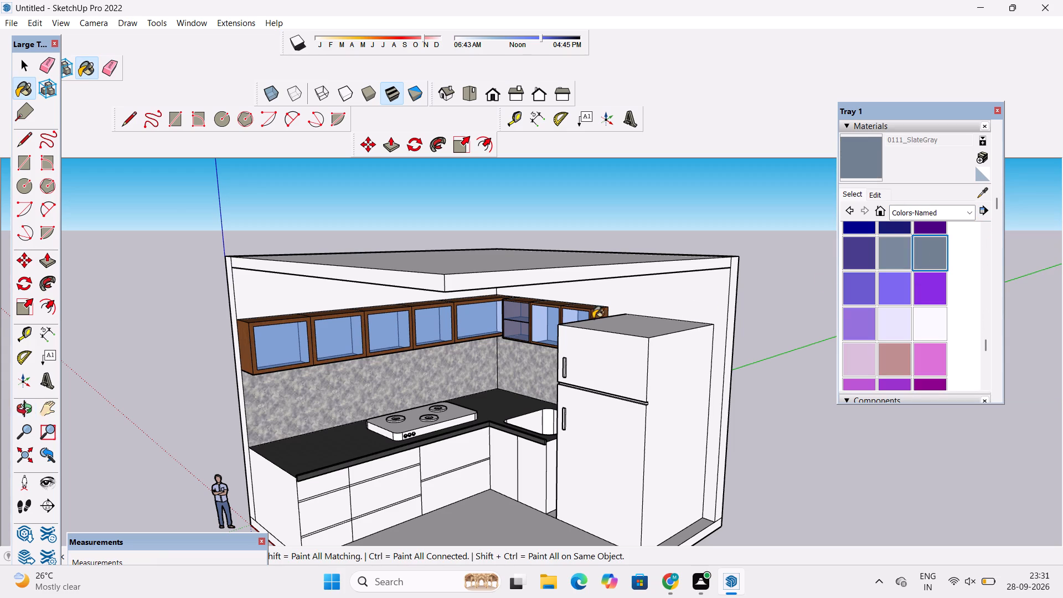
scroll(593, 318, "up", 9)
left_click(559, 255)
left_click(345, 233)
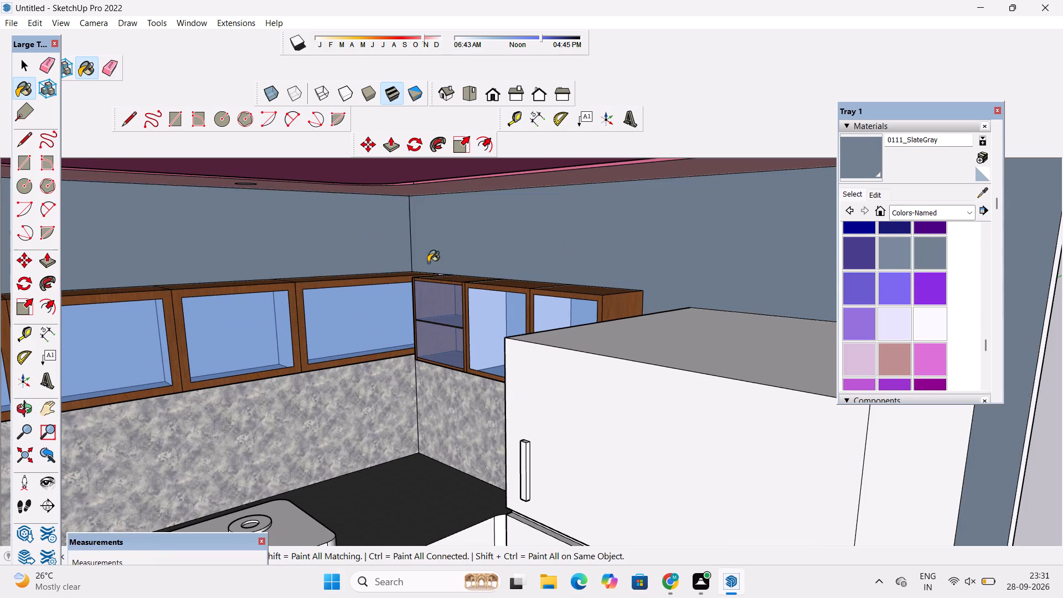
Examine the slate-gray walls together with the ceiling, cabinets and backsplash from several angles.
scroll(433, 267, "down", 12)
scroll(471, 301, "up", 4)
scroll(471, 301, "down", 1)
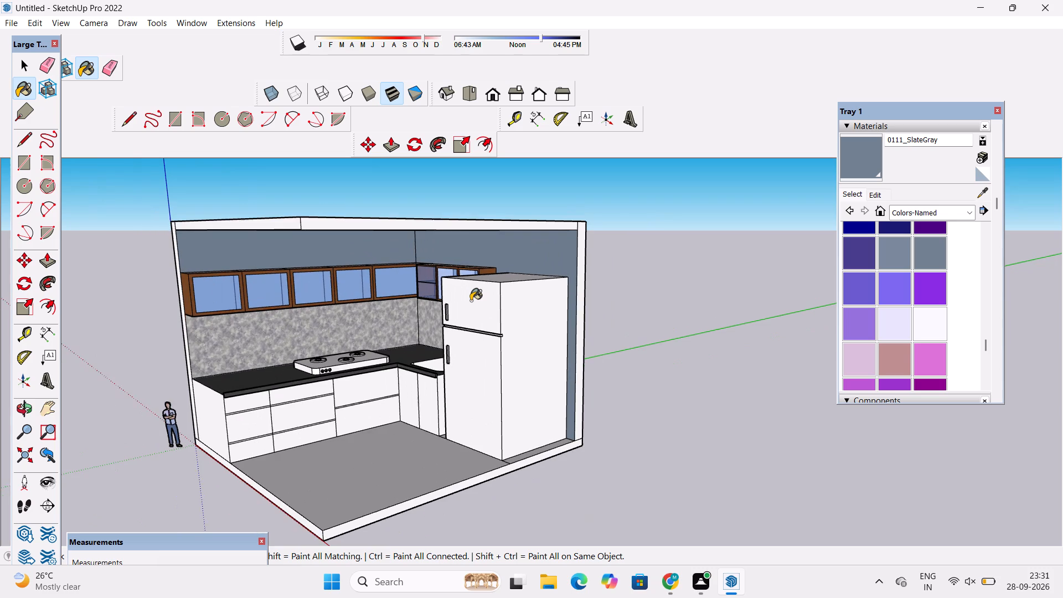
scroll(471, 301, "up", 2)
key("o")
left_click_drag(584, 347, 442, 306)
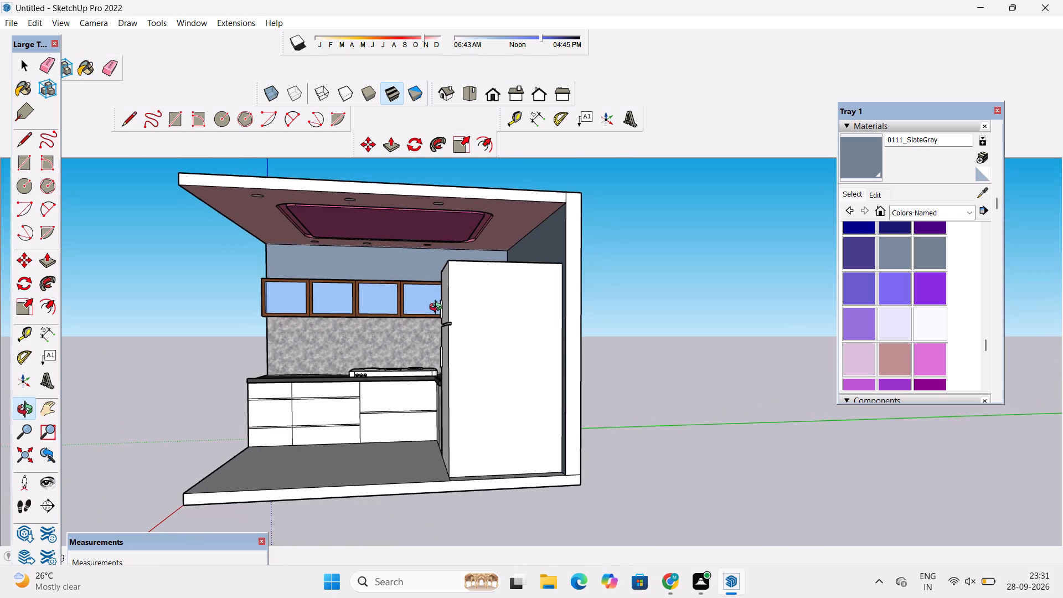
left_click_drag(435, 319, 512, 367, "shift")
left_click_drag(451, 375, 642, 339)
left_click_drag(643, 341, 553, 297, "shift")
left_click_drag(550, 302, 617, 350)
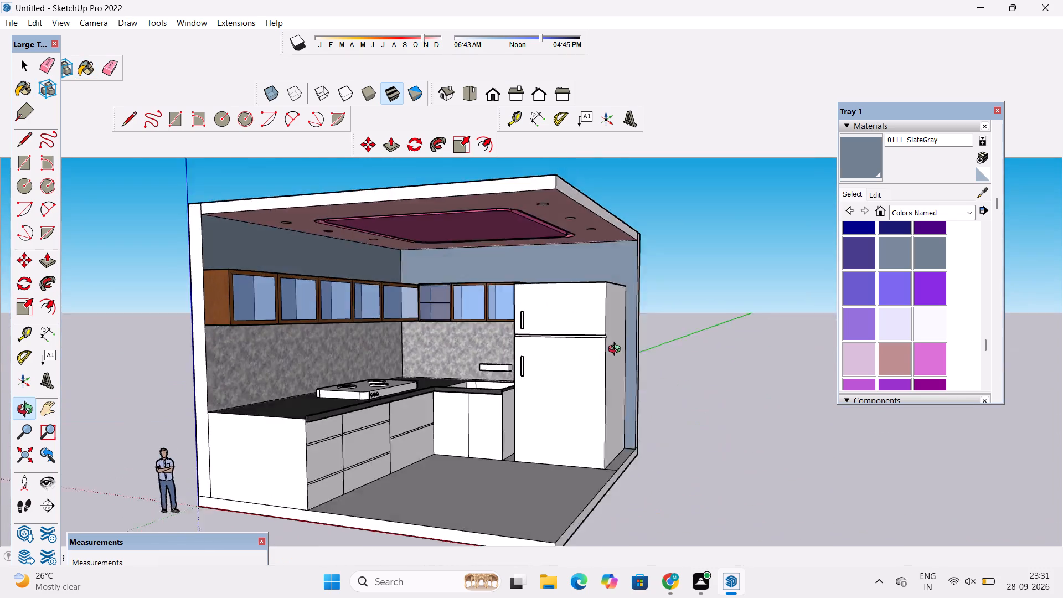
left_click_drag(617, 350, 656, 402)
left_click_drag(628, 416, 582, 342)
left_click_drag(586, 354, 602, 419)
scroll(544, 389, "up", 4)
left_click_drag(546, 385, 522, 340)
left_click_drag(522, 339, 551, 399, "shift")
scroll(555, 355, "down", 5)
left_click_drag(555, 353, 560, 389, "shift")
left_click_drag(560, 390, 553, 378)
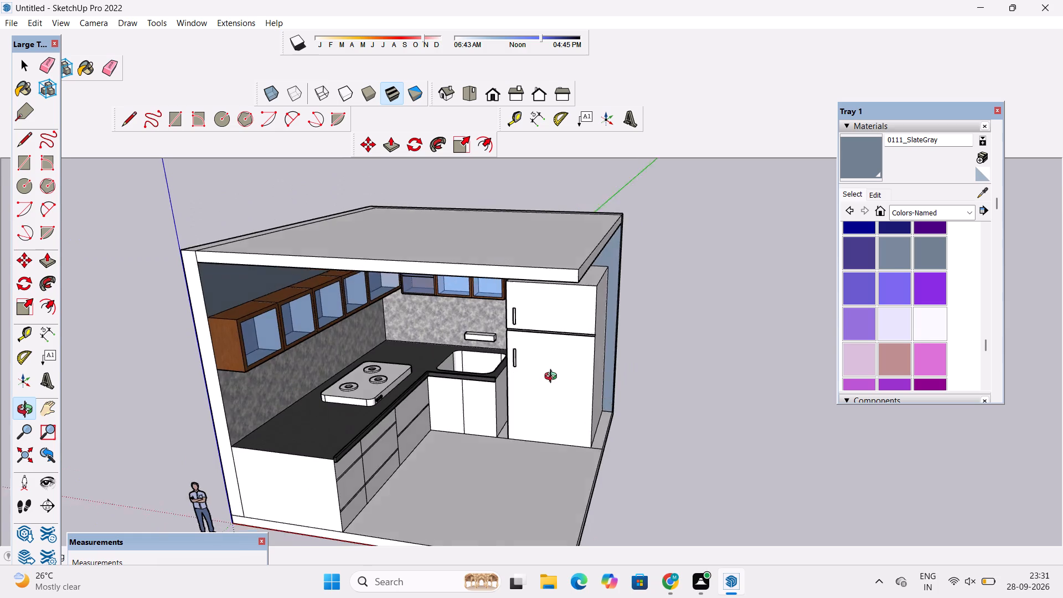
left_click_drag(553, 378, 545, 348)
left_click_drag(556, 359, 458, 411)
left_click_drag(457, 417, 447, 375, "shift")
left_click_drag(447, 374, 396, 372)
left_click_drag(394, 371, 411, 375, "shift")
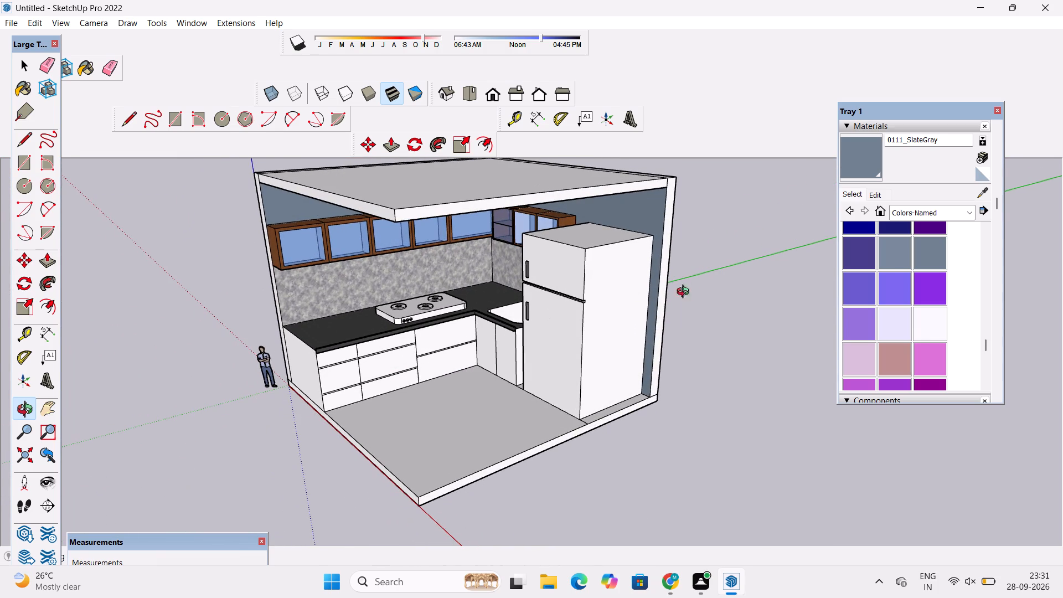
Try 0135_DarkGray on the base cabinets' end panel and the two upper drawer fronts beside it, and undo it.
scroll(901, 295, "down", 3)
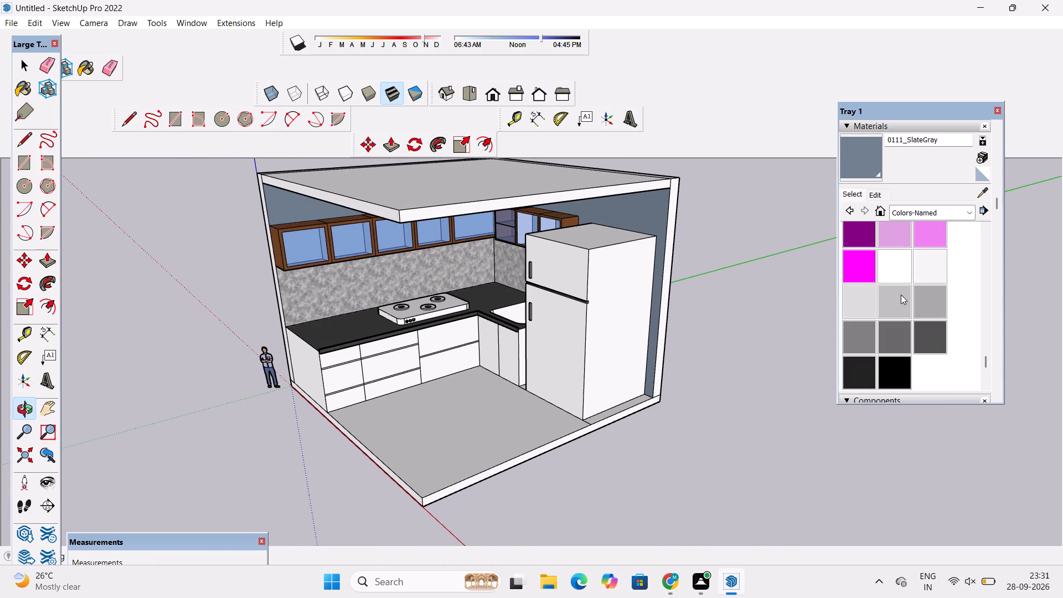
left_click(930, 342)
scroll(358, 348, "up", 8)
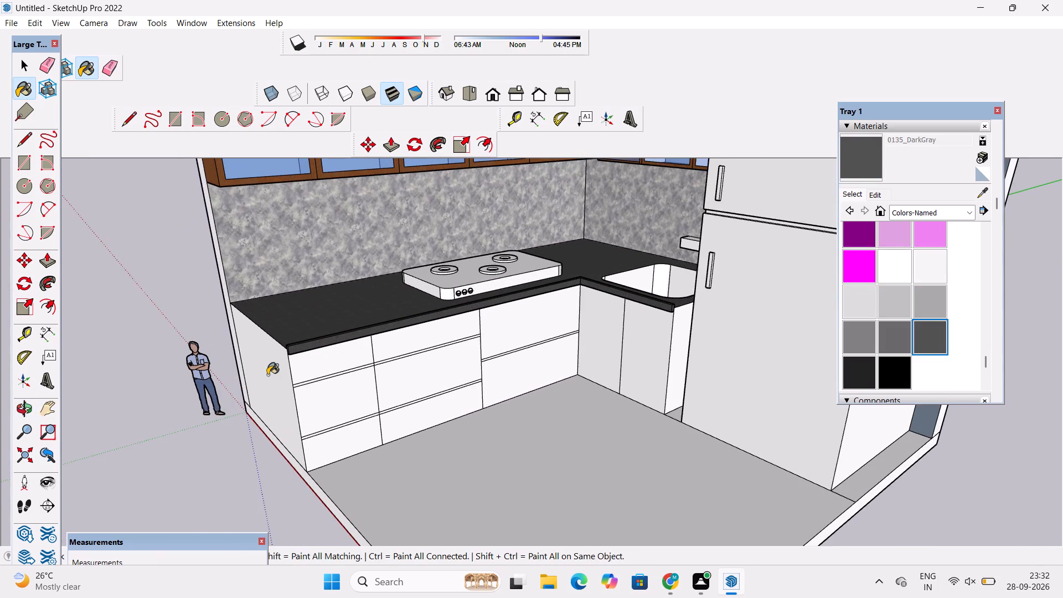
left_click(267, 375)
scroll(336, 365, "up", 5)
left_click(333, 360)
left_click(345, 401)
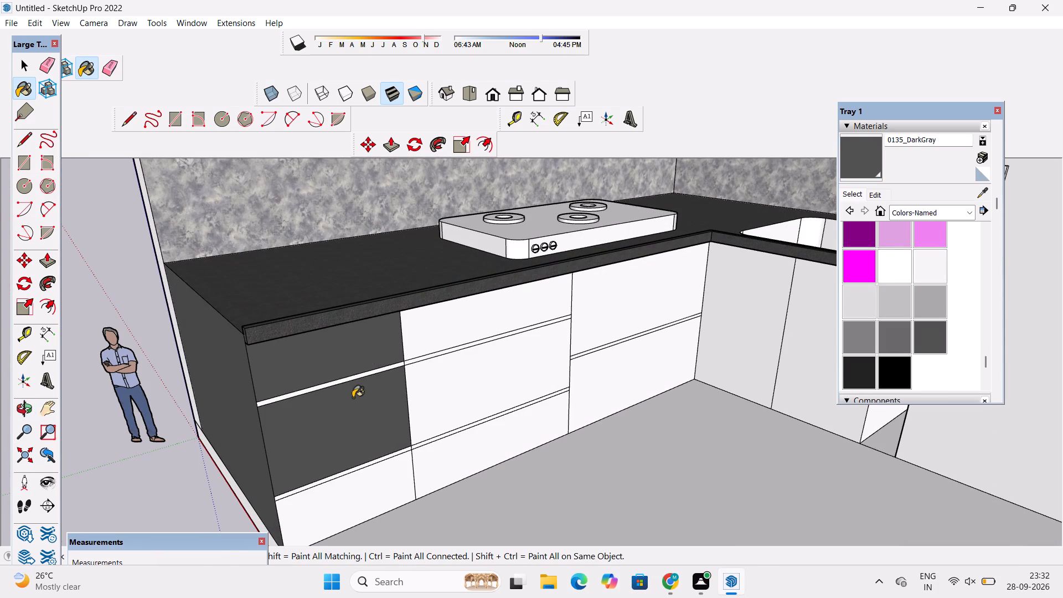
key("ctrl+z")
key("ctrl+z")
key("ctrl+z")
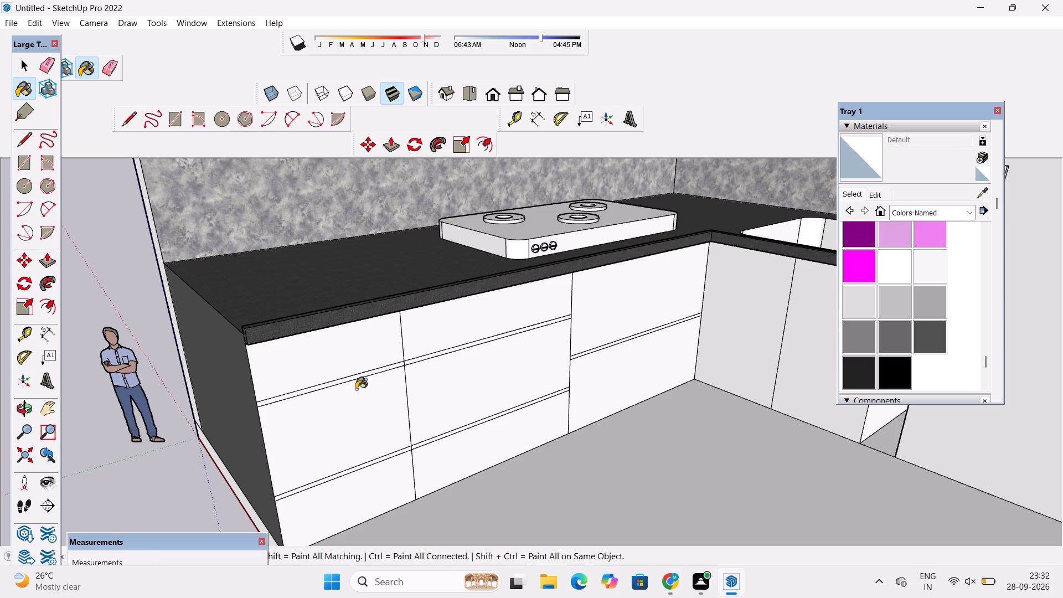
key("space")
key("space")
Paint the base cabinets' two exposed end panels, by the open side and beside the refrigerator, with Wood Floor.
scroll(223, 360, "down", 9)
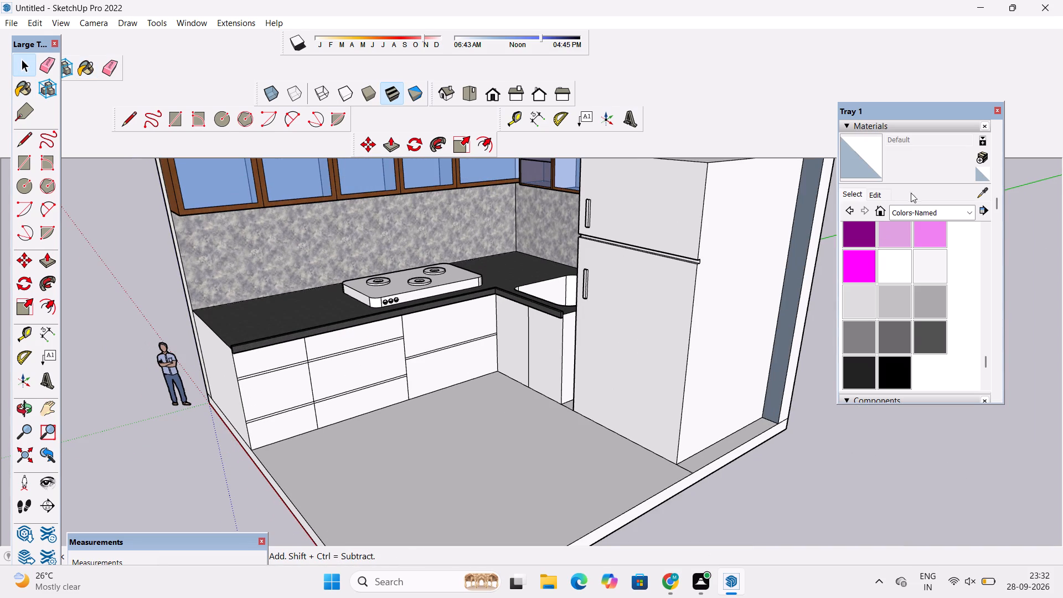
left_click(916, 215)
left_click(912, 389)
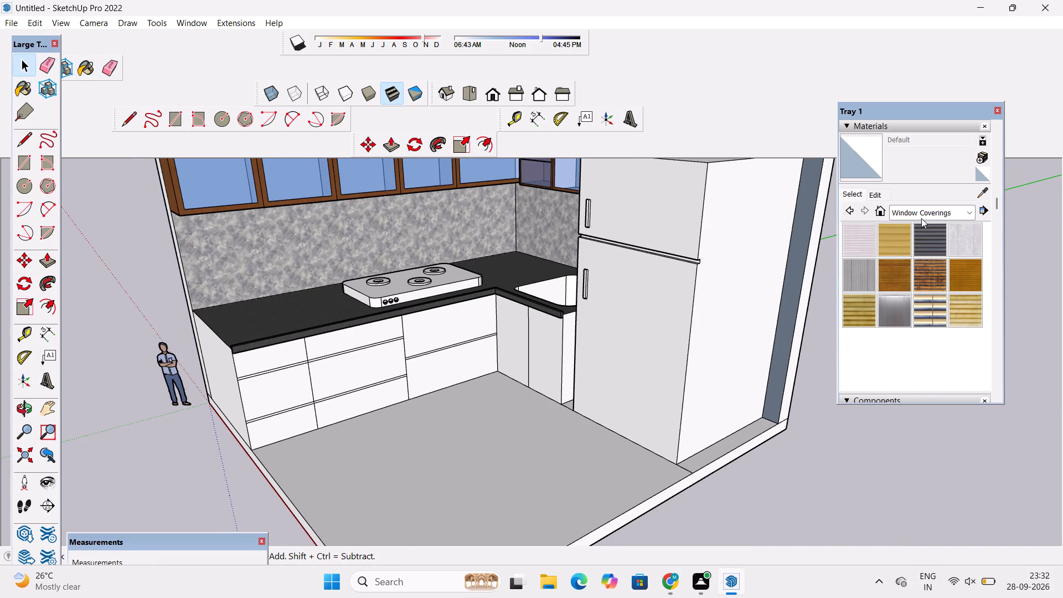
left_click(923, 212)
left_click(905, 389)
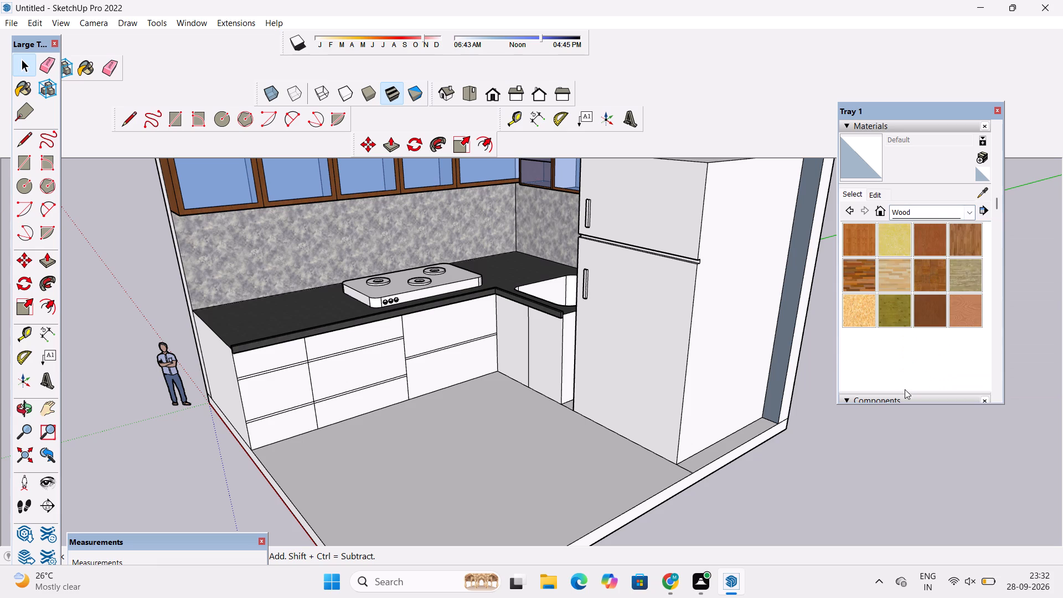
left_click(967, 239)
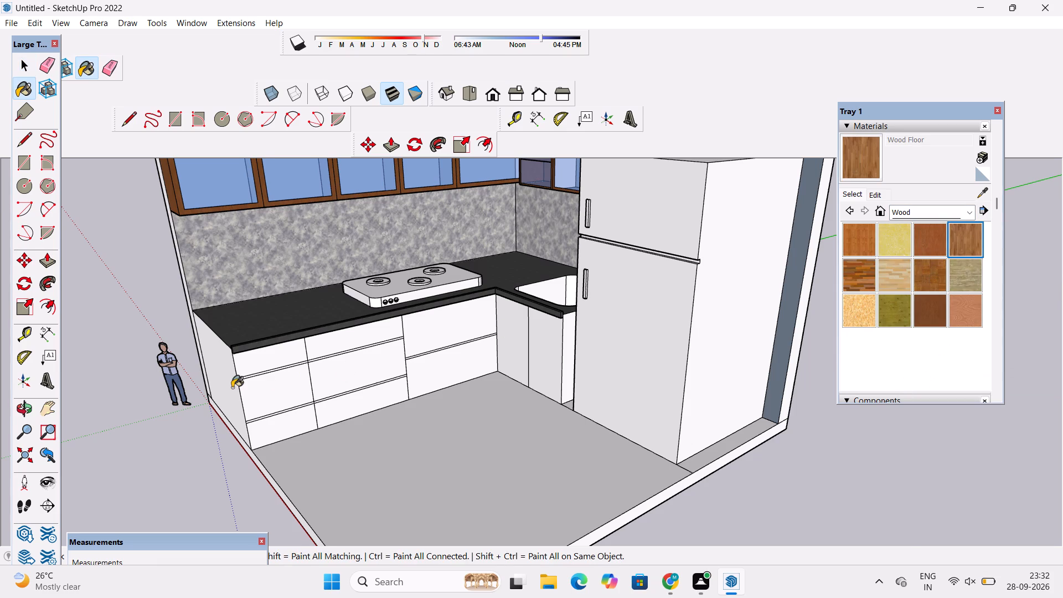
scroll(232, 388, "up", 4)
left_click(229, 385)
scroll(235, 378, "down", 6)
scroll(252, 377, "up", 4)
scroll(252, 377, "down", 3)
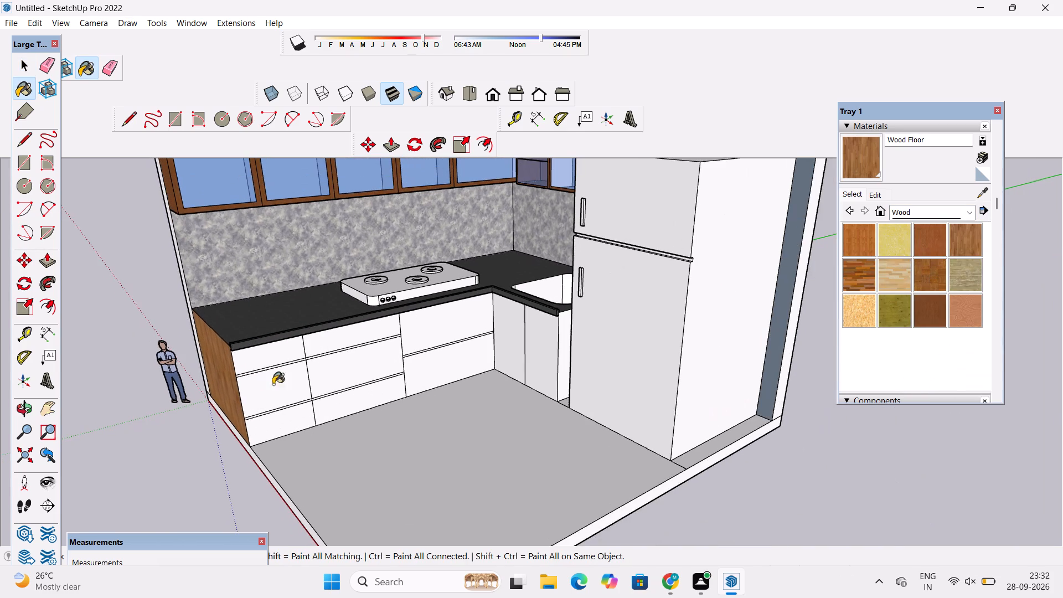
scroll(556, 353, "up", 9)
left_click(567, 322)
left_click(543, 332)
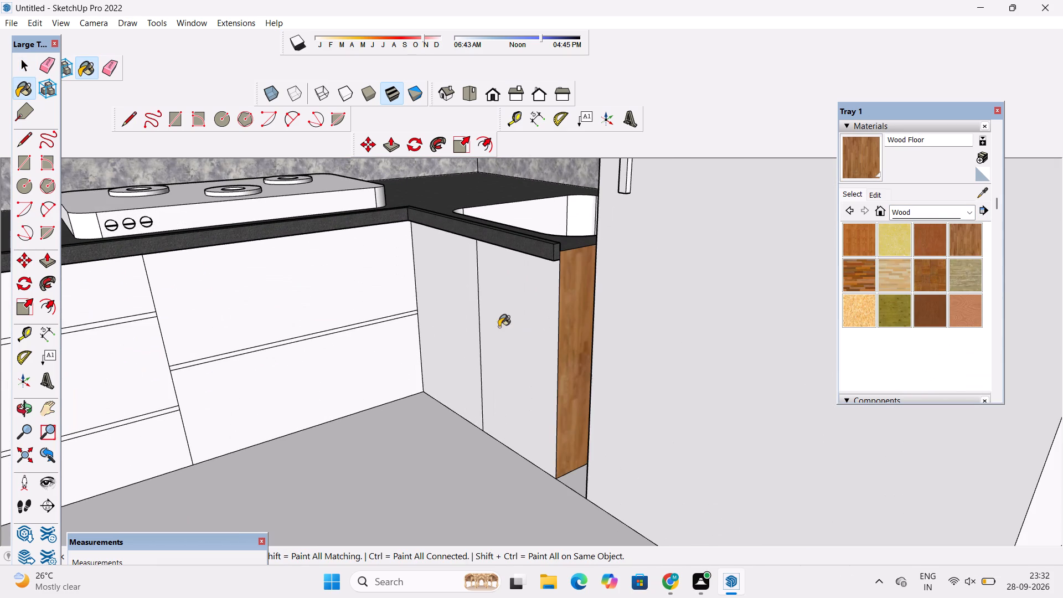
scroll(476, 323, "down", 6)
key("ctrl+z")
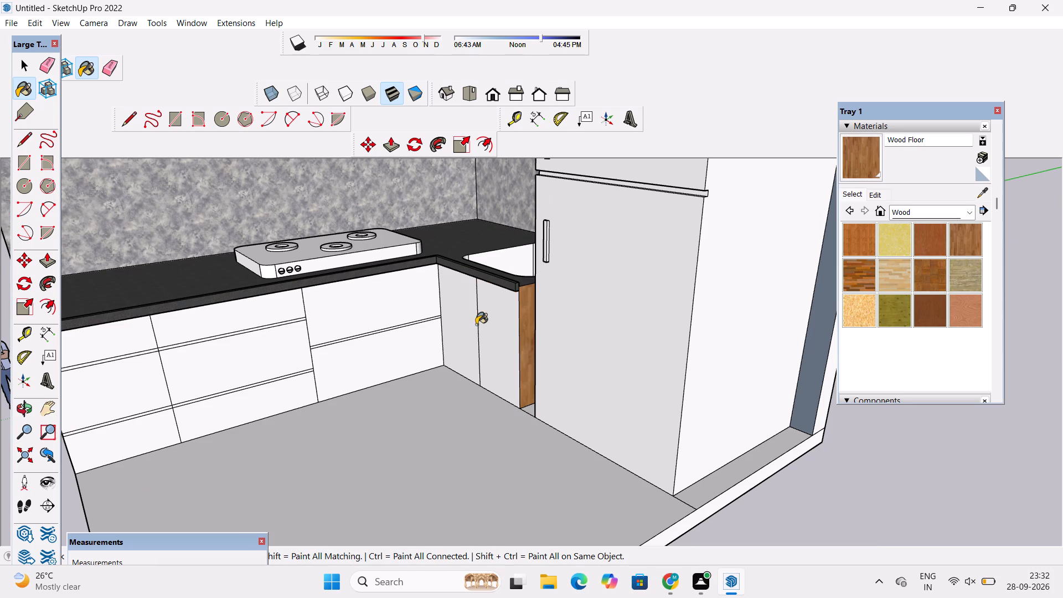
Paint the narrow horizontal strips between the drawers of the corner and middle base units with Wood Floor.
scroll(357, 319, "down", 8)
scroll(373, 319, "up", 4)
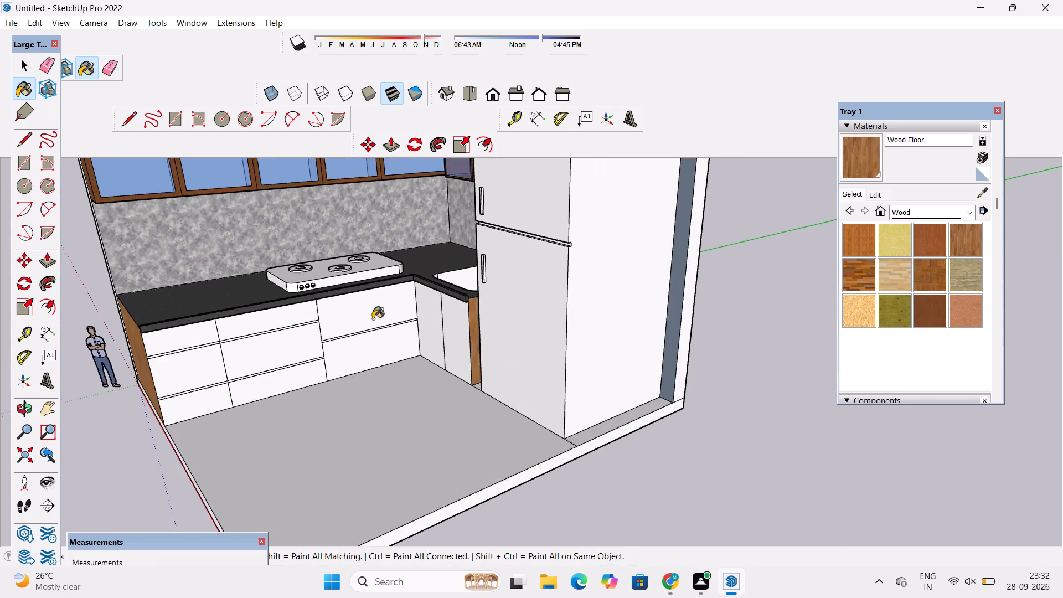
scroll(373, 319, "up", 16)
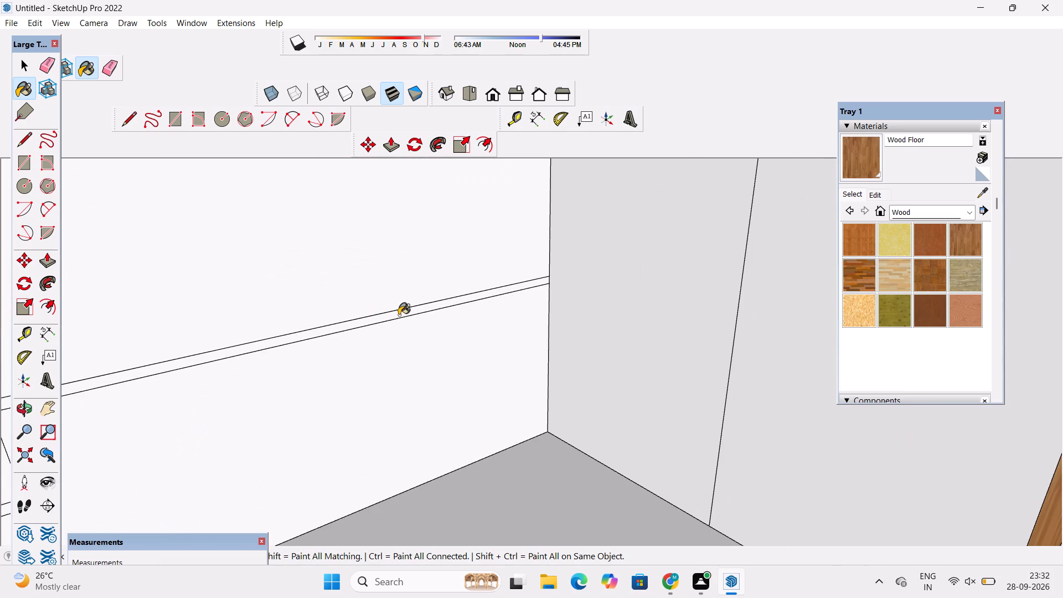
left_click(399, 315)
scroll(399, 313, "down", 15)
scroll(253, 293, "up", 10)
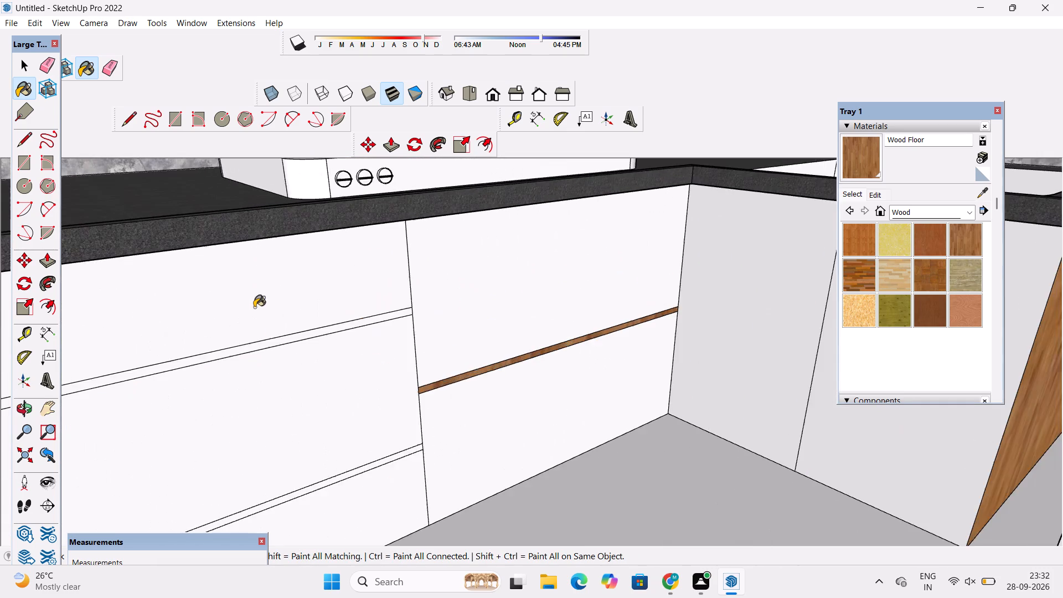
scroll(254, 307, "up", 8)
left_click(276, 341)
scroll(278, 300, "down", 12)
scroll(363, 435, "up", 11)
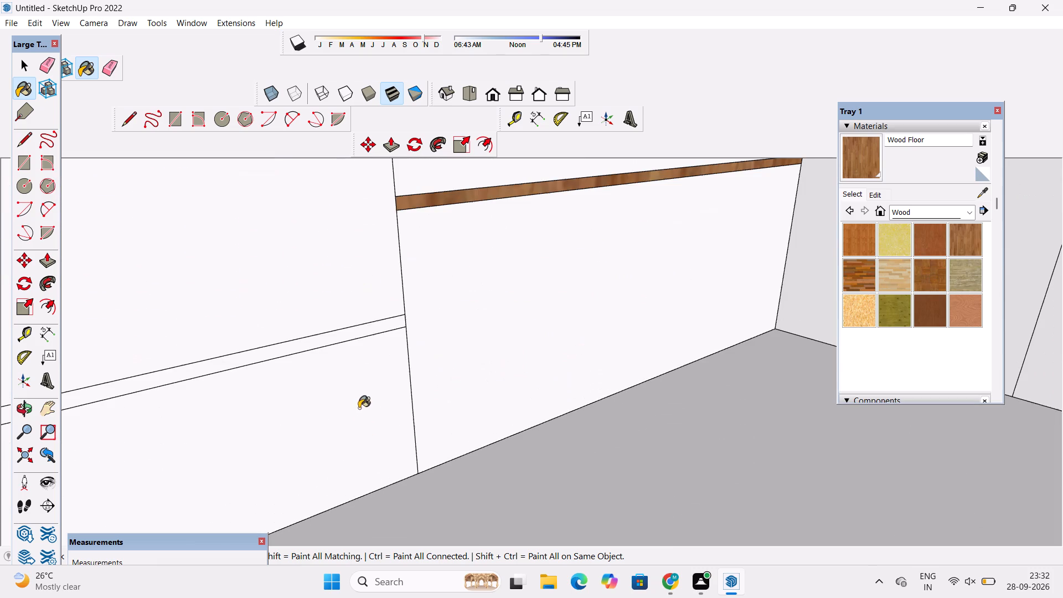
left_click(376, 318)
Paint the two narrow strips between the drawers of the base unit at the open end with Wood Floor.
scroll(403, 314, "down", 19)
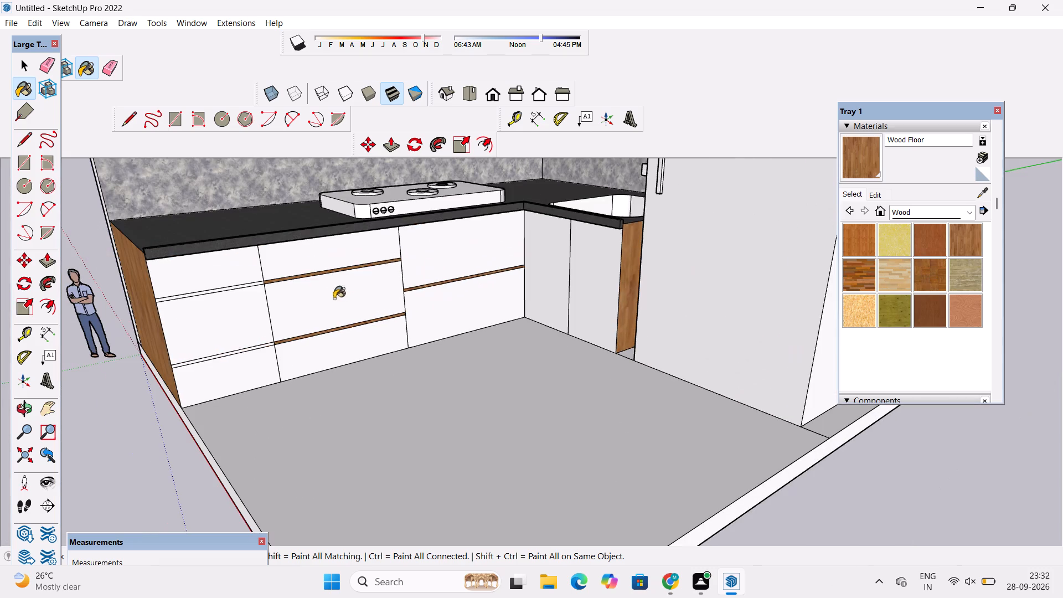
scroll(257, 272, "up", 7)
scroll(267, 324, "up", 9)
left_click(308, 270)
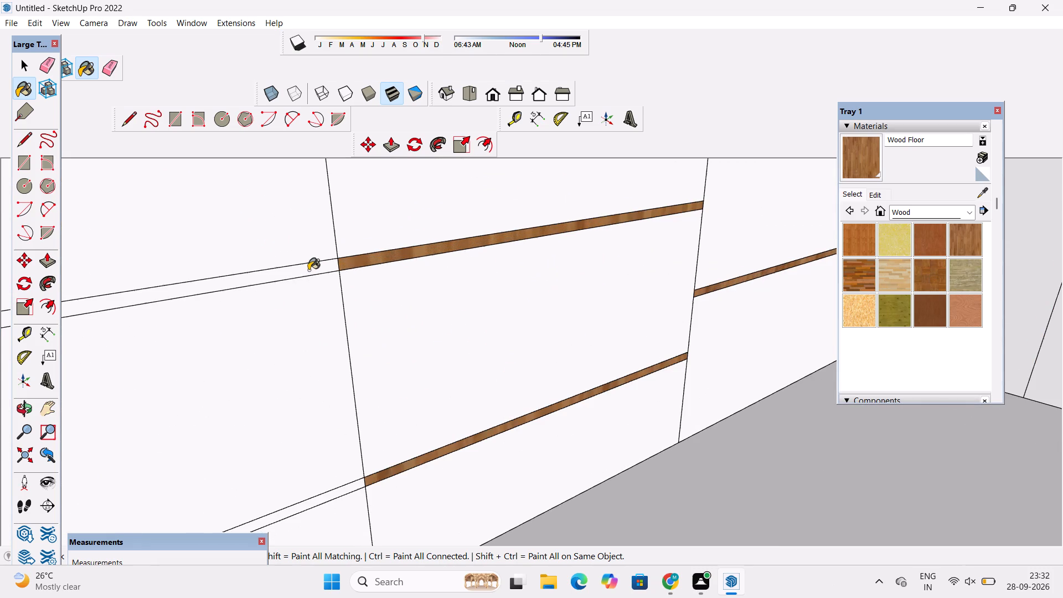
scroll(318, 307, "down", 6)
scroll(358, 439, "up", 10)
left_click(313, 400)
scroll(312, 413, "down", 2)
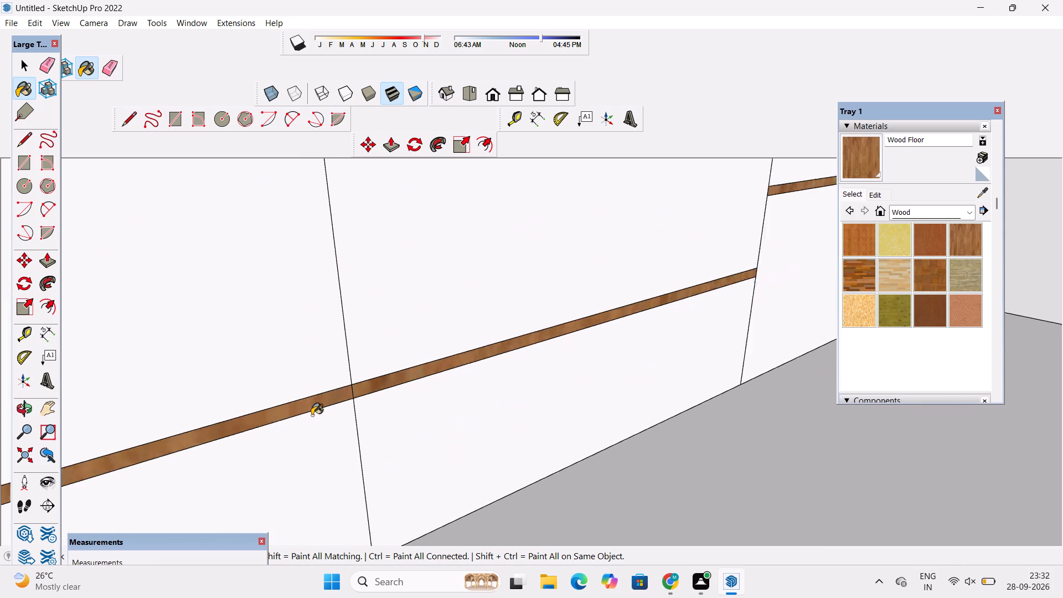
scroll(312, 415, "down", 20)
scroll(312, 415, "down", 4)
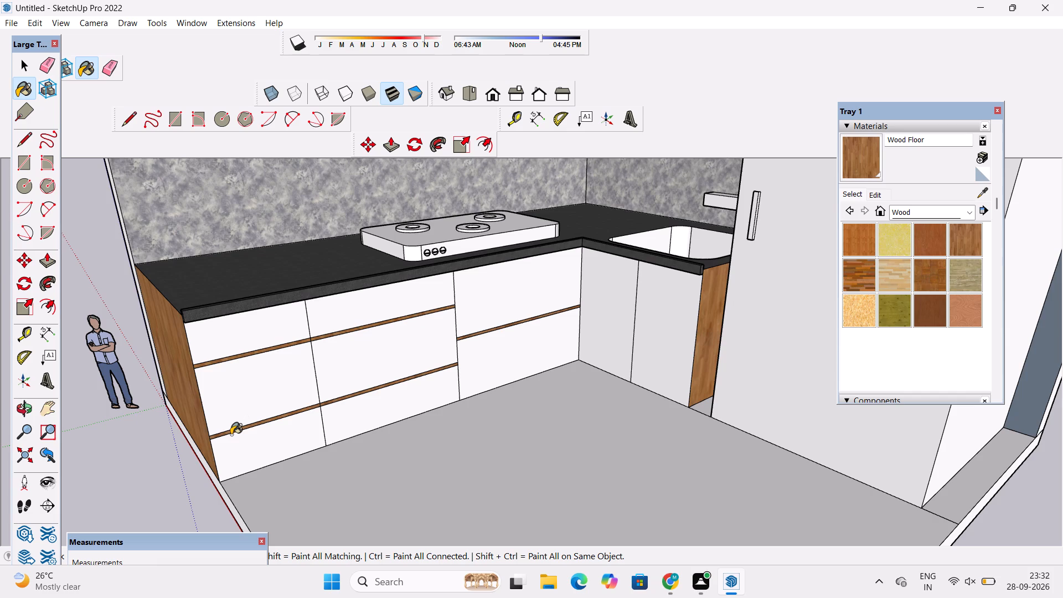
Examine the wood end panels and drawer strips of the base cabinets from several angles.
scroll(231, 435, "up", 5)
key("o")
scroll(231, 435, "down", 5)
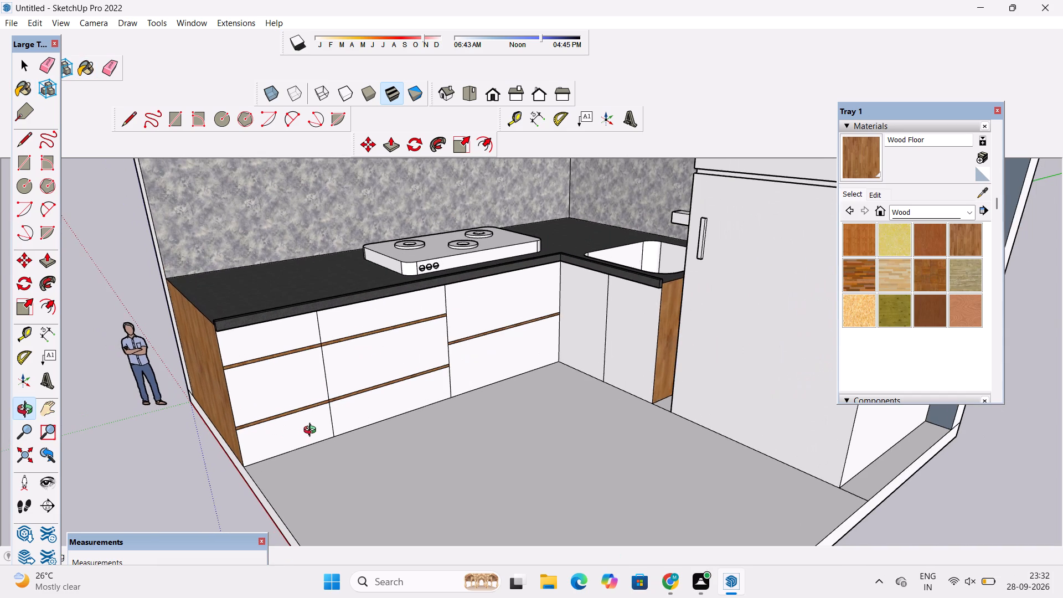
left_click_drag(307, 435, 225, 481, "shift")
left_click_drag(228, 486, 398, 377)
left_click_drag(398, 377, 413, 442)
left_click_drag(434, 430, 347, 447, "shift")
left_click_drag(408, 447, 374, 460)
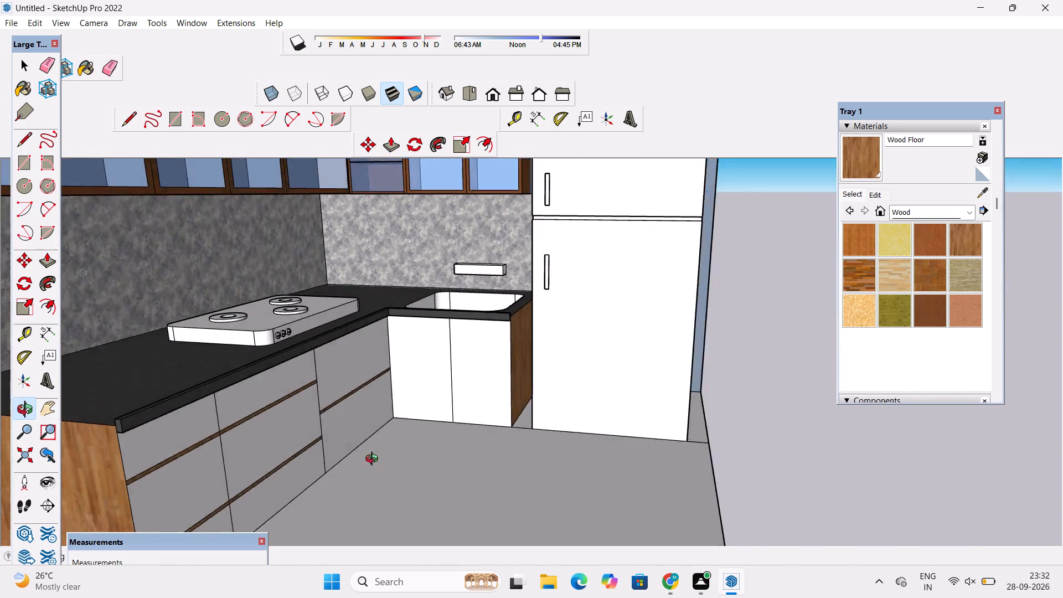
left_click_drag(374, 460, 275, 474)
scroll(274, 457, "down", 5)
left_click_drag(346, 439, 298, 438)
left_click_drag(290, 434, 323, 463, "shift")
left_click_drag(328, 467, 318, 419)
scroll(336, 450, "up", 3)
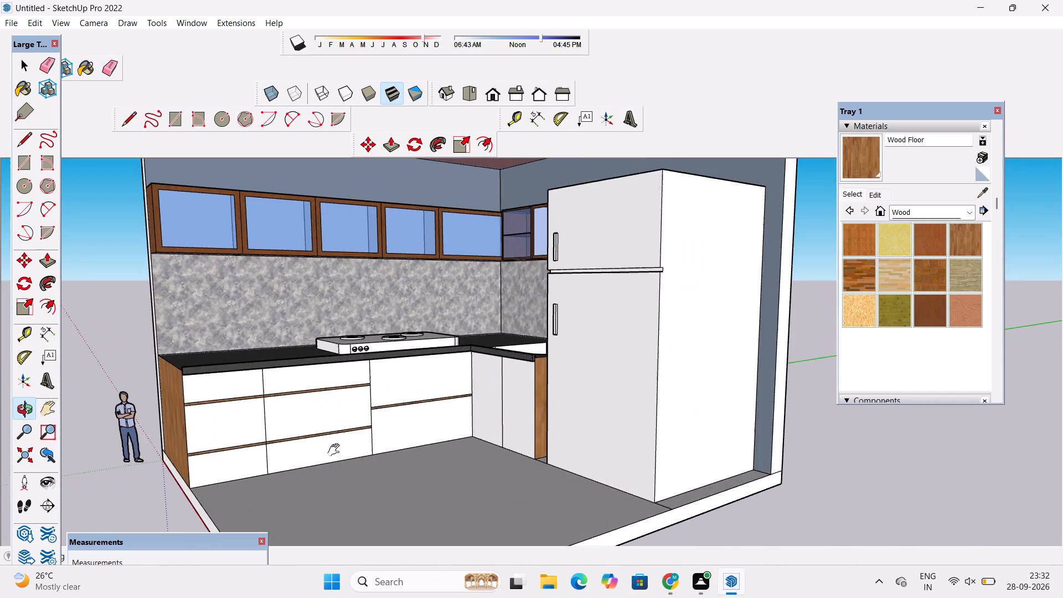
left_click_drag(336, 450, 321, 395, "shift")
left_click_drag(321, 403, 323, 419)
Paint all the base cabinet drawer fronts and the two doors under the sink with Wood Floor Light.
left_click(947, 214)
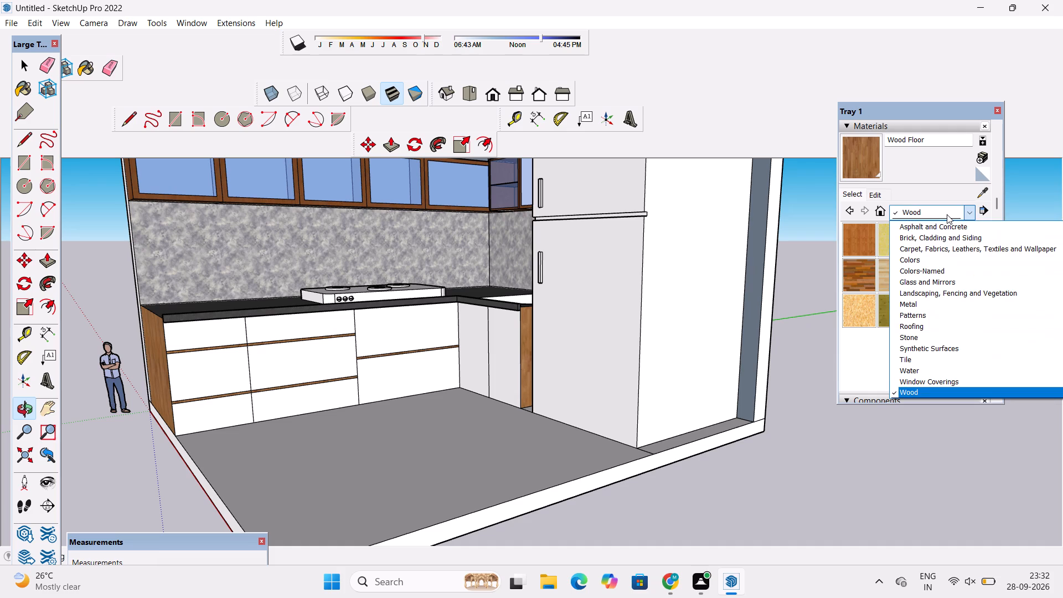
left_click(947, 214)
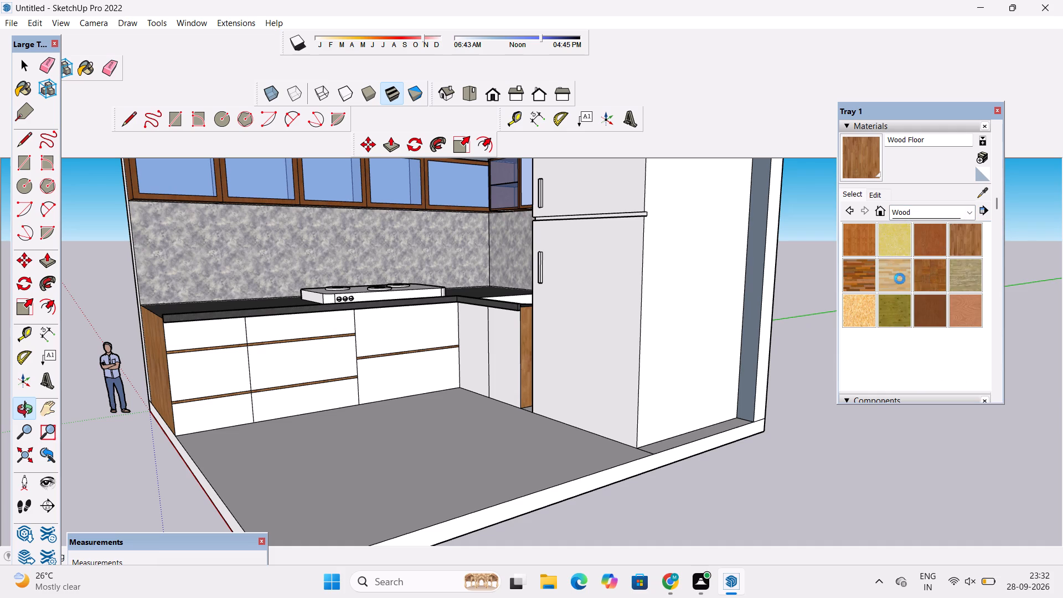
left_click(897, 280)
left_click(334, 329)
left_click(329, 353)
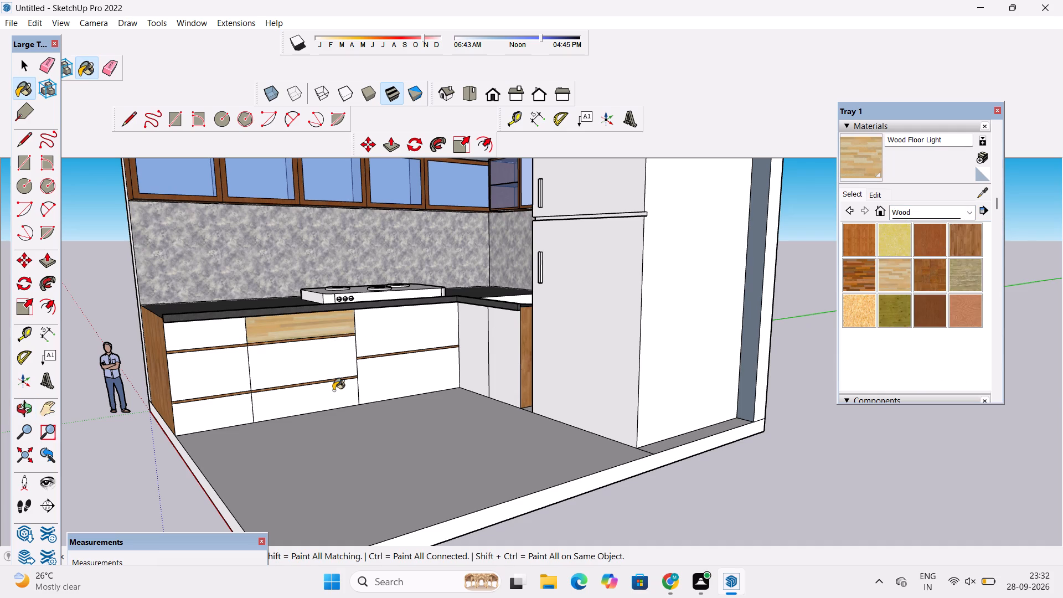
left_click(333, 394)
left_click(231, 336)
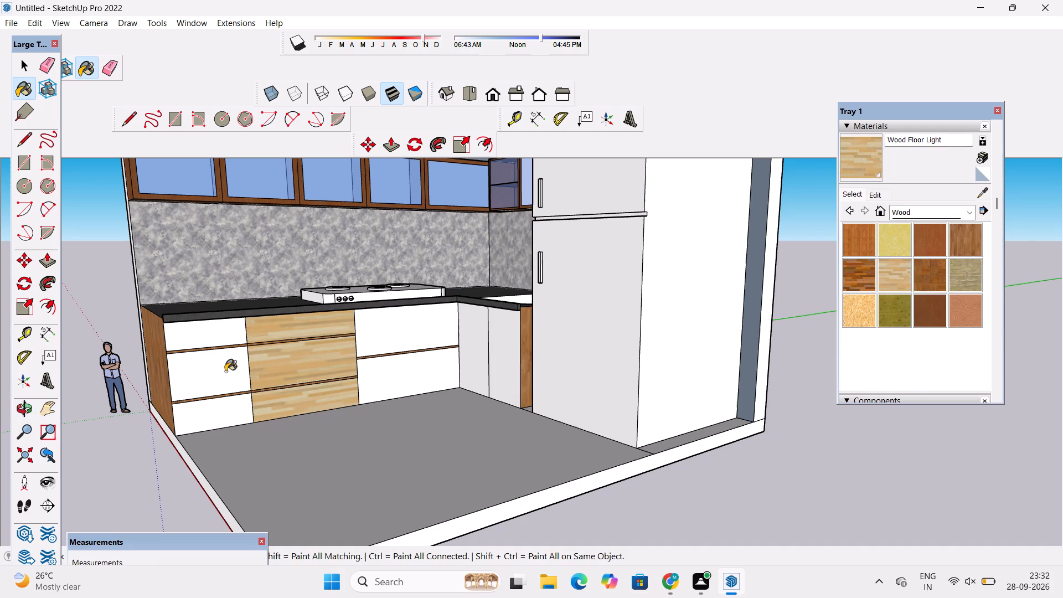
left_click(225, 375)
left_click(228, 424)
left_click_drag(427, 323, 427, 343)
left_click(421, 386)
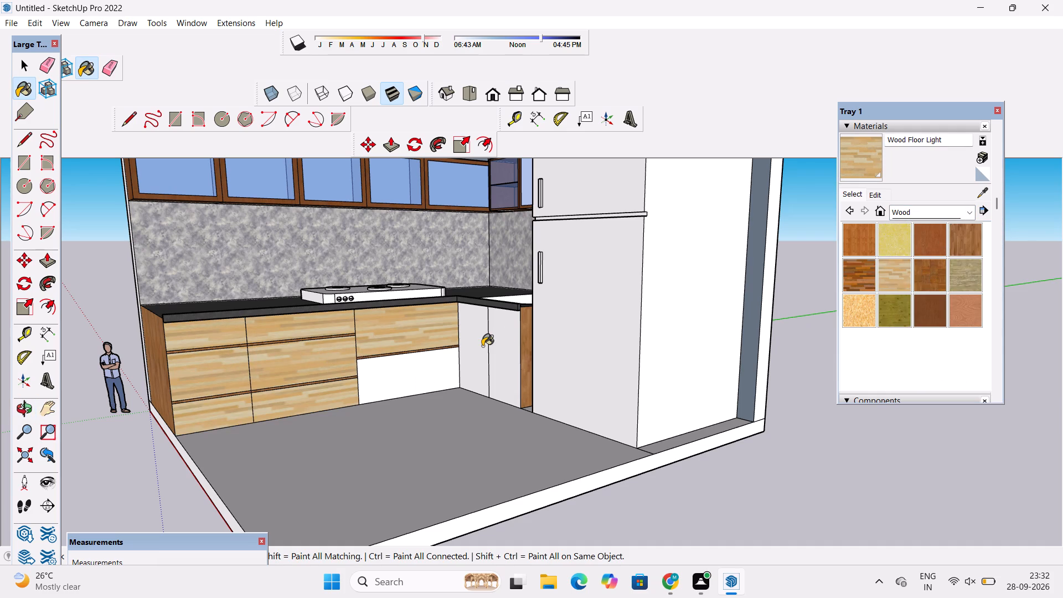
left_click(482, 346)
left_click(501, 347)
Examine the light wood base cabinet fronts, the countertop and the upper cabinets from several angles.
scroll(503, 356, "down", 5)
scroll(503, 359, "up", 4)
key("o")
scroll(497, 355, "down", 4)
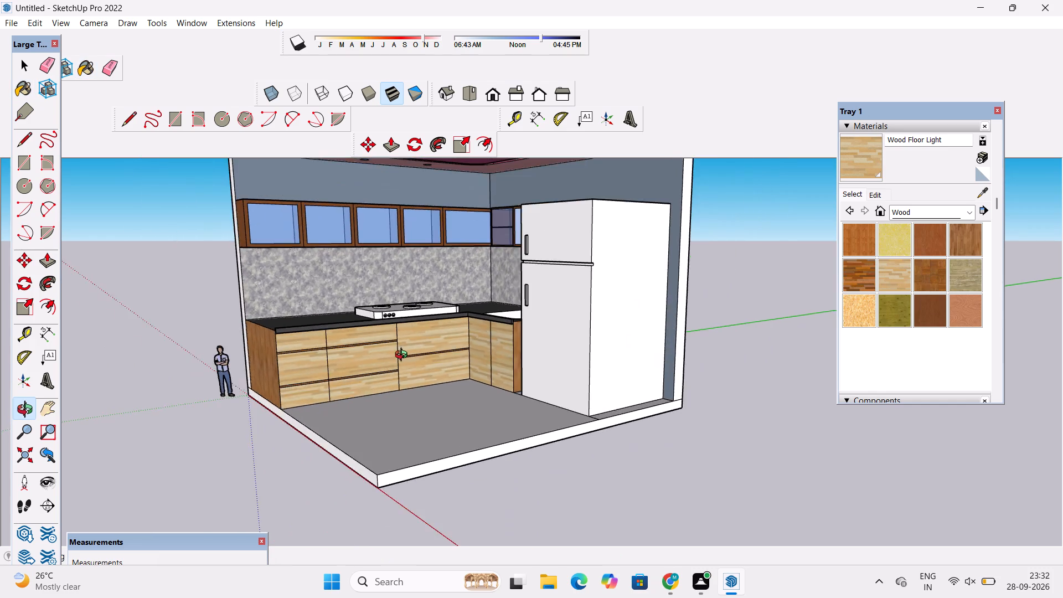
left_click_drag(404, 356, 498, 417)
scroll(426, 391, "up", 4)
left_click_drag(502, 377, 461, 379)
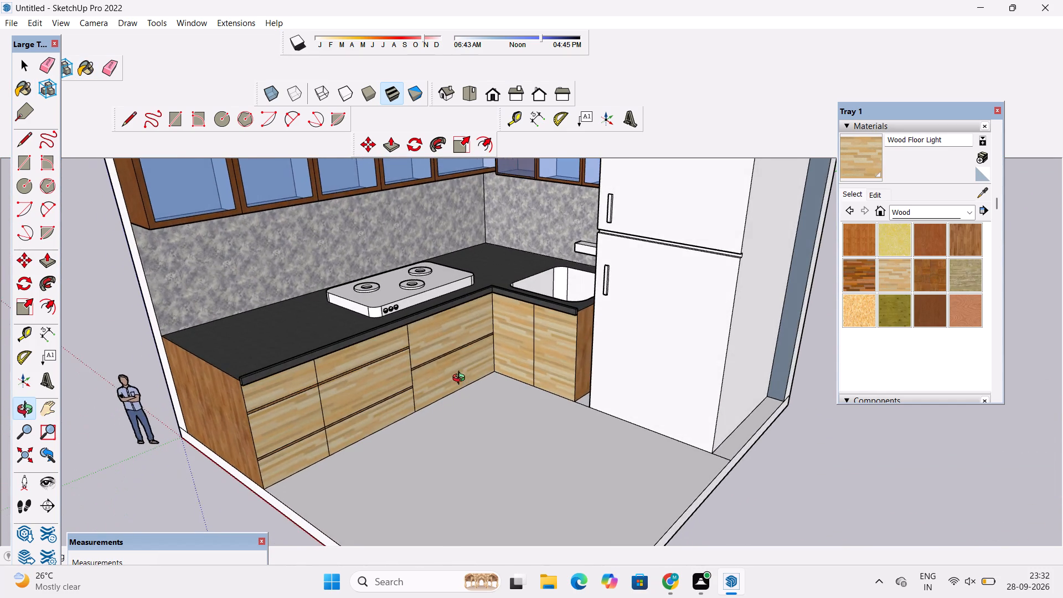
scroll(455, 377, "up", 1)
left_click_drag(423, 390, 374, 359)
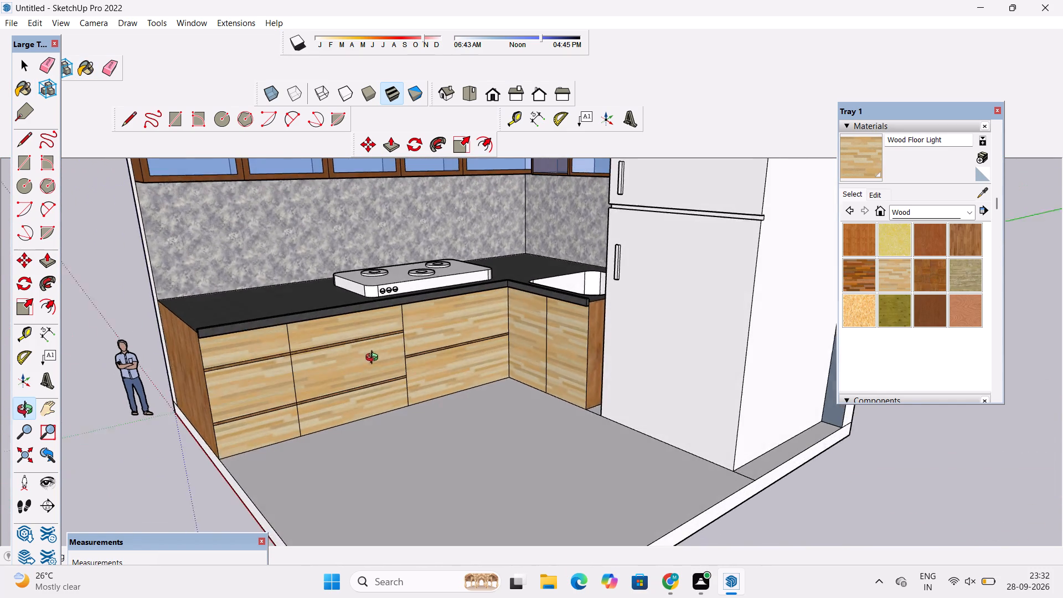
left_click_drag(374, 359, 367, 356)
left_click_drag(356, 358, 400, 395, "shift")
scroll(402, 391, "down", 5)
left_click_drag(425, 372, 502, 385)
left_click_drag(509, 386, 542, 390)
left_click(551, 390)
left_click_drag(571, 389, 583, 388)
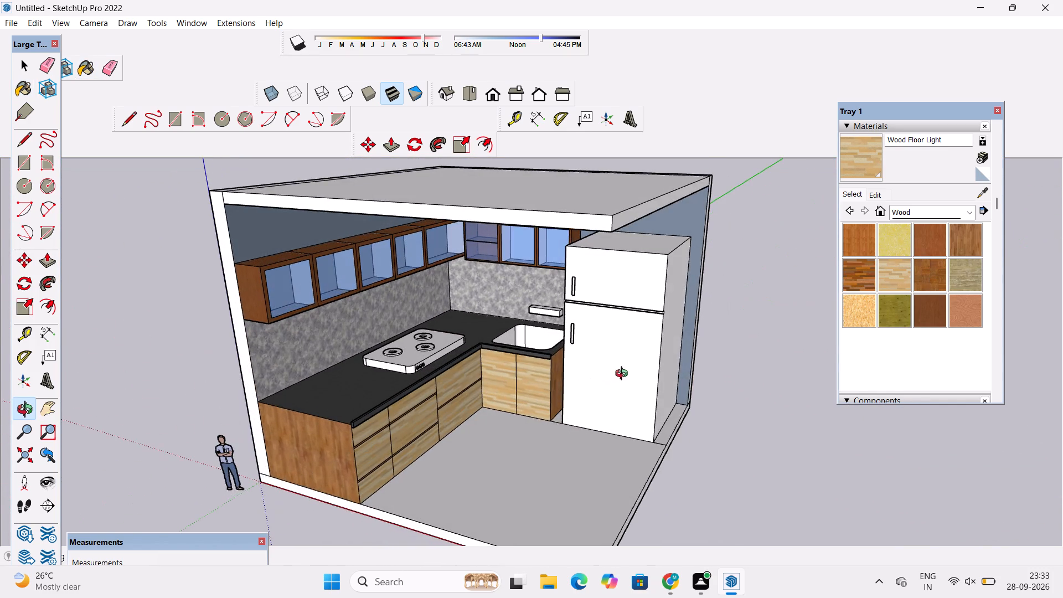
scroll(472, 372, "up", 3)
left_click_drag(472, 372, 468, 315)
left_click_drag(468, 315, 468, 372, "shift")
left_click_drag(472, 398, 478, 441)
scroll(478, 440, "up", 4)
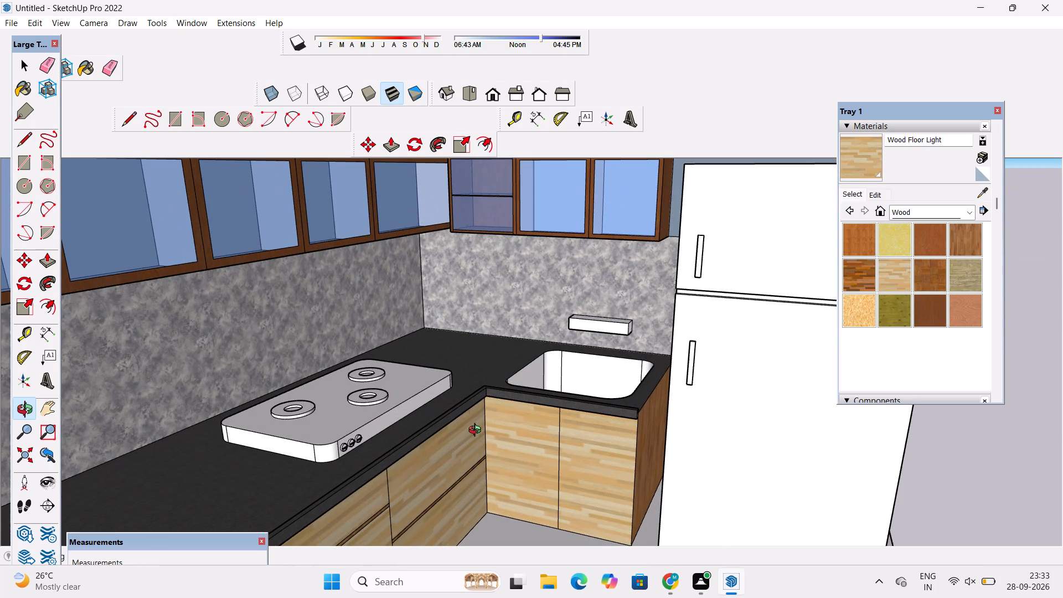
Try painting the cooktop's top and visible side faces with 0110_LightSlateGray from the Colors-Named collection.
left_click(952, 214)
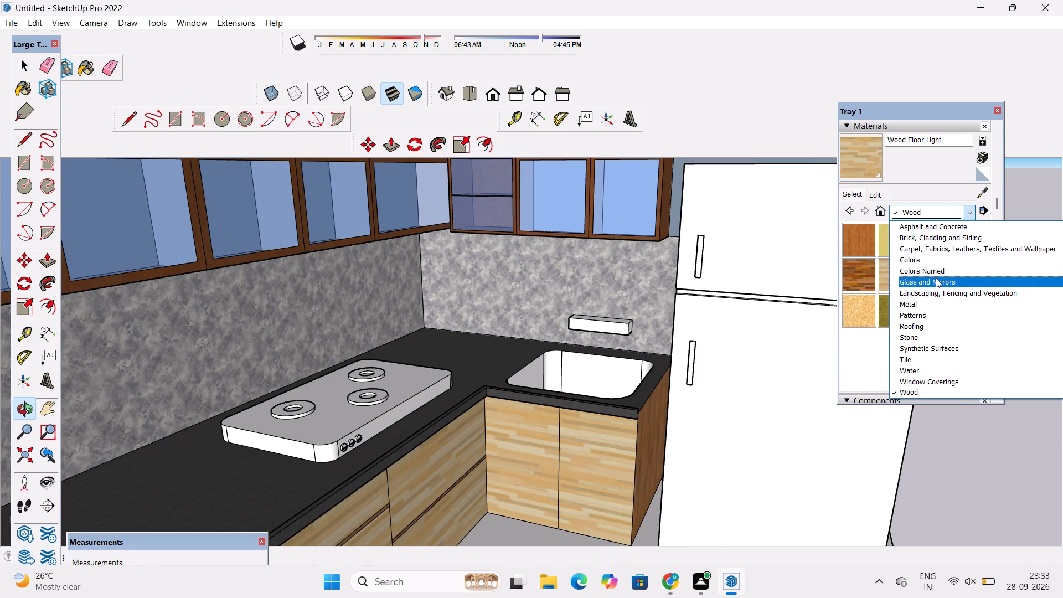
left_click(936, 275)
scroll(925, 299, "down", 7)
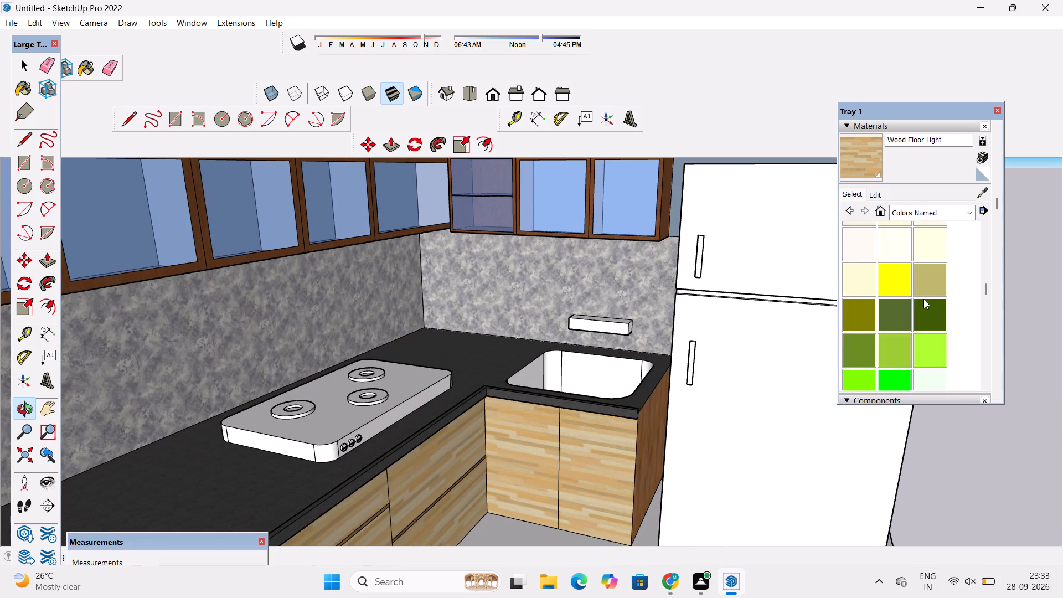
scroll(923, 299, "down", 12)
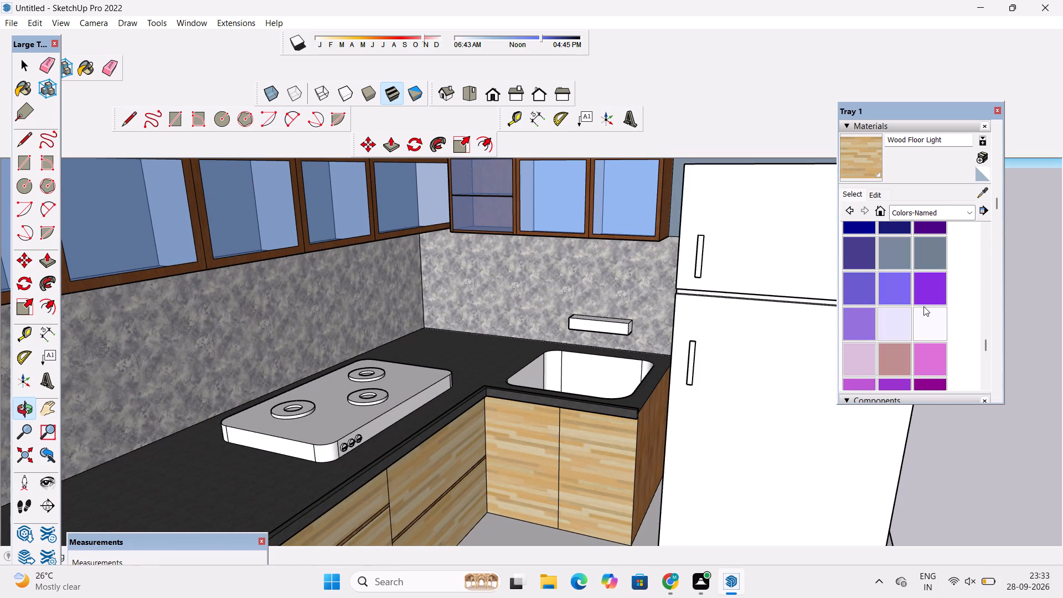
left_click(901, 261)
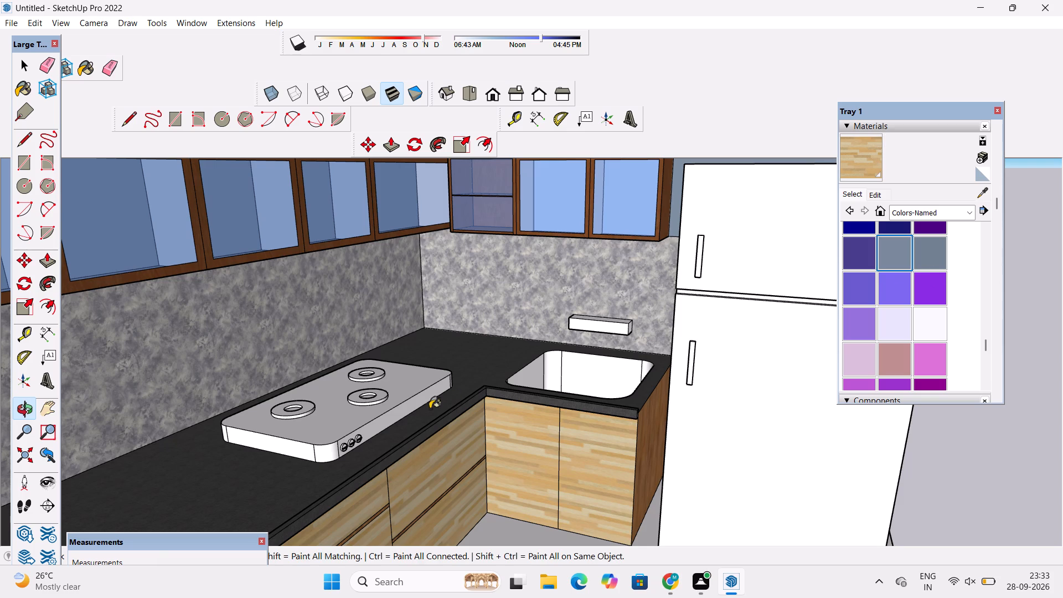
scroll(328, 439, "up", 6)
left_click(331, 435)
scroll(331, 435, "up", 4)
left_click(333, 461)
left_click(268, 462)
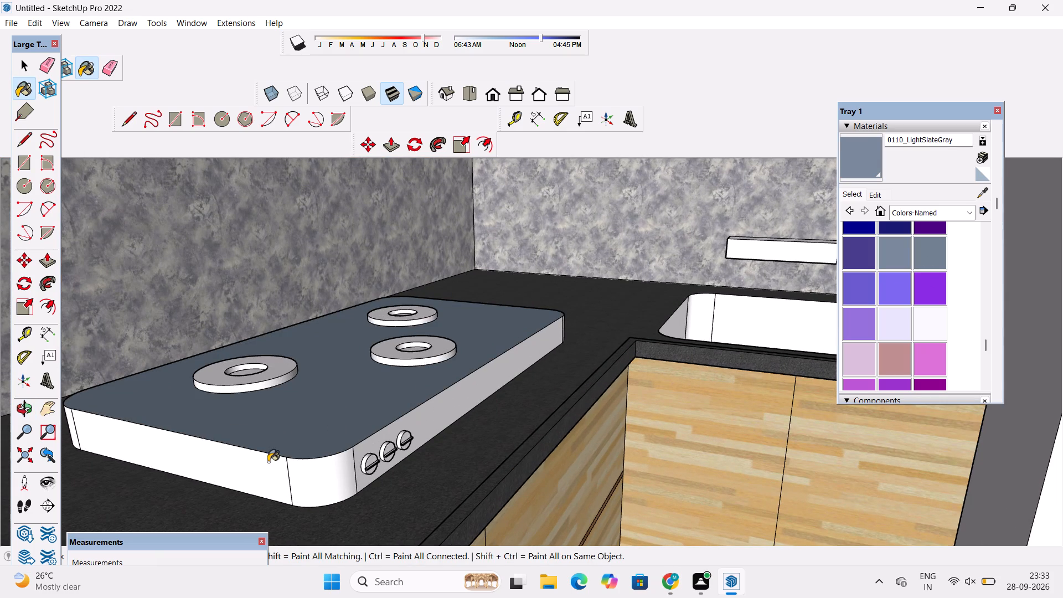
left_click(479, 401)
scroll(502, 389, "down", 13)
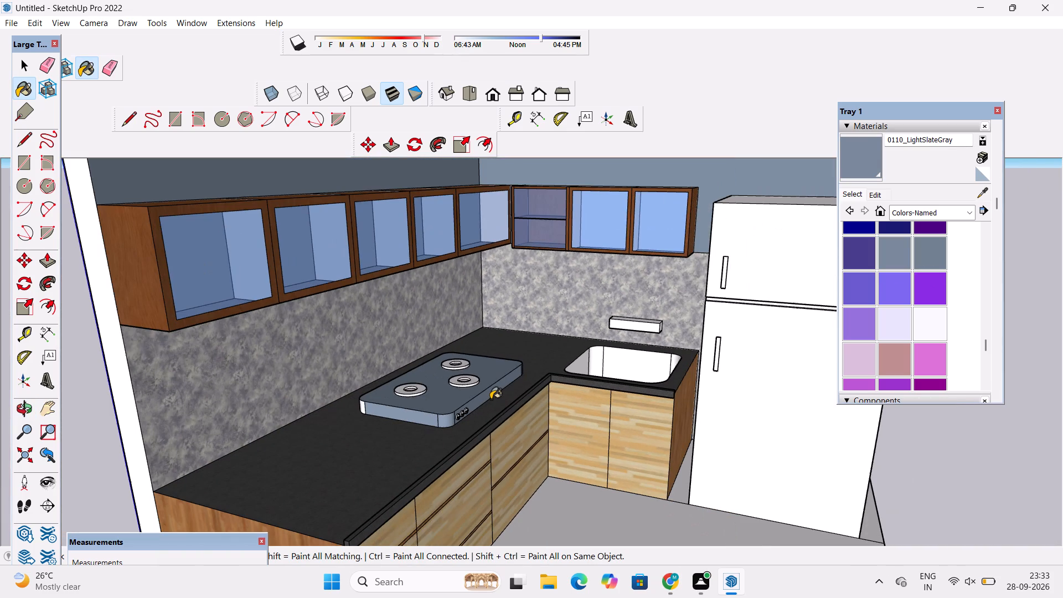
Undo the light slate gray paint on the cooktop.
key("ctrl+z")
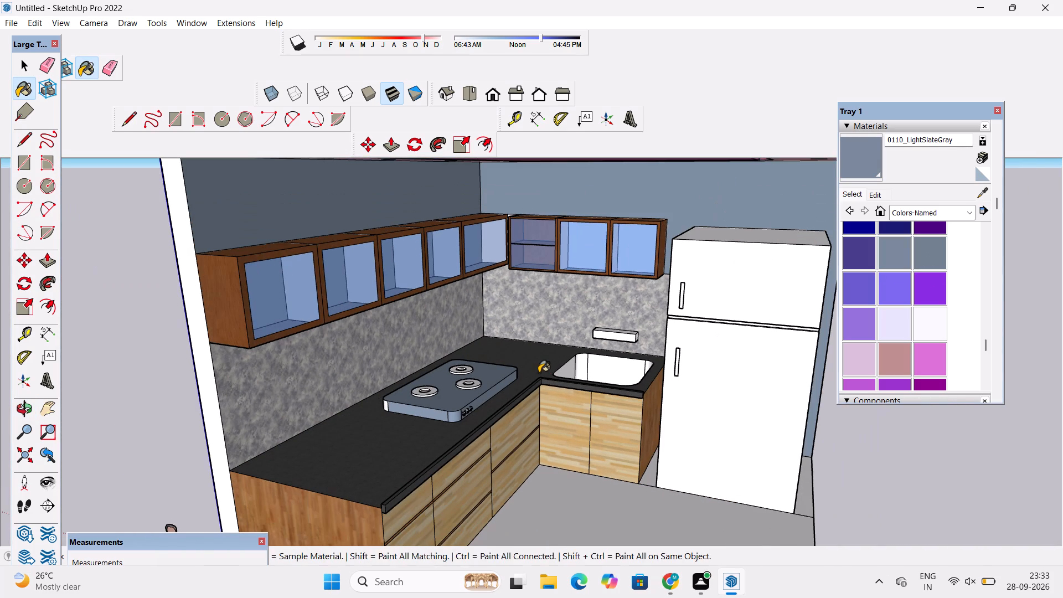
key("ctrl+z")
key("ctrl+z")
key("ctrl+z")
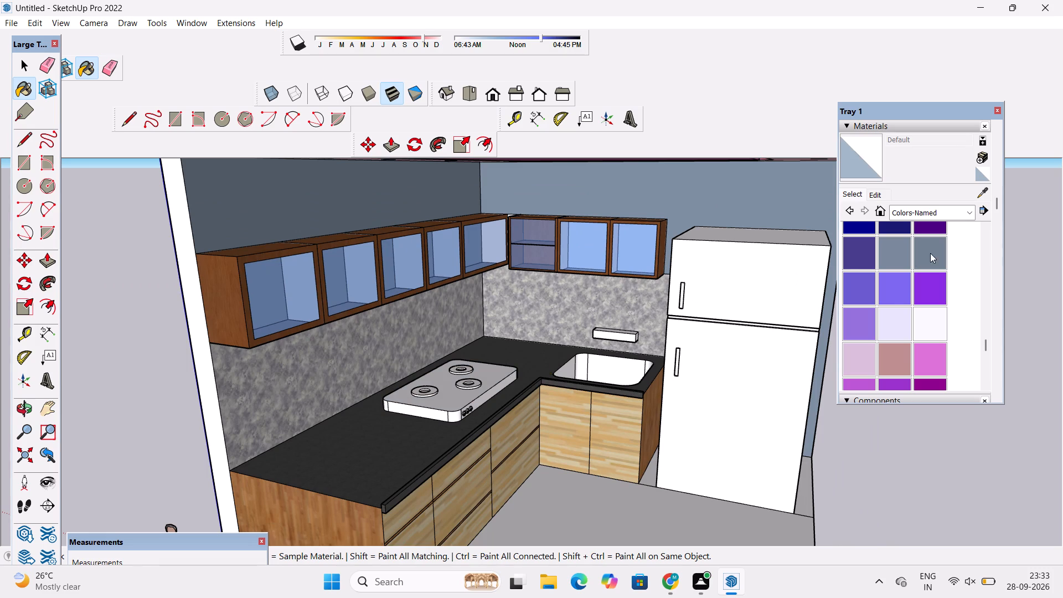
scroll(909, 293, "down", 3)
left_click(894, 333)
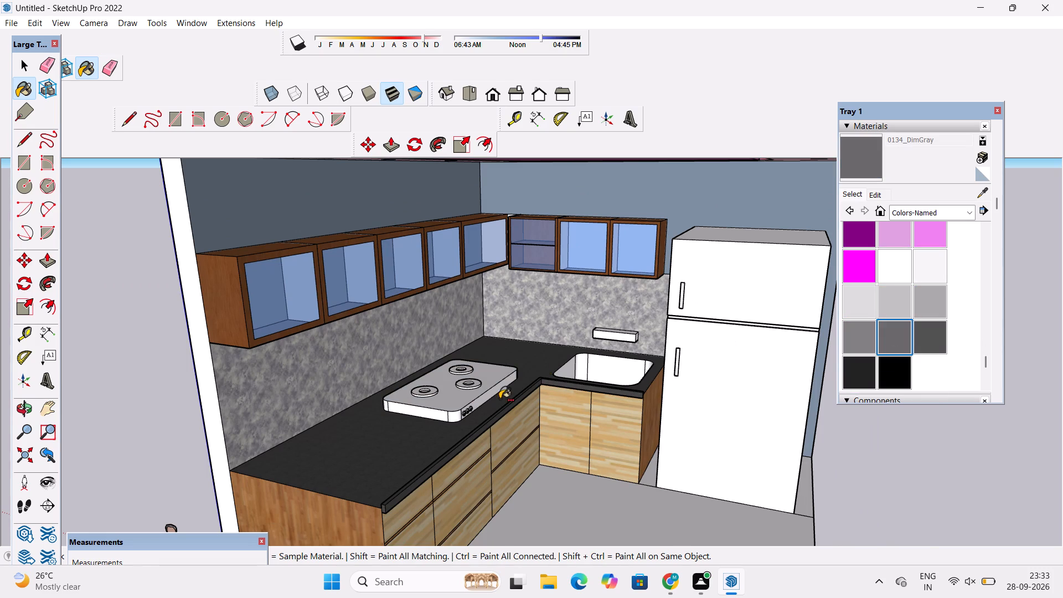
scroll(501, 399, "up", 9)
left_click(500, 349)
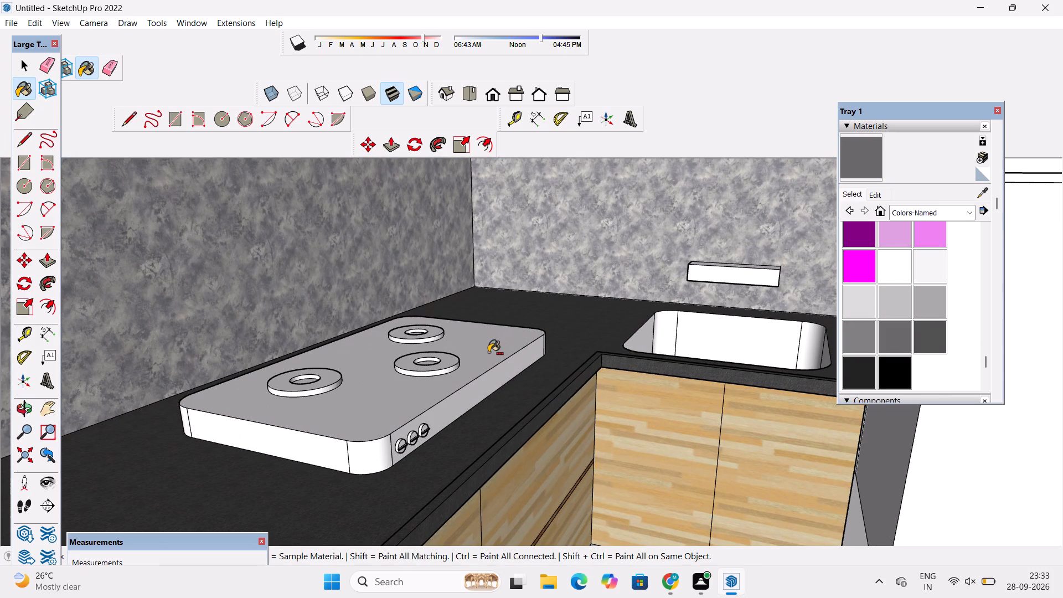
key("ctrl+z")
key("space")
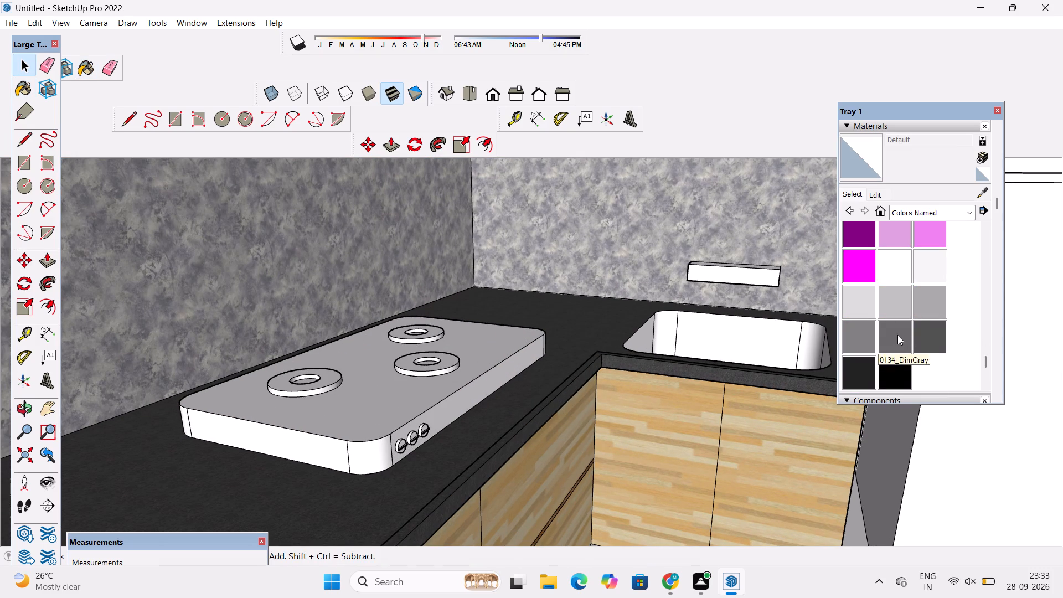
Paint the cooktop's top, knob side, open-side end and that end's two rounded corners with 0134_DimGray.
left_click(897, 335)
scroll(506, 341, "up", 4)
left_click(506, 343)
left_click(513, 372)
scroll(550, 337, "down", 5)
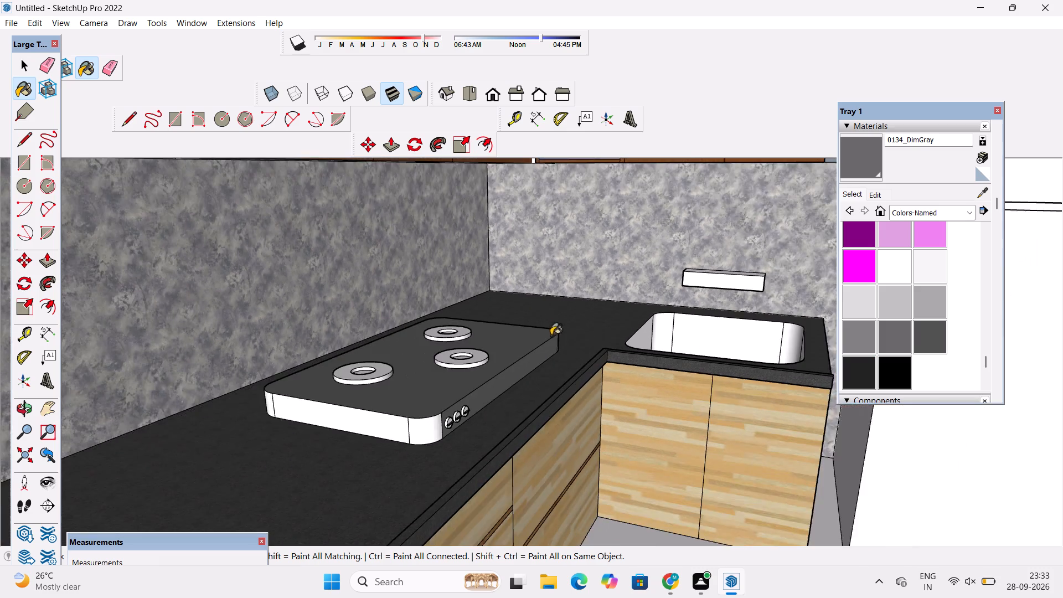
scroll(551, 335, "down", 4)
scroll(426, 399, "up", 6)
left_click(510, 388)
left_click(453, 388)
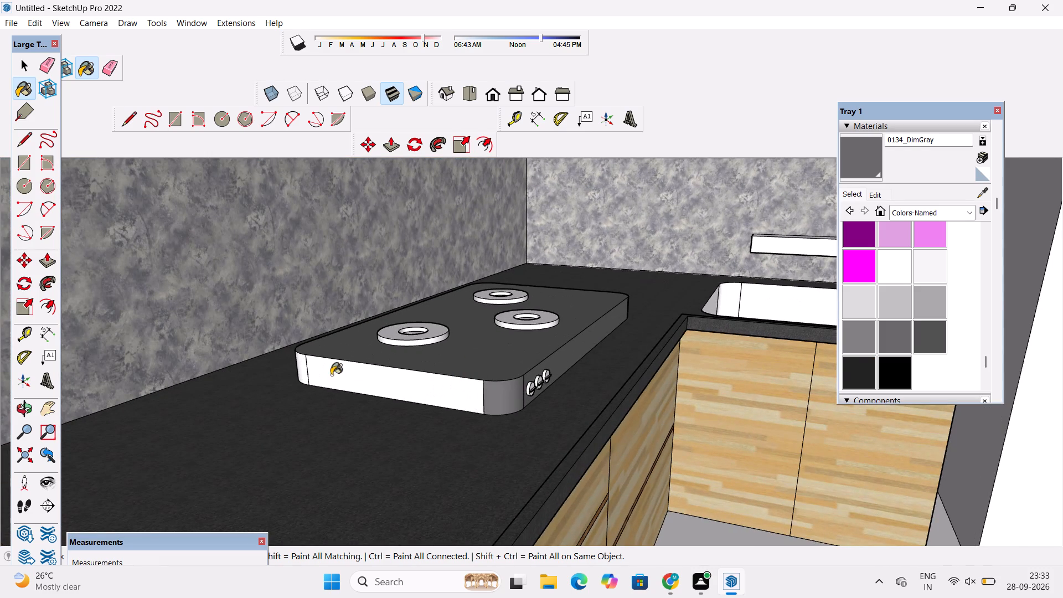
scroll(307, 372, "up", 8)
left_click(307, 362)
Paint the cooktop's long rear side facing the backsplash with 0134_DimGray.
key("o")
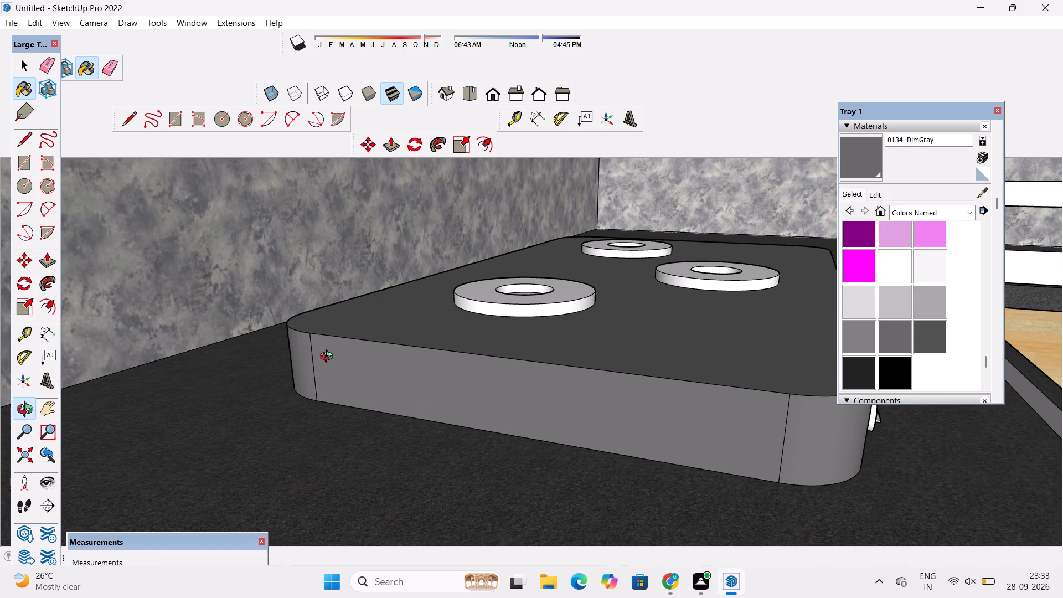
left_click_drag(332, 343, 465, 461)
scroll(292, 368, "up", 3)
left_click_drag(291, 368, 336, 356)
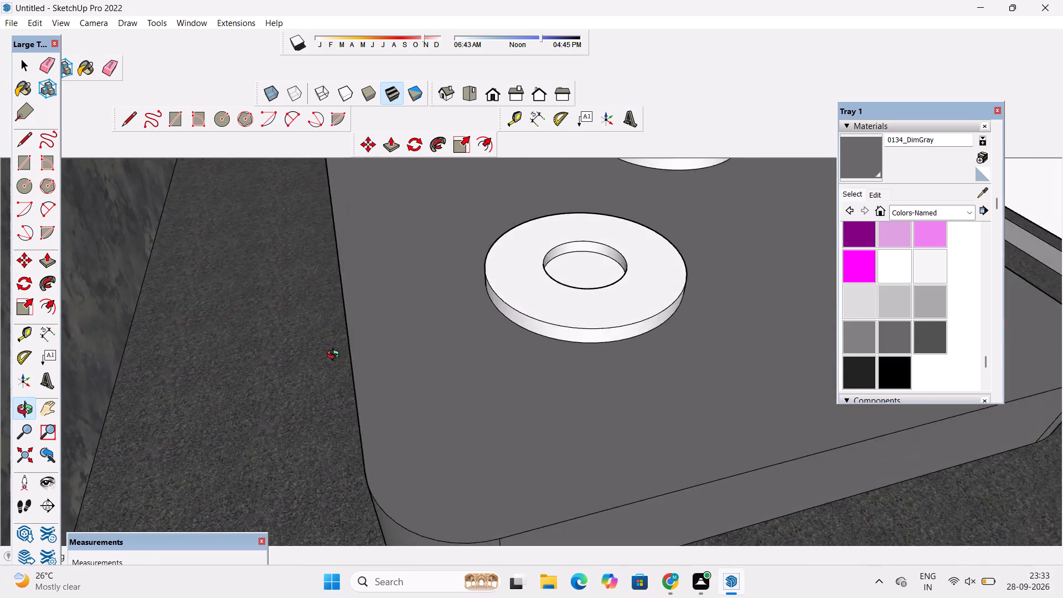
left_click_drag(336, 356, 419, 279)
left_click(419, 279)
left_click(892, 337)
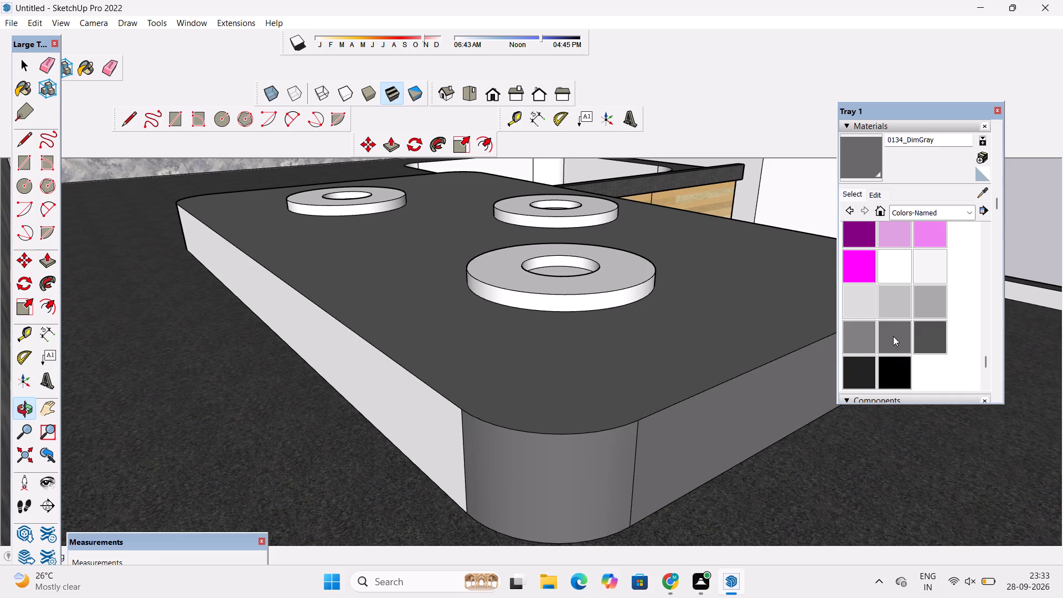
left_click(414, 405)
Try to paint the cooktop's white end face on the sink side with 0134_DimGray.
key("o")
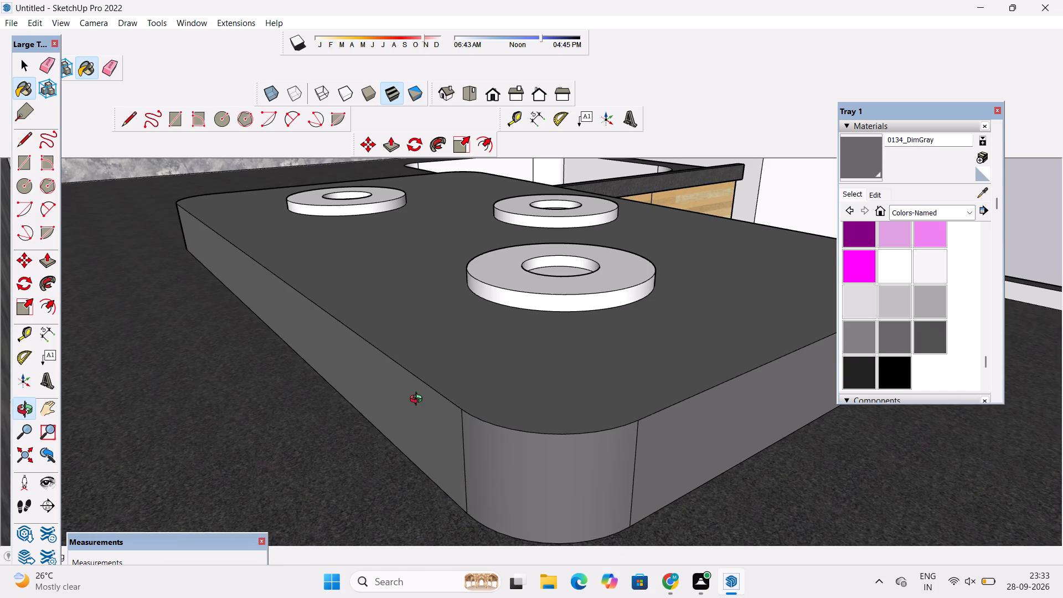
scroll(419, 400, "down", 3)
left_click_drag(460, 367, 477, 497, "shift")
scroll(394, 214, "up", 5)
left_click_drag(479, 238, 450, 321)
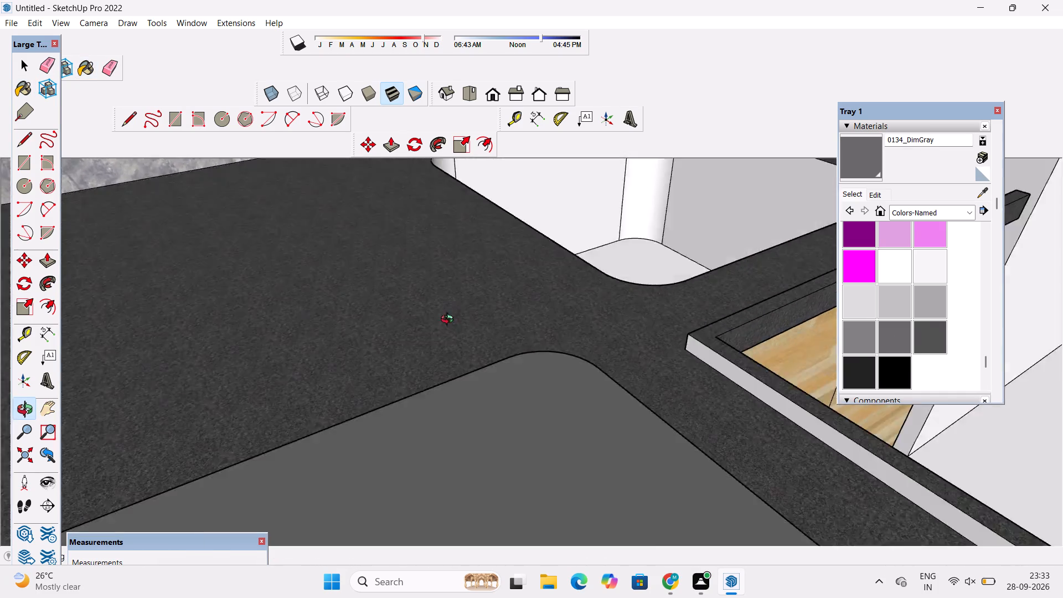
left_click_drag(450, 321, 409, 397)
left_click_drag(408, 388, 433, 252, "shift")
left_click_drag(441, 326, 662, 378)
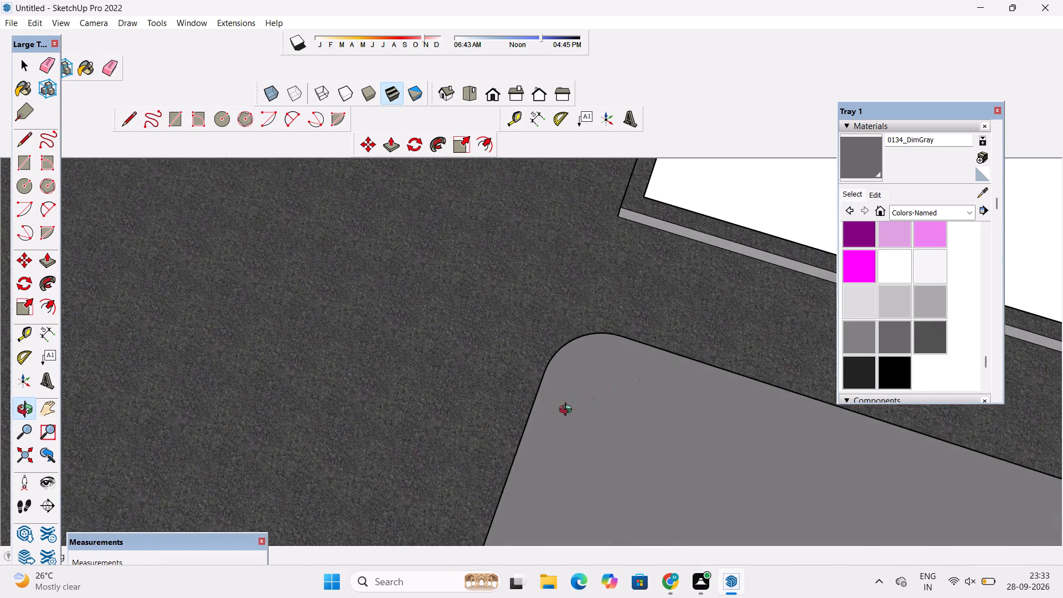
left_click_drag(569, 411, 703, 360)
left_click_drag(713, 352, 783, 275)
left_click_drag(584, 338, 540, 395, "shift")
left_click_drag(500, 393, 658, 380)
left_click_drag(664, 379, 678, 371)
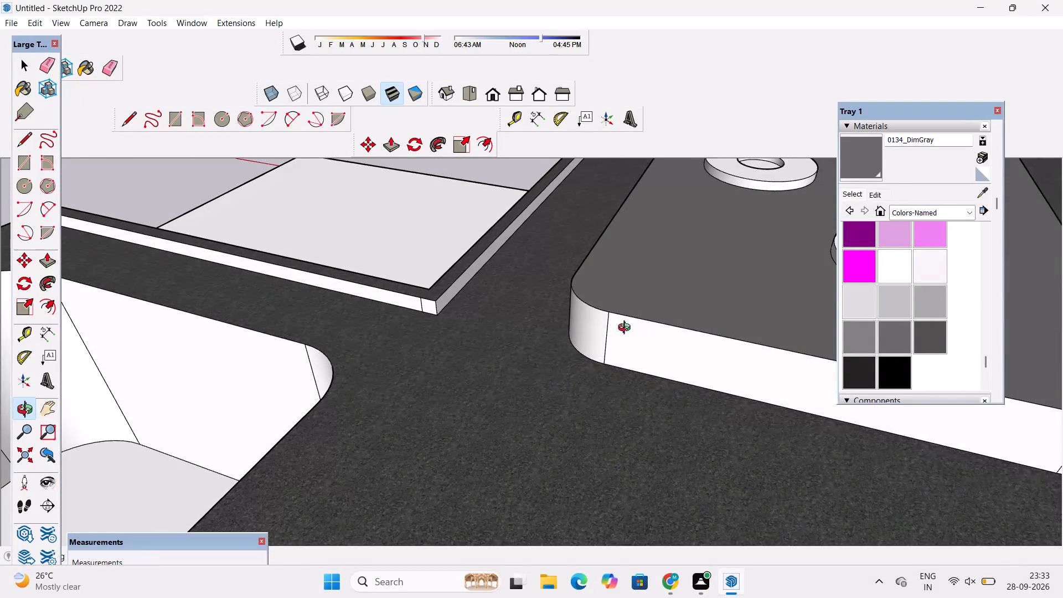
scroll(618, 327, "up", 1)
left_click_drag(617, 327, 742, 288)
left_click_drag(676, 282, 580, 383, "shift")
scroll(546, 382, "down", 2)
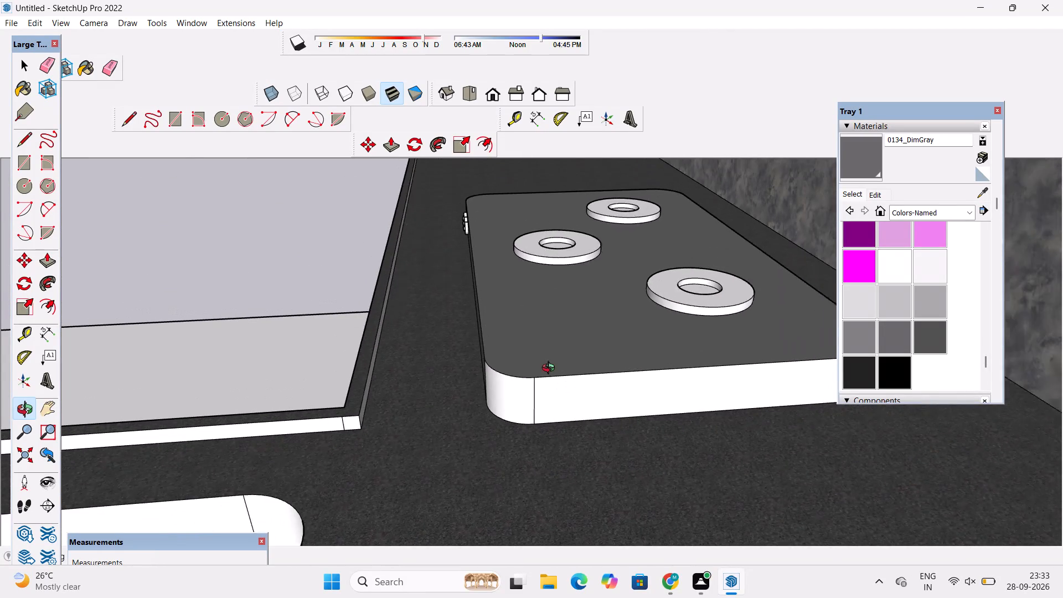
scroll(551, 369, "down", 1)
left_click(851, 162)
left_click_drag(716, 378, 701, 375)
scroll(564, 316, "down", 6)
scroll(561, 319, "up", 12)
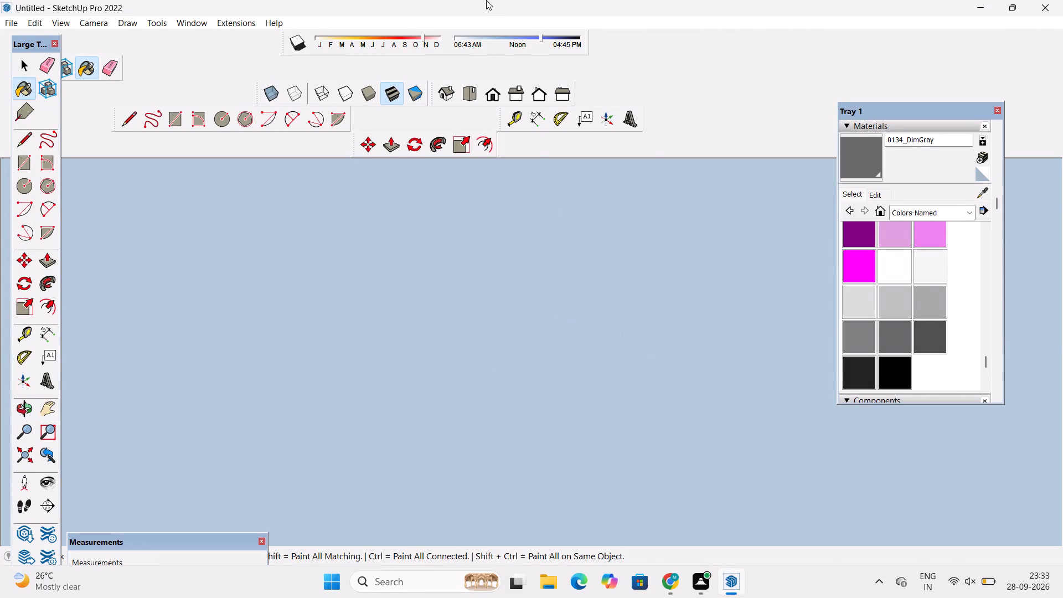
Paint the cooktop's rounded rear corner at the sink-side end with 0134_DimGray.
left_click(491, 100)
scroll(508, 223, "down", 6)
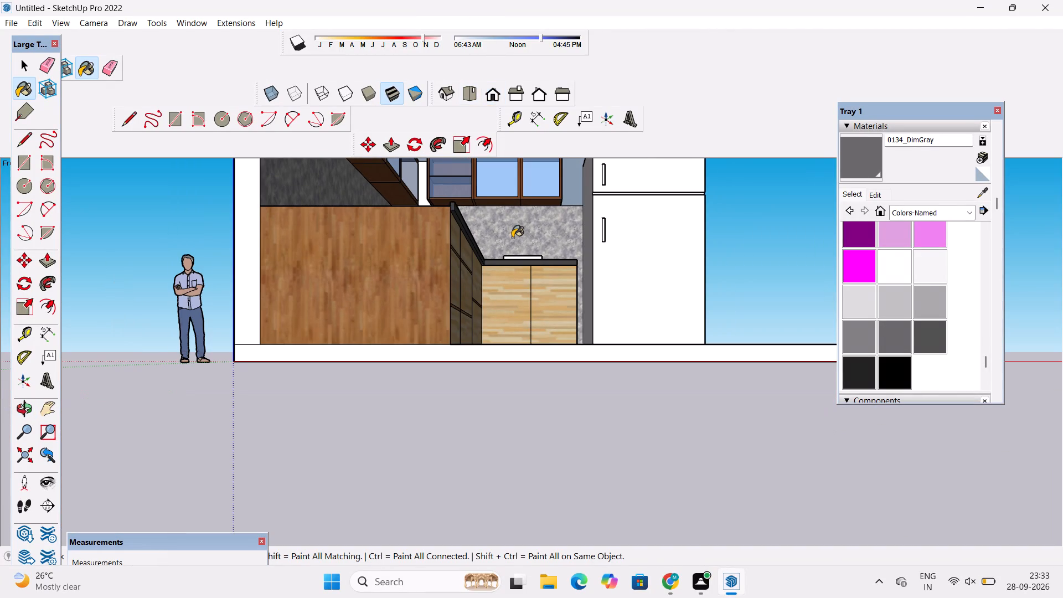
key("o")
left_click_drag(505, 240, 508, 318, "shift")
left_click_drag(488, 315, 456, 384)
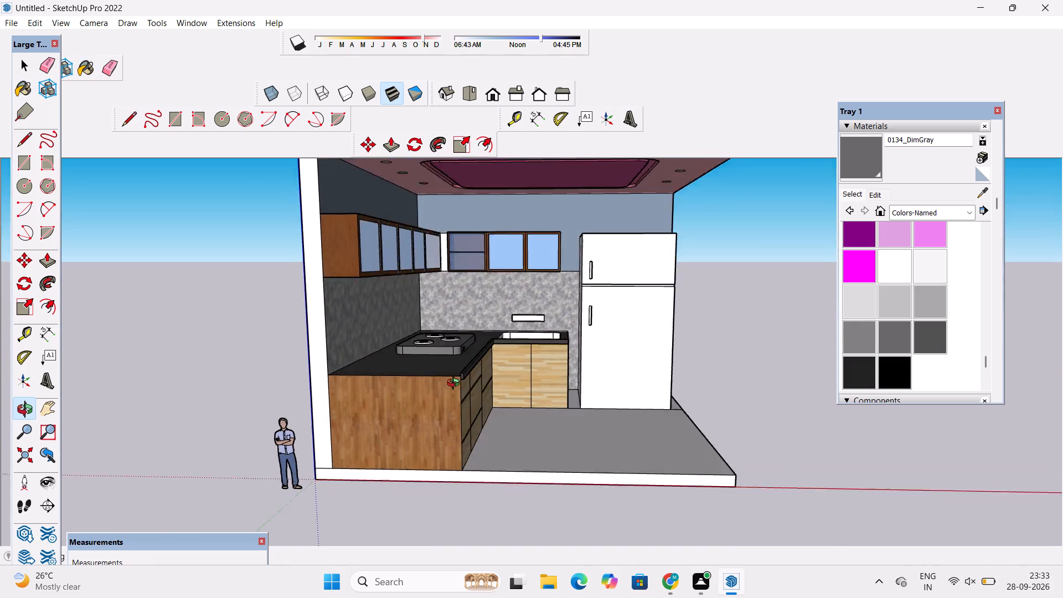
left_click_drag(456, 384, 441, 397)
scroll(474, 303, "up", 11)
left_click_drag(501, 332, 435, 358)
left_click_drag(435, 365, 462, 313, "shift")
left_click_drag(525, 330, 428, 353)
left_click_drag(405, 356, 390, 358)
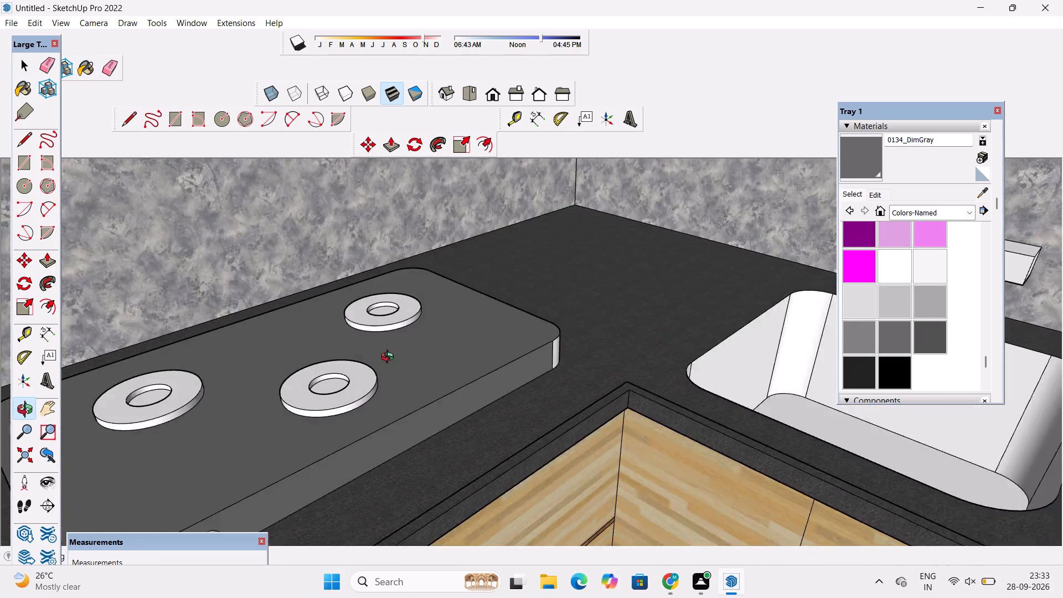
left_click_drag(390, 358, 388, 358)
left_click_drag(569, 368, 523, 354)
left_click_drag(518, 352, 513, 349)
scroll(558, 340, "up", 5)
left_click_drag(622, 341, 463, 364)
scroll(589, 278, "up", 5)
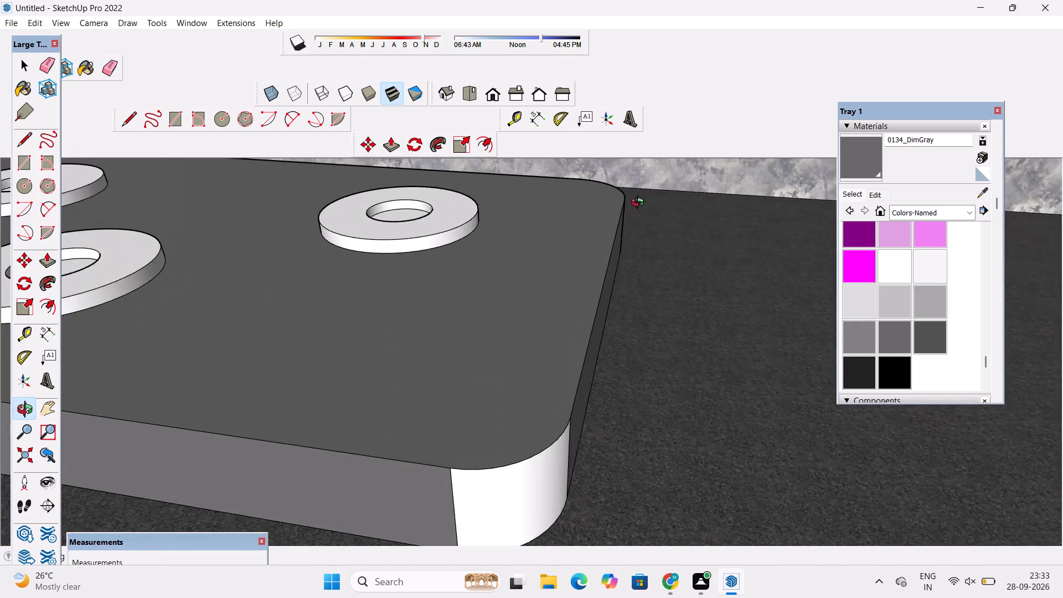
left_click_drag(640, 204, 562, 298)
scroll(675, 209, "up", 5)
left_click_drag(718, 190, 613, 288, "shift")
left_click_drag(627, 302, 574, 291)
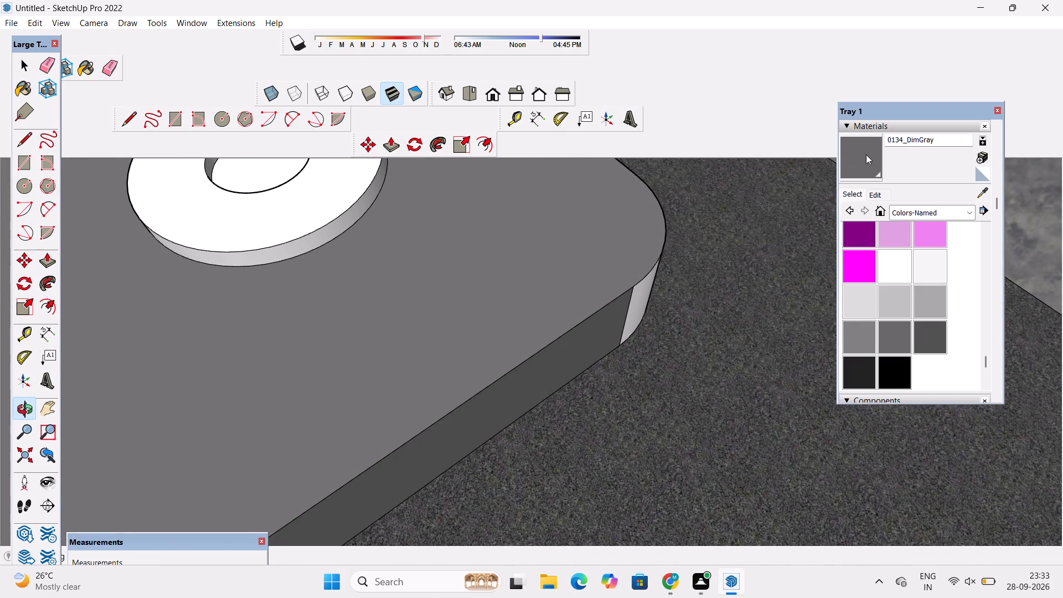
left_click(866, 154)
left_click(639, 296)
Paint the cooktop's rounded front corner at the sink-side end with 0134_DimGray.
key("o")
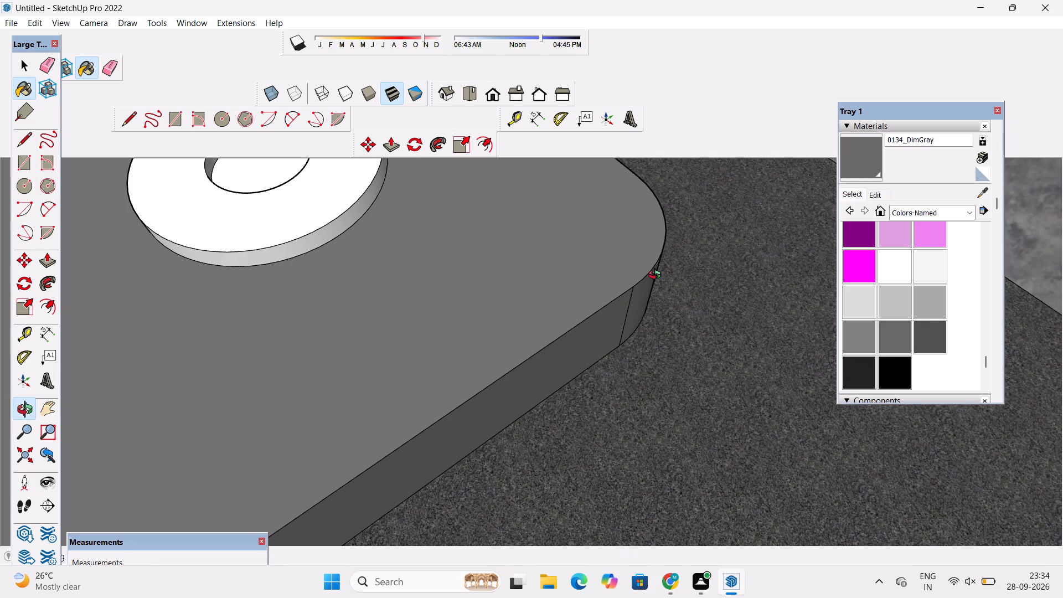
scroll(657, 272, "down", 17)
scroll(595, 272, "up", 10)
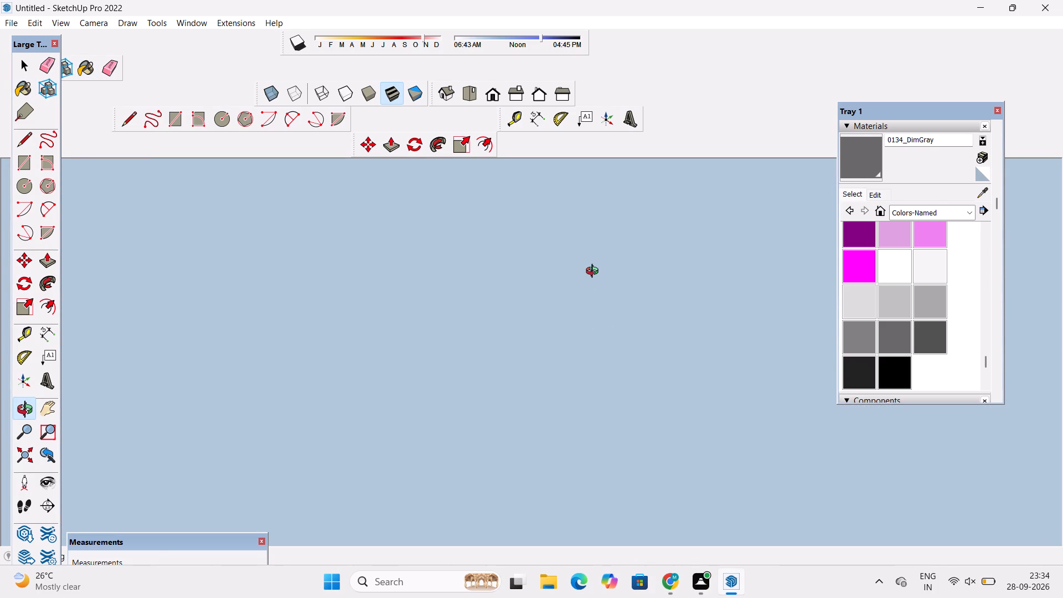
scroll(595, 272, "up", 20)
scroll(595, 272, "up", 6)
left_click_drag(496, 424, 505, 398)
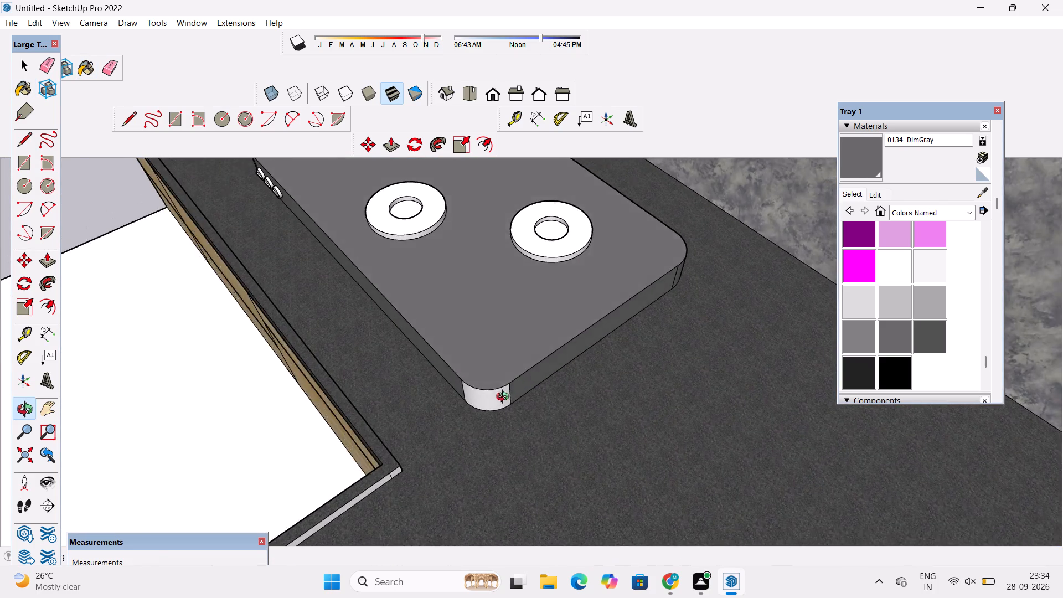
left_click_drag(505, 398, 603, 298)
left_click_drag(610, 290, 624, 277)
left_click(862, 156)
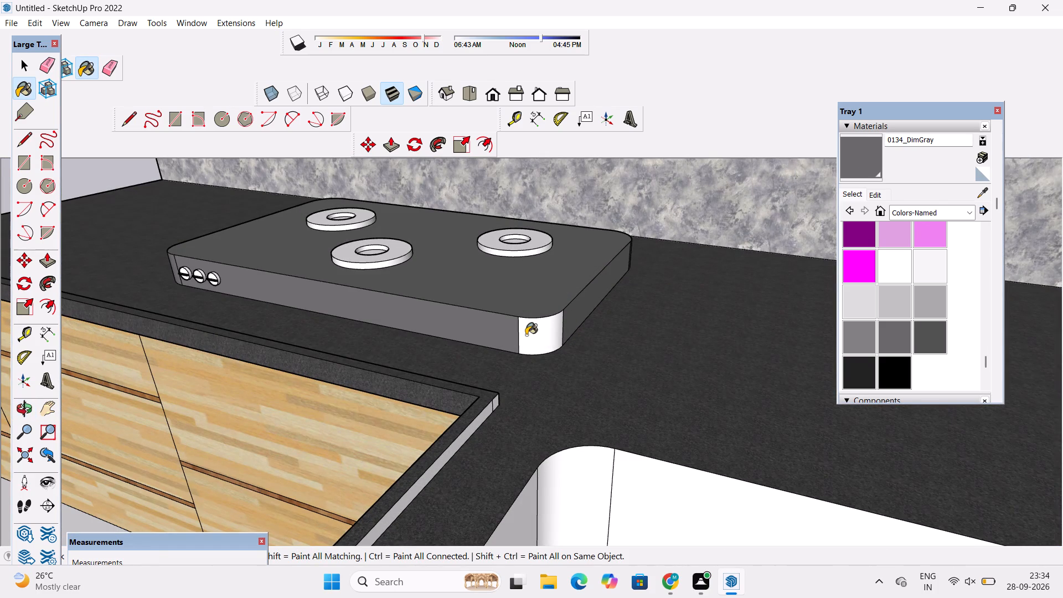
left_click(526, 335)
Paint the middle burner ring on the cooktop's knob side with 0134_DimGray: outer side, top, centre disc and inner wall.
key("o")
left_click_drag(434, 322, 467, 330)
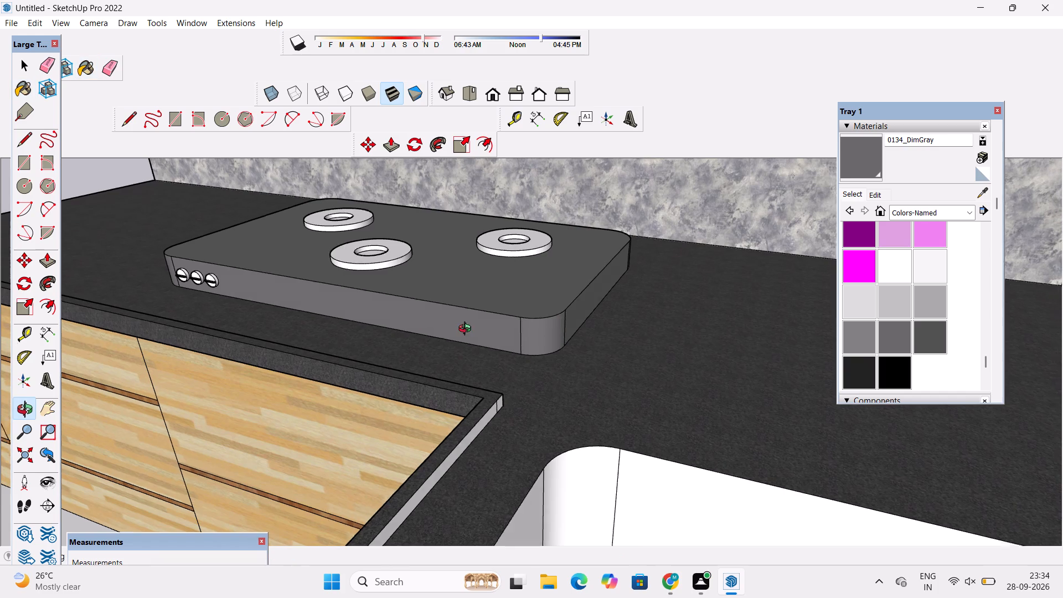
left_click_drag(467, 330, 639, 348)
left_click(639, 348)
scroll(591, 333, "down", 5)
left_click_drag(587, 321, 580, 386)
scroll(433, 363, "up", 4)
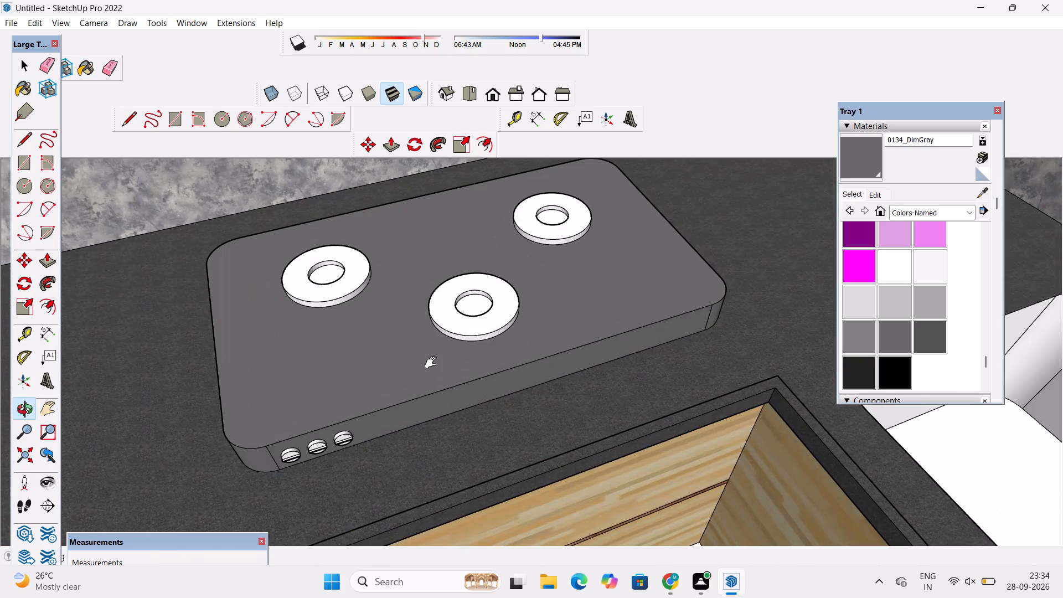
left_click_drag(433, 363, 530, 390, "shift")
scroll(557, 349, "up", 3)
left_click_drag(558, 350, 563, 368)
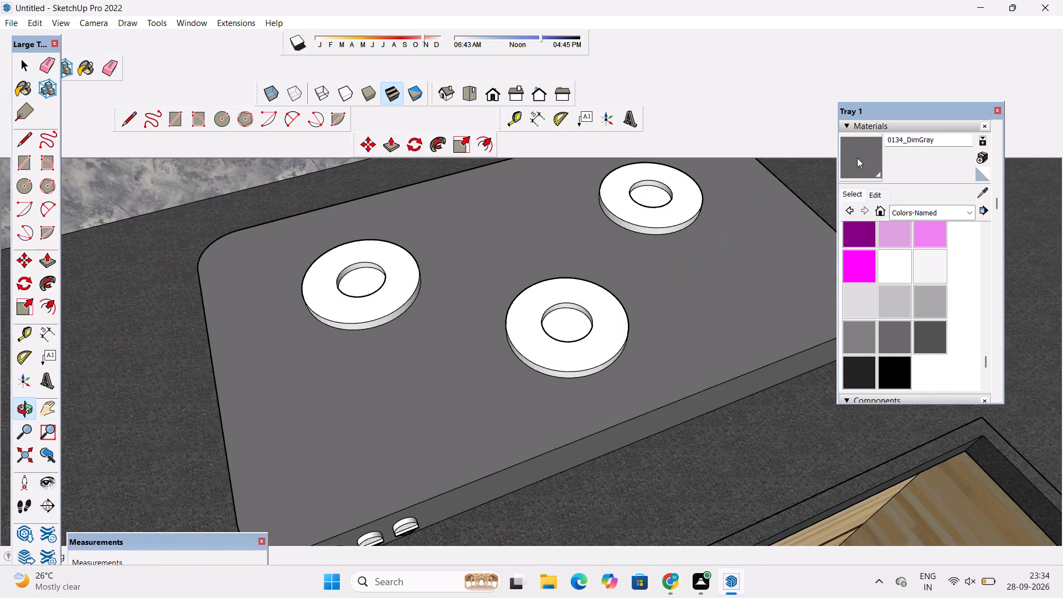
left_click(857, 158)
scroll(569, 382, "up", 9)
left_click(574, 360)
left_click(586, 326)
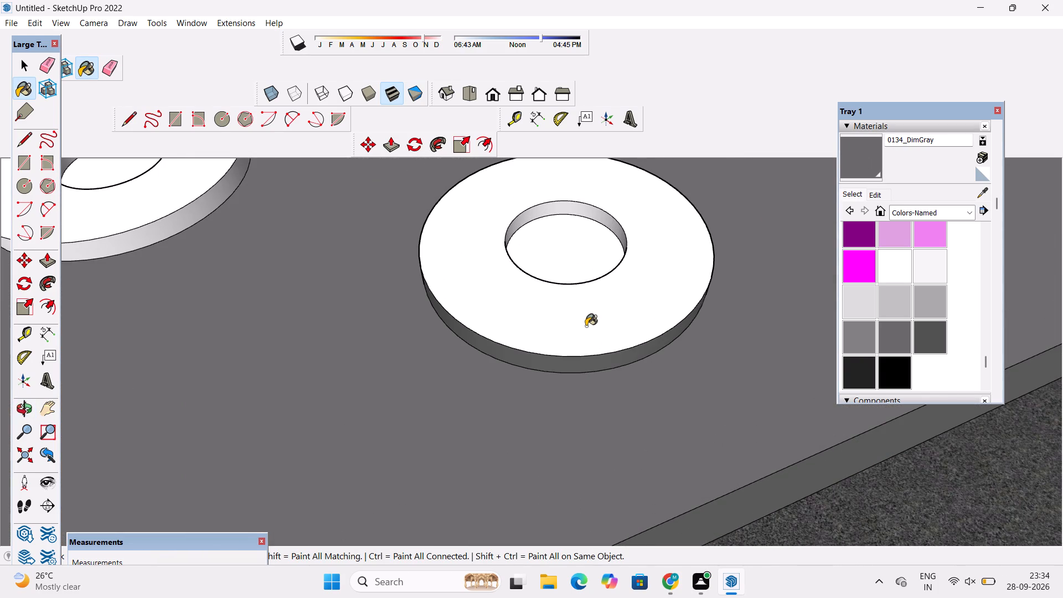
left_click(587, 268)
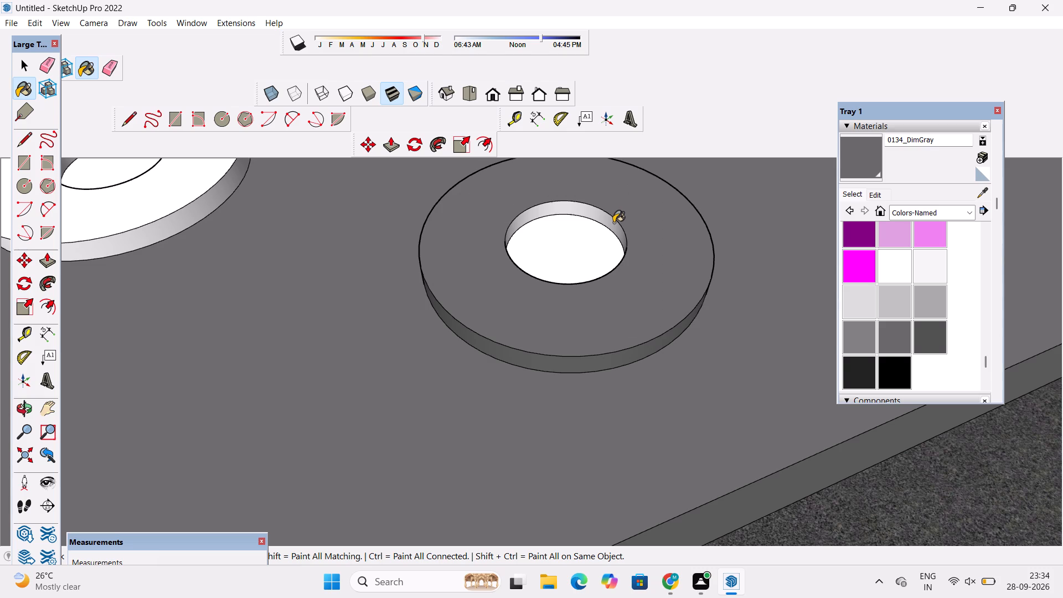
left_click(613, 223)
Paint the burner ring at the cooktop's open-side end with 0134_DimGray, including its inner wall and centre disc.
scroll(611, 223, "down", 12)
scroll(426, 188, "up", 12)
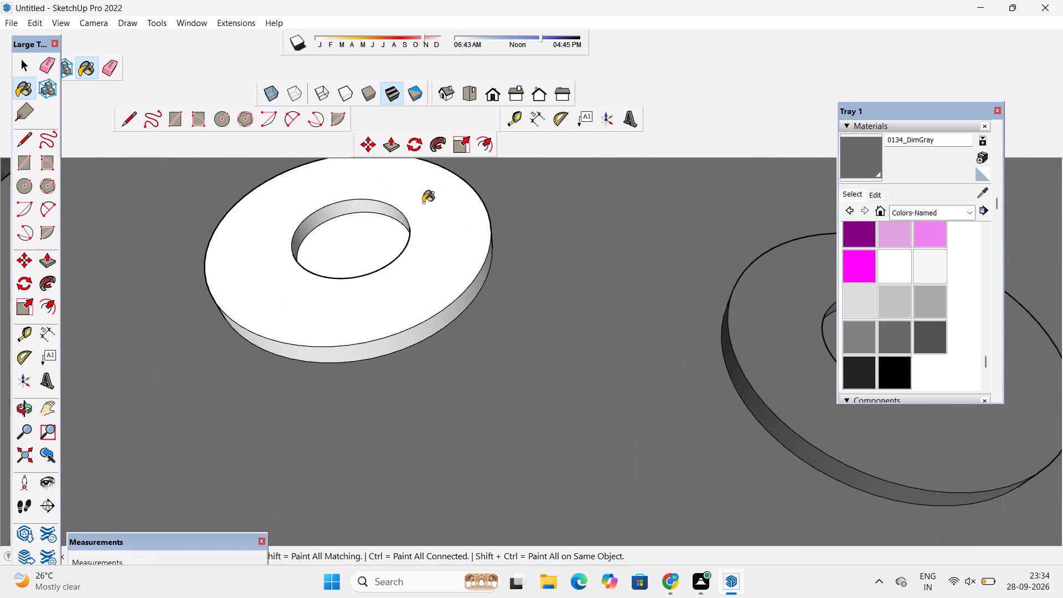
left_click_drag(452, 257, 469, 290)
left_click(477, 314)
scroll(381, 216, "up", 4)
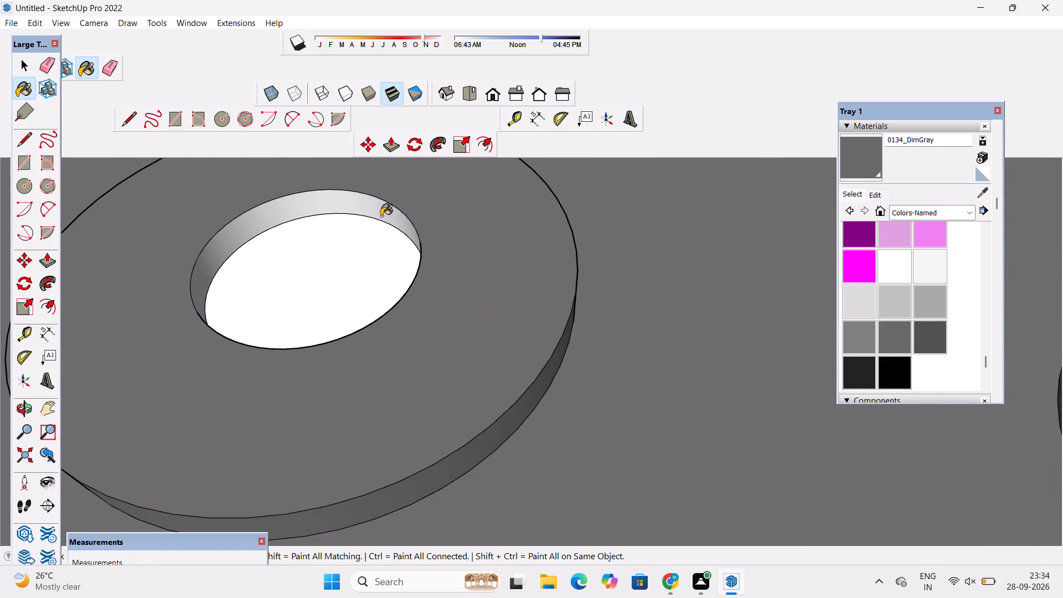
left_click(383, 213)
left_click_drag(337, 257, 323, 272)
Paint the burner ring at the cooktop's sink-side end with 0134_DimGray, including its inner wall and centre disc.
scroll(207, 301, "down", 20)
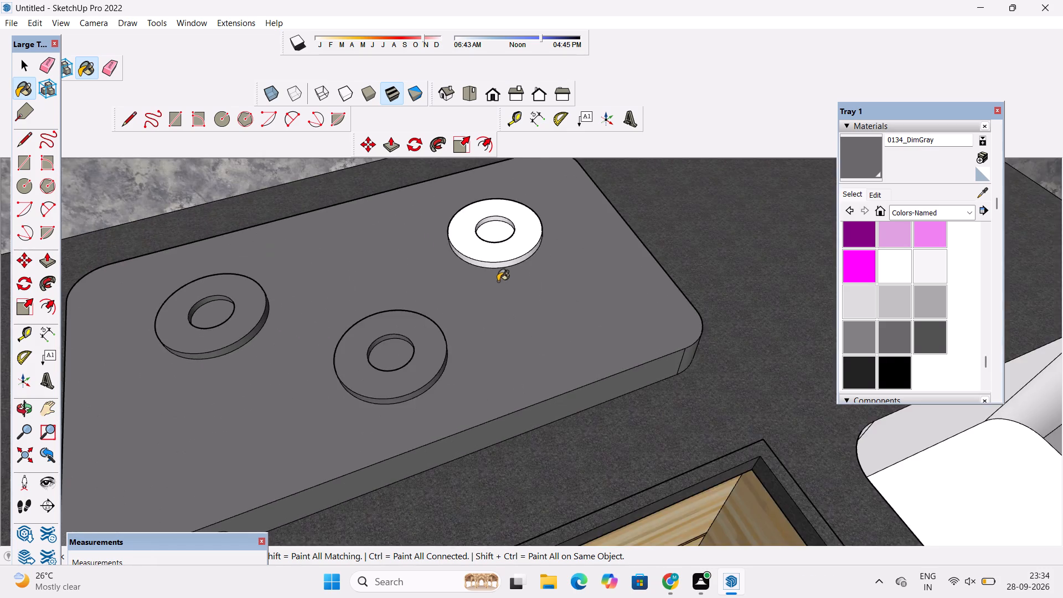
scroll(499, 280, "up", 11)
left_click(514, 238)
left_click(515, 223)
scroll(484, 353, "down", 10)
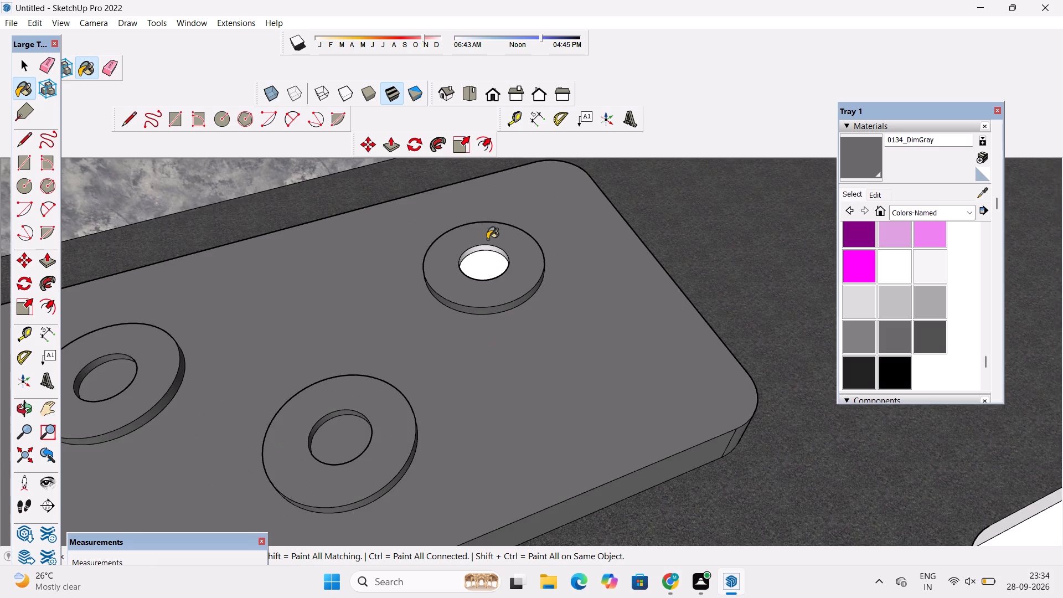
scroll(487, 239, "up", 15)
left_click(484, 251)
left_click(489, 290)
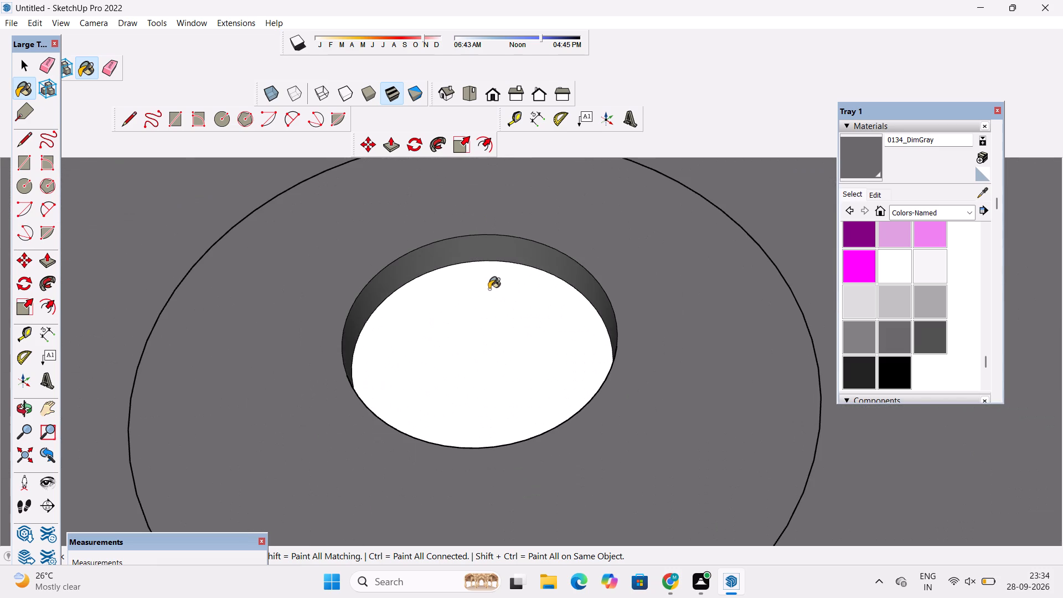
Examine the painted cooktop, its knobs, the countertop and the whole kitchen from several angles.
key("o")
scroll(478, 272, "down", 19)
left_click_drag(488, 329, 492, 289)
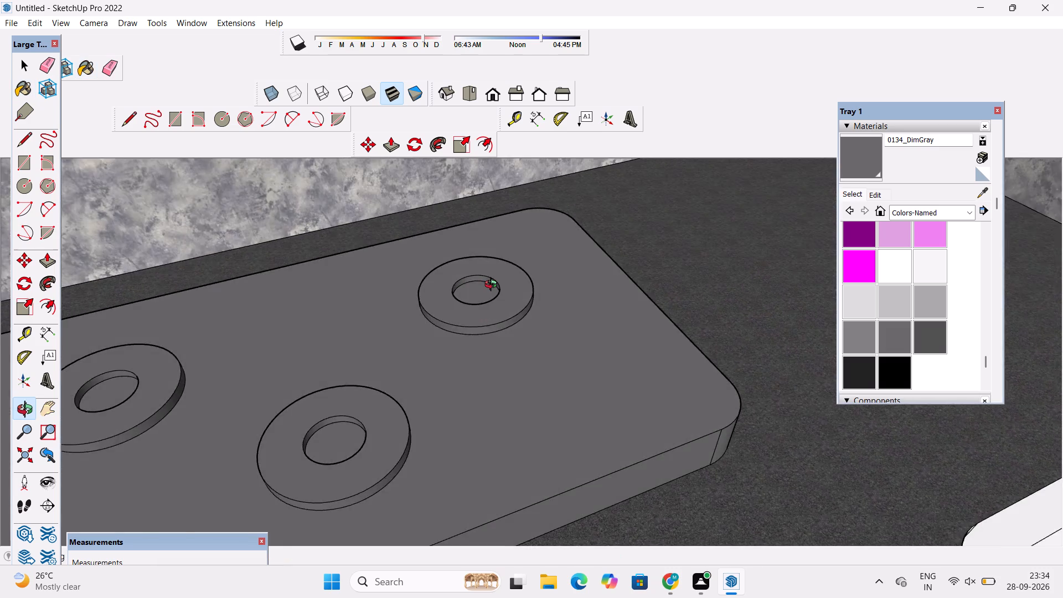
scroll(493, 286, "down", 4)
scroll(493, 286, "up", 1)
scroll(493, 286, "down", 2)
left_click_drag(493, 335, 528, 275, "shift")
scroll(530, 273, "down", 6)
left_click_drag(498, 320, 524, 248)
left_click_drag(456, 301, 567, 276)
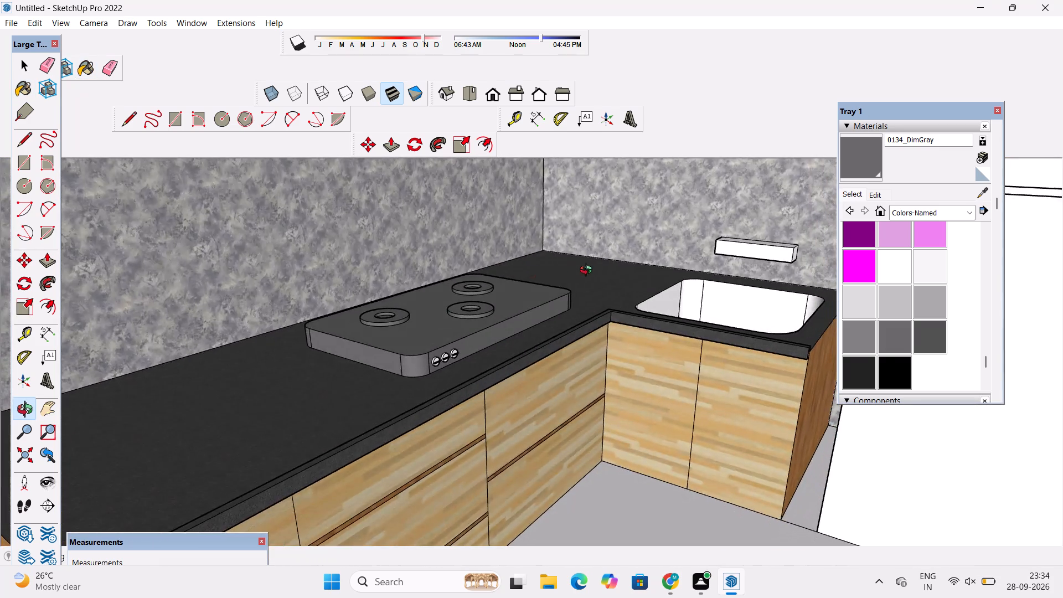
scroll(589, 271, "down", 5)
left_click_drag(455, 315, 361, 356)
scroll(344, 356, "up", 2)
left_click_drag(378, 336, 472, 293, "shift")
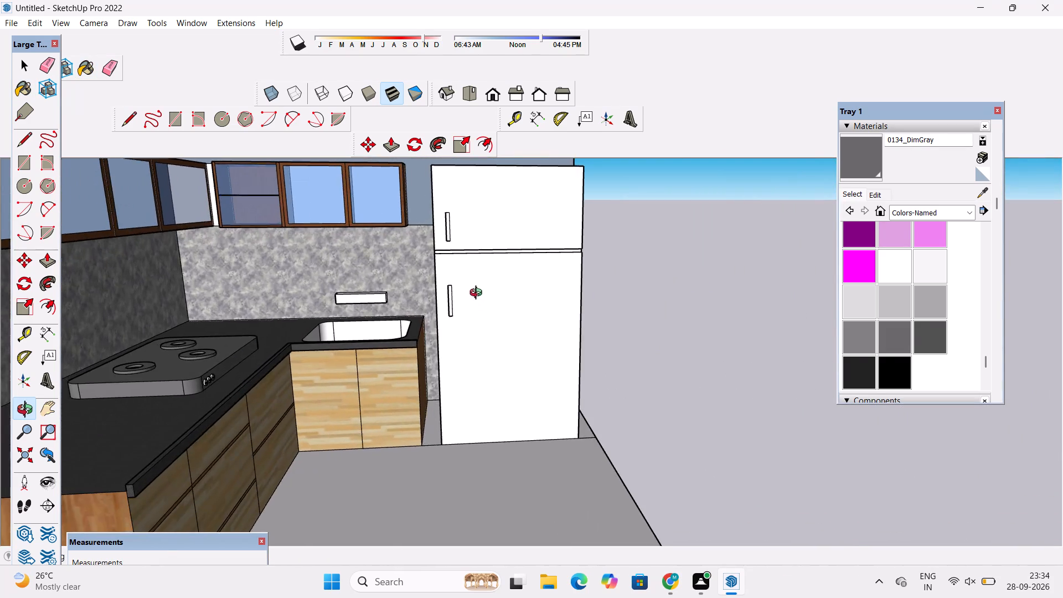
scroll(478, 298, "down", 5)
left_click_drag(469, 318, 326, 364)
scroll(307, 332, "up", 9)
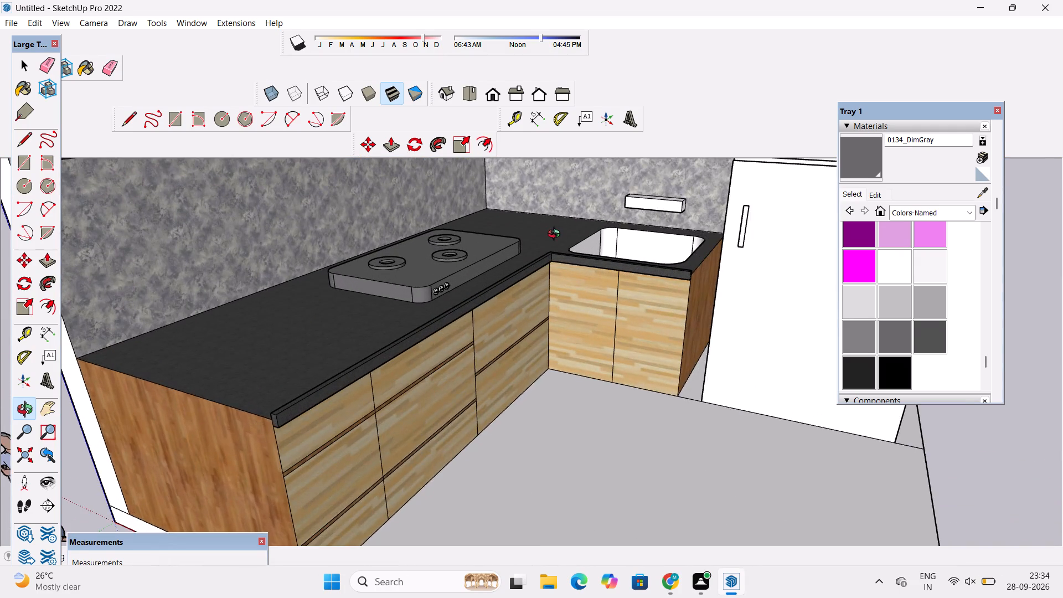
scroll(546, 243, "up", 4)
scroll(381, 287, "up", 11)
left_click_drag(415, 413, 221, 437)
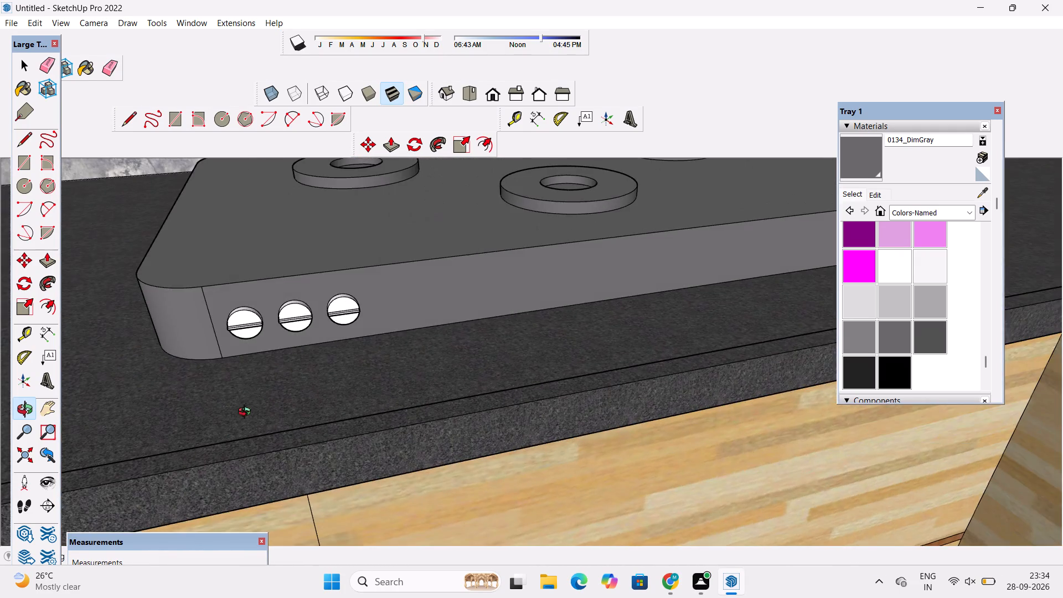
left_click_drag(270, 382, 406, 433, "shift")
scroll(416, 411, "down", 6)
left_click_drag(394, 409, 803, 362)
left_click_drag(803, 362, 589, 387, "shift")
scroll(410, 401, "down", 6)
left_click_drag(607, 394, 485, 405)
left_click_drag(484, 405, 341, 338, "shift")
scroll(340, 338, "down", 7)
left_click_drag(355, 334, 461, 411, "shift")
left_click_drag(417, 400, 410, 494)
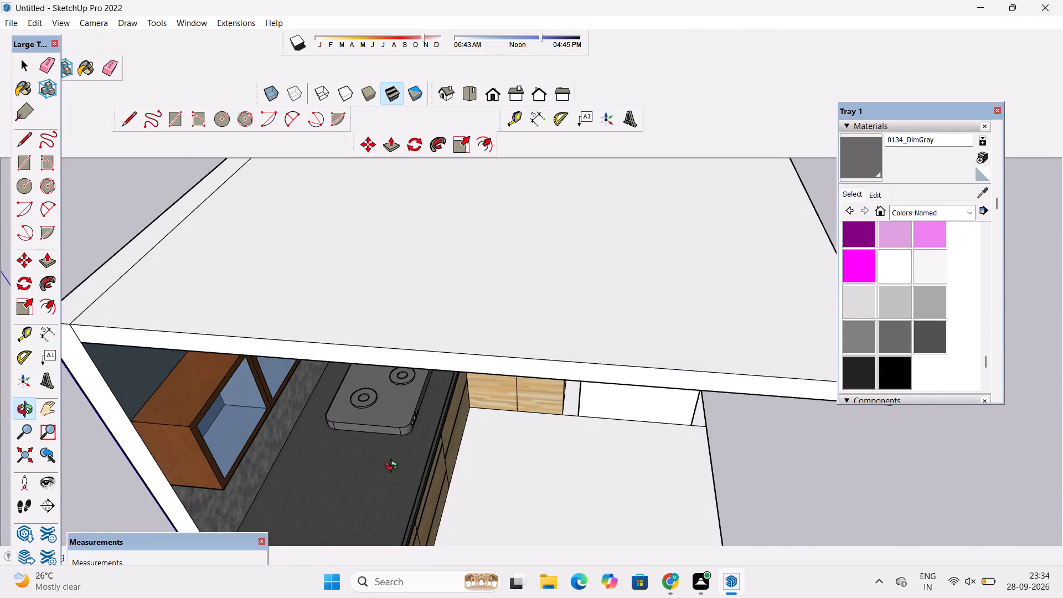
left_click_drag(416, 458, 400, 350)
scroll(395, 432, "down", 6)
left_click_drag(413, 445, 400, 342, "shift")
scroll(393, 347, "up", 4)
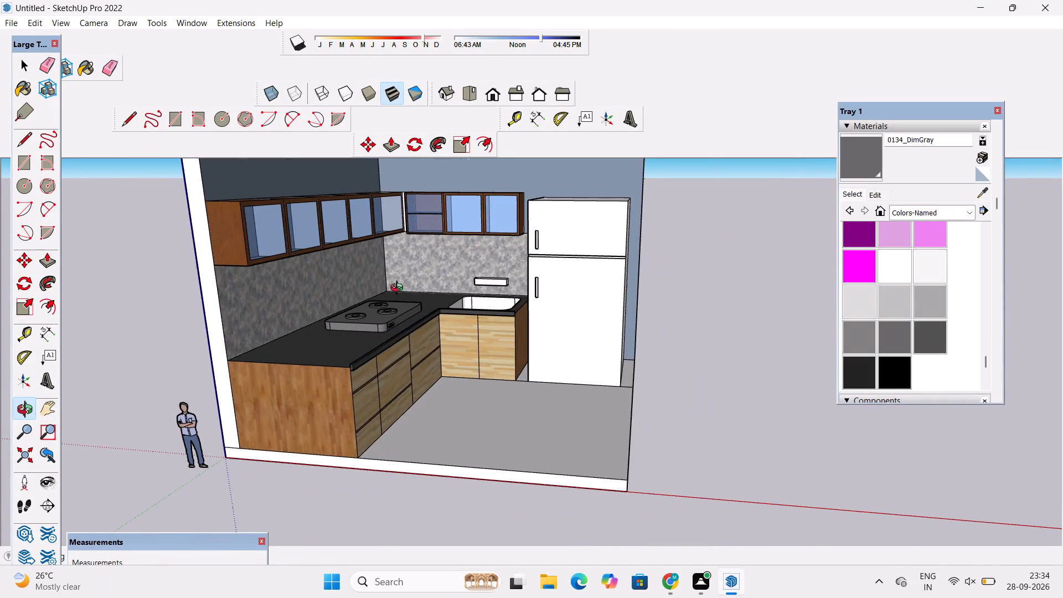
scroll(399, 289, "up", 5)
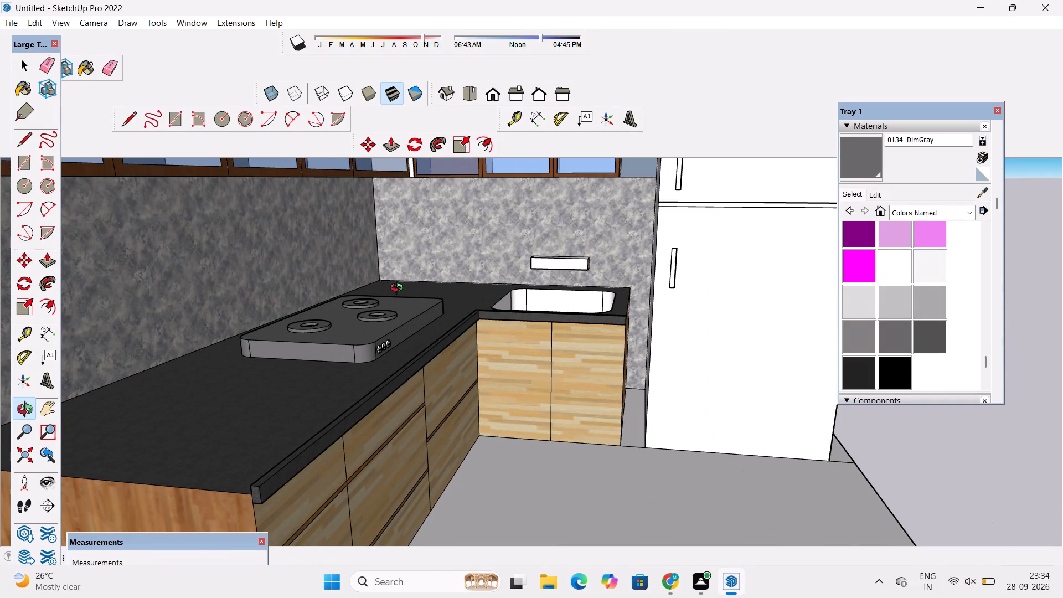
Erase the middle burner ring on the cooktop's knob side, including its outer and inner edges.
scroll(326, 341, "down", 4)
left_click_drag(543, 229, 451, 331)
left_click_drag(390, 327, 419, 285, "shift")
scroll(409, 257, "up", 5)
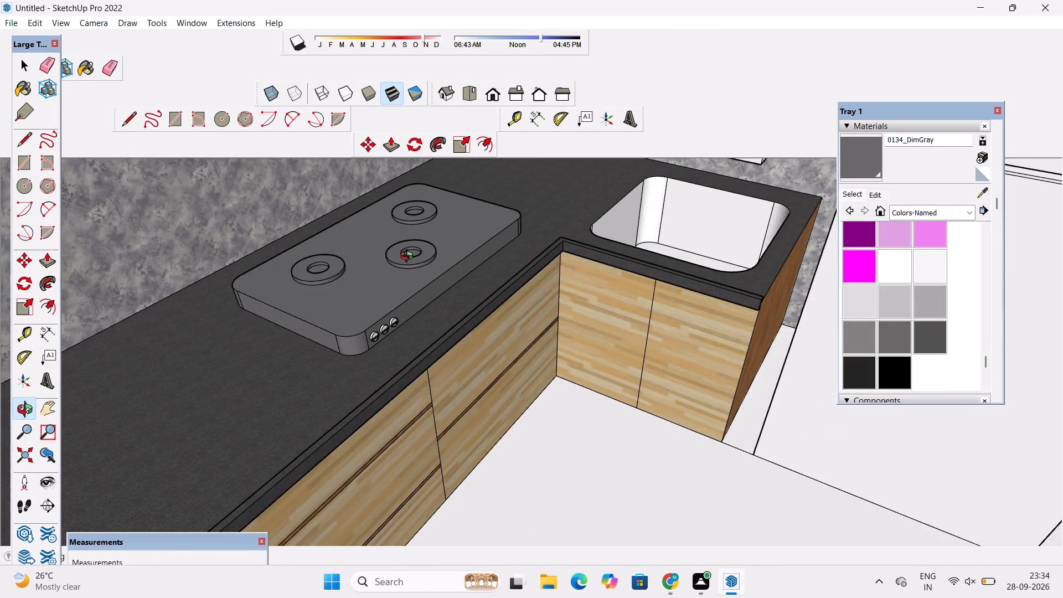
scroll(409, 257, "up", 6)
left_click_drag(433, 260, 436, 285)
scroll(436, 285, "up", 5)
left_click_drag(444, 268, 435, 281, "shift")
scroll(434, 281, "up", 4)
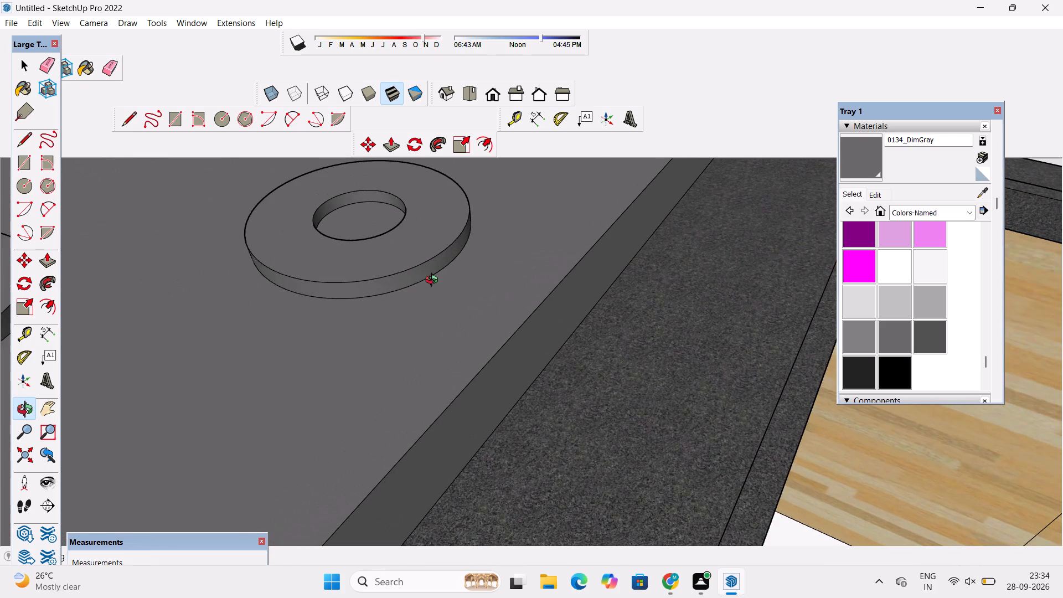
key("e")
scroll(422, 254, "up", 1)
left_click(429, 261)
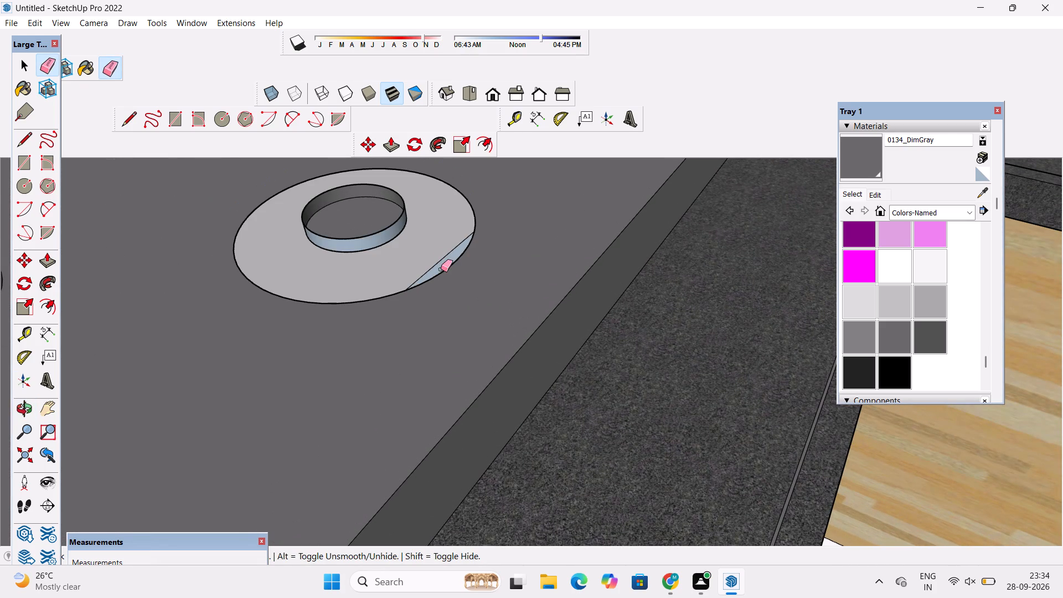
scroll(373, 275, "down", 6)
scroll(389, 252, "up", 3)
left_click_drag(405, 226, 400, 250)
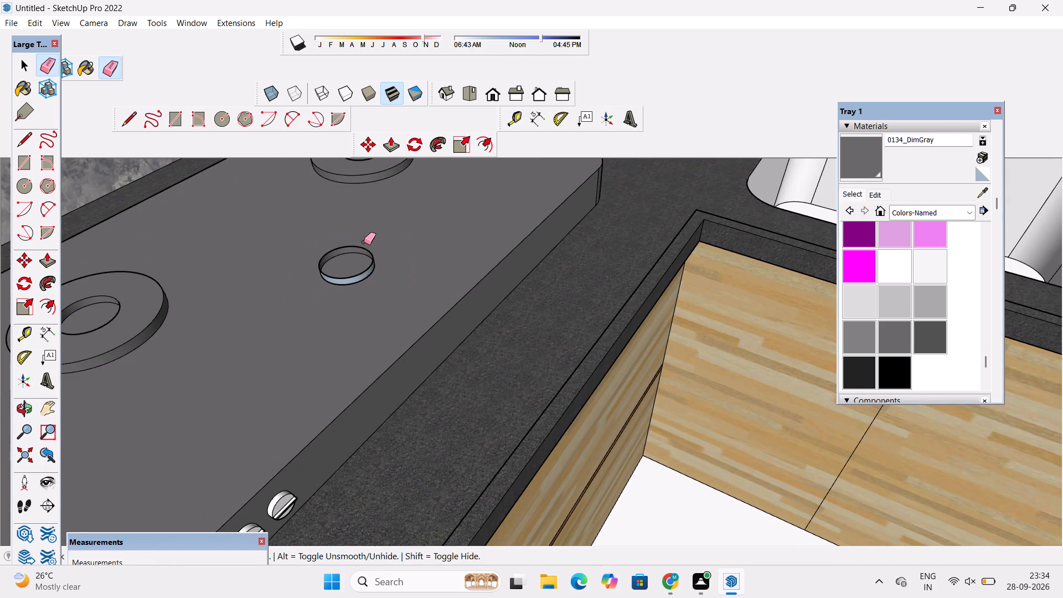
left_click_drag(369, 234, 364, 278)
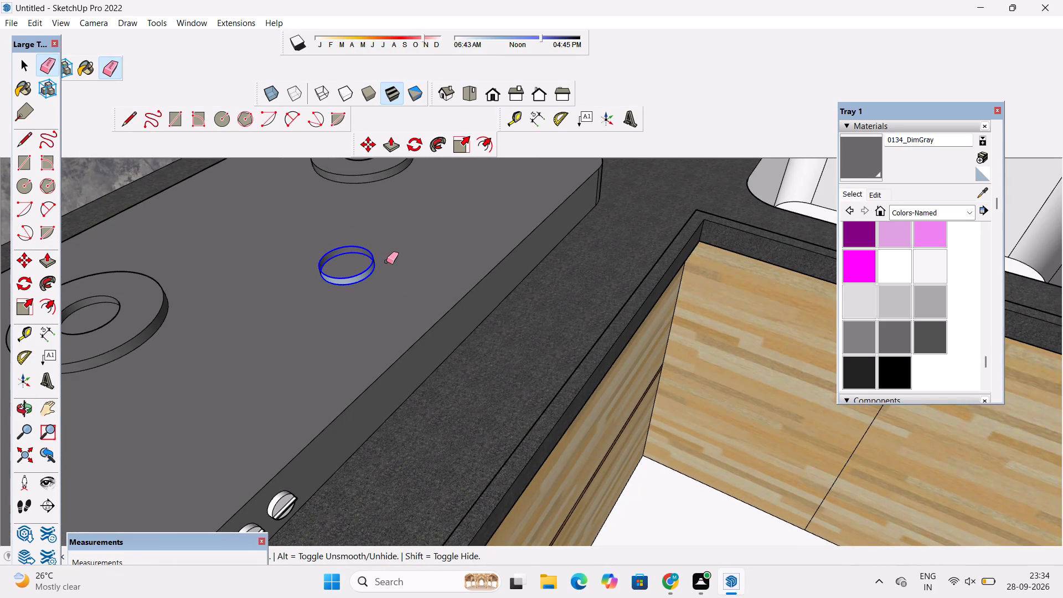
Examine the cooktop, its two burner rings and the whole kitchen from several angles and from the standard top and front views.
scroll(386, 261, "down", 9)
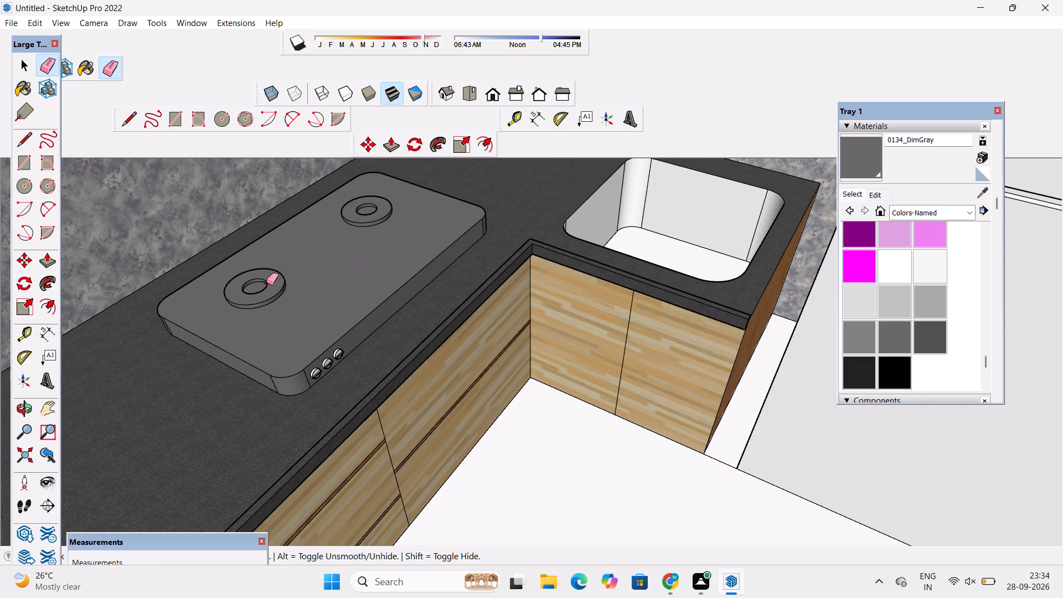
scroll(266, 283, "down", 5)
key("space")
left_click_drag(497, 100, 494, 120)
scroll(432, 260, "down", 3)
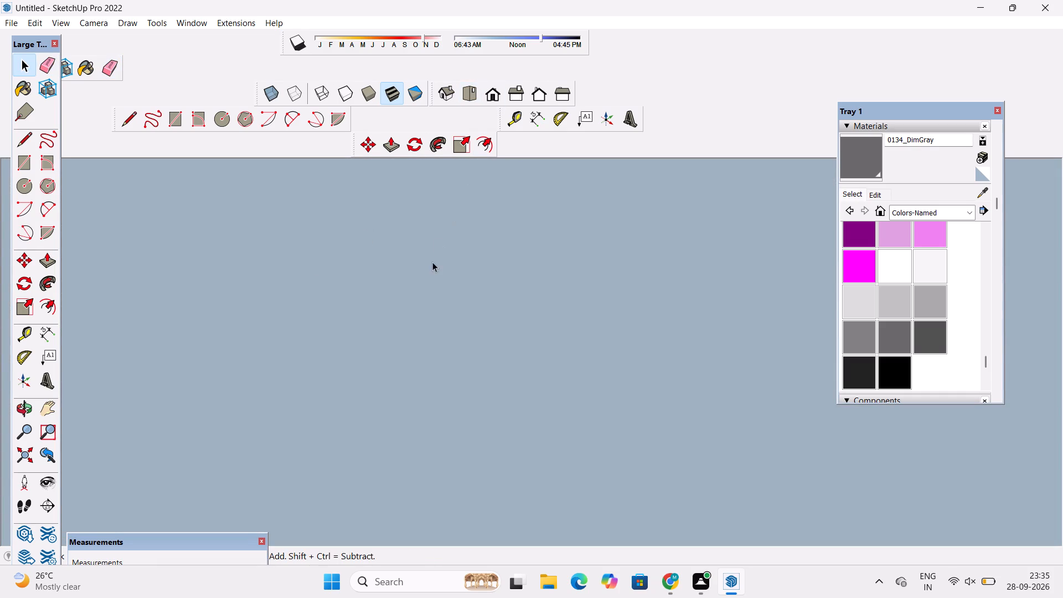
scroll(432, 262, "down", 9)
left_click(465, 92)
scroll(374, 251, "down", 11)
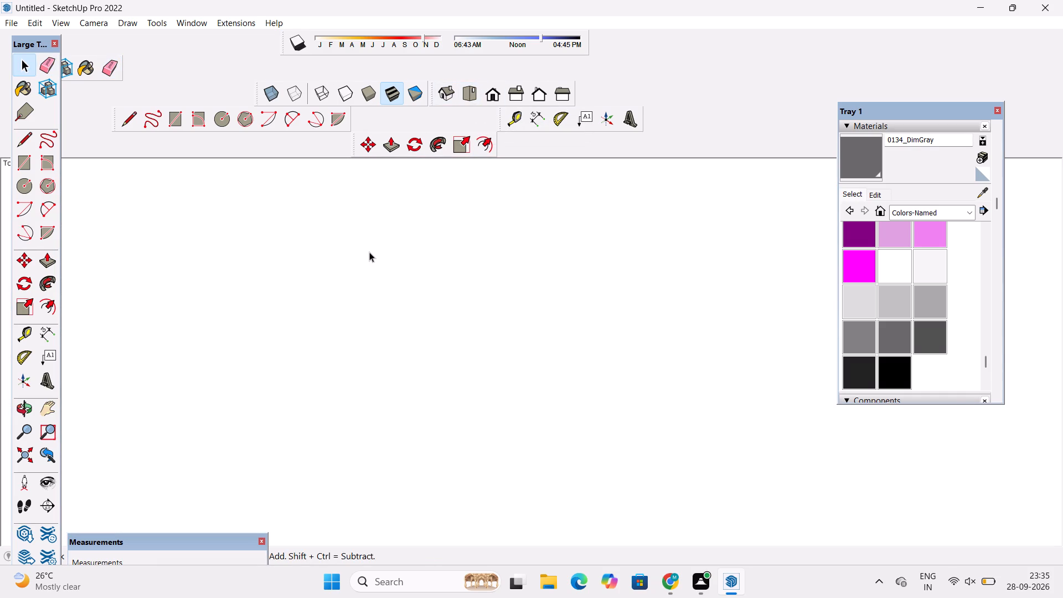
left_click_drag(24, 407, 128, 362)
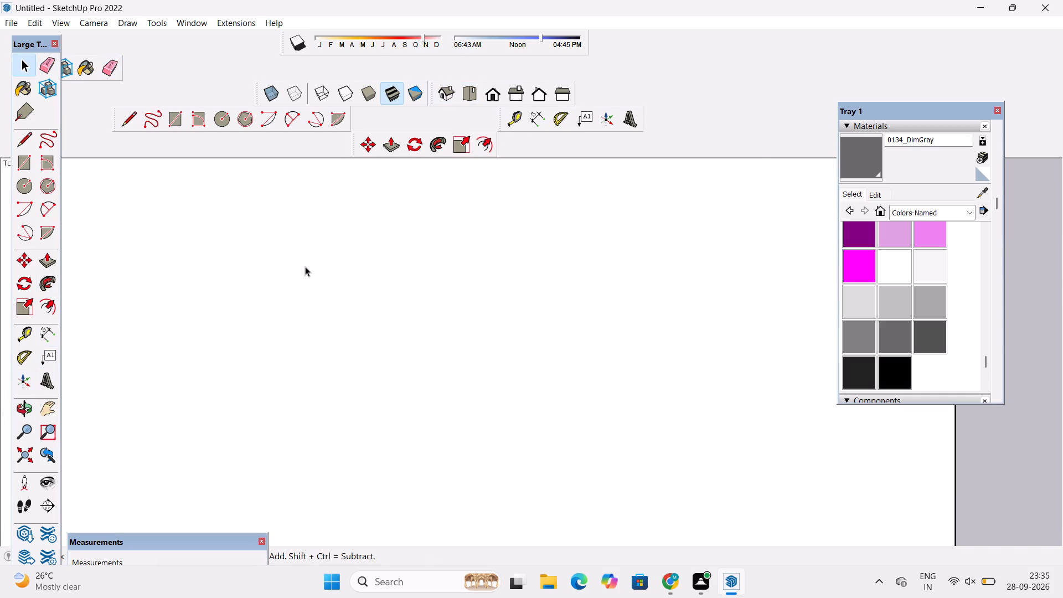
scroll(307, 262, "down", 14)
scroll(390, 266, "down", 6)
left_click(23, 404)
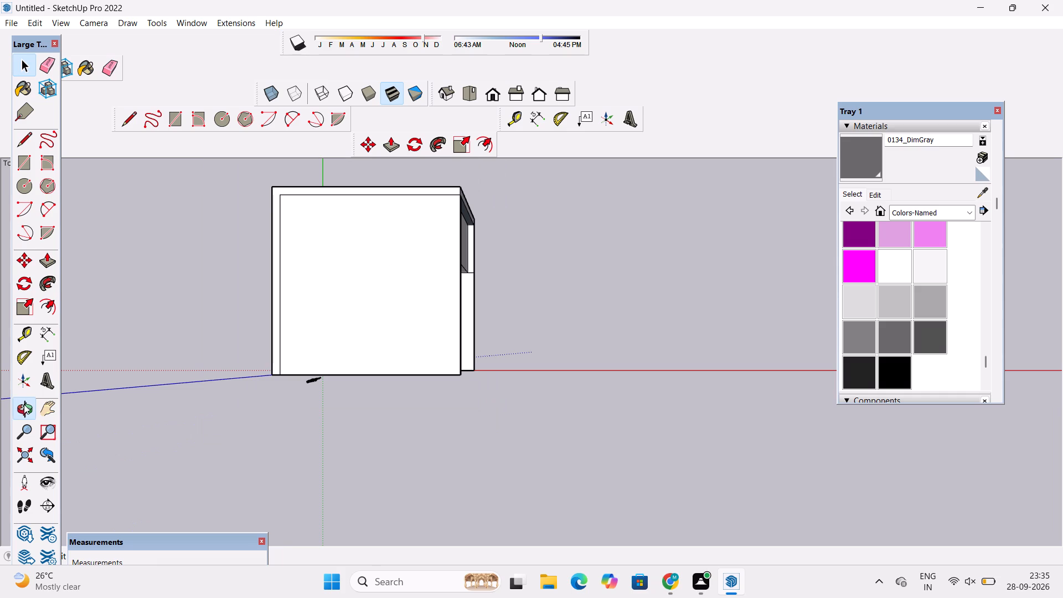
left_click_drag(673, 361, 418, 253)
scroll(448, 293, "up", 5)
left_click_drag(462, 325, 477, 219)
scroll(473, 218, "up", 4)
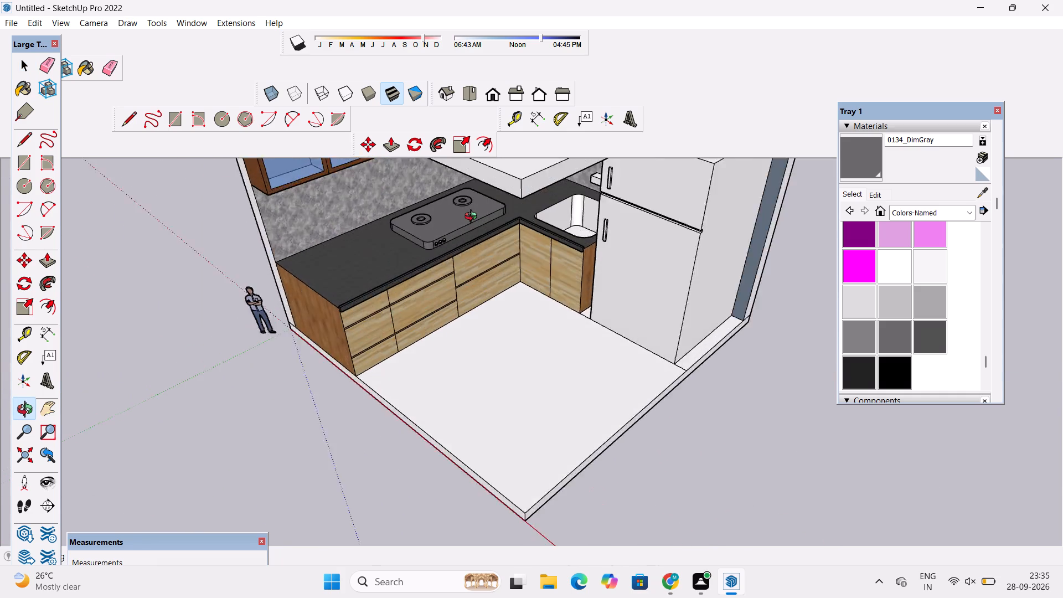
scroll(473, 218, "up", 9)
left_click_drag(451, 242, 489, 300, "shift")
left_click_drag(489, 301, 435, 254, "shift")
scroll(425, 276, "up", 5)
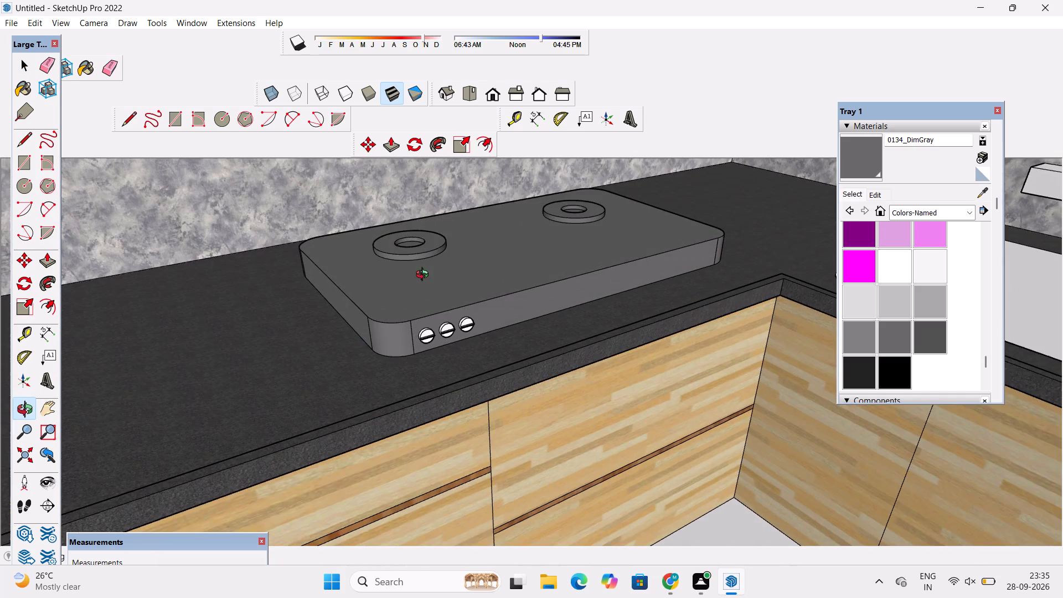
left_click_drag(452, 303, 407, 265, "shift")
scroll(387, 265, "up", 4)
left_click_drag(442, 253, 384, 329)
scroll(389, 317, "down", 5)
left_click_drag(390, 315, 496, 303)
left_click_drag(496, 303, 479, 332, "shift")
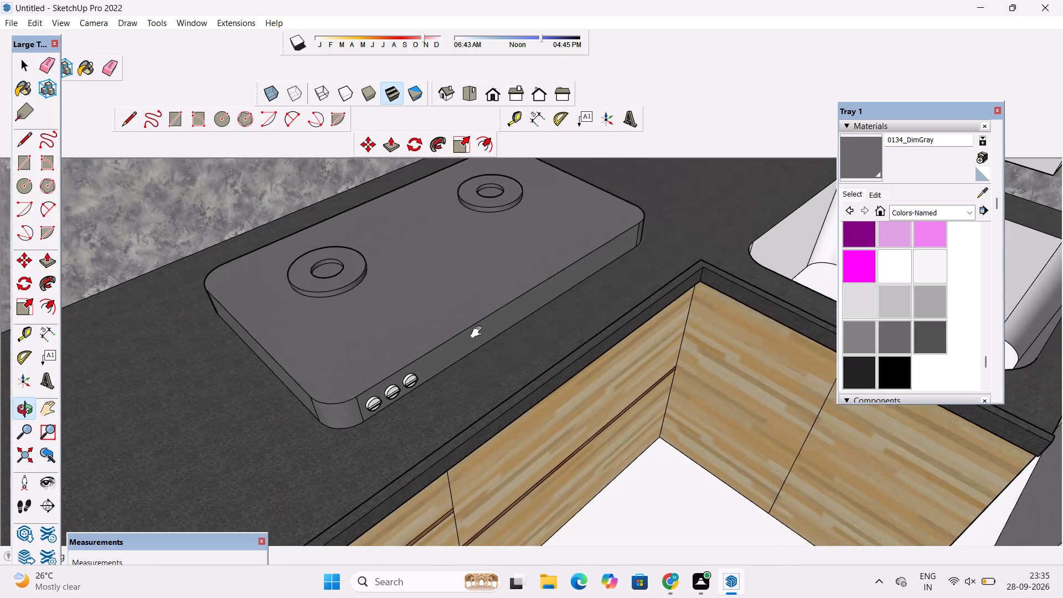
left_click_drag(479, 332, 477, 331, "shift")
left_click_drag(385, 283, 393, 308)
scroll(405, 331, "down", 9)
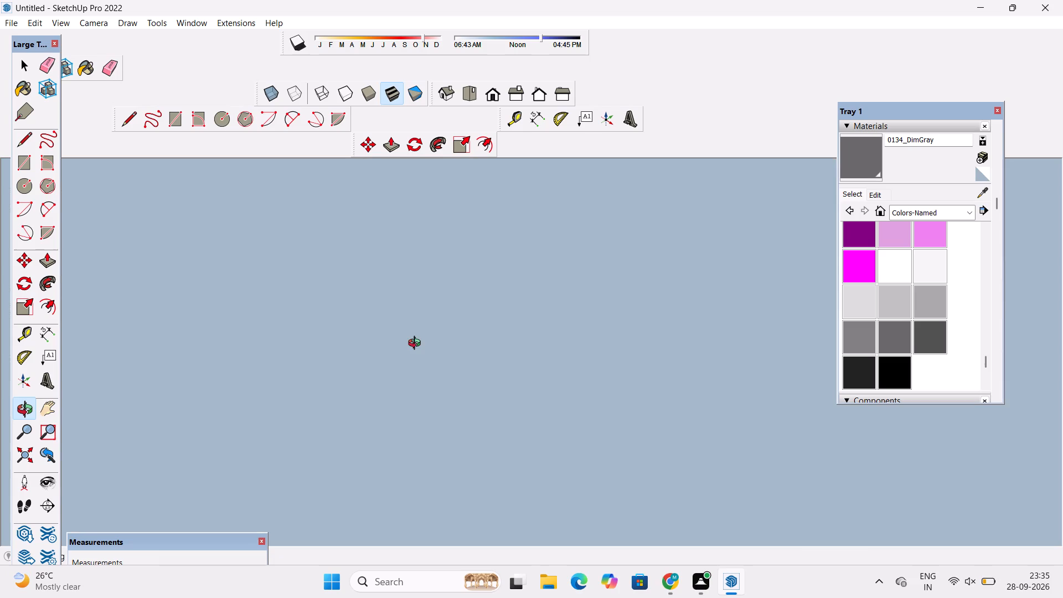
scroll(417, 344, "down", 2)
left_click_drag(442, 396, 437, 293, "shift")
scroll(437, 290, "down", 6)
left_click_drag(452, 376, 452, 260)
scroll(453, 256, "down", 20)
scroll(453, 256, "down", 7)
scroll(458, 269, "up", 1)
scroll(458, 269, "down", 4)
scroll(458, 269, "up", 1)
scroll(458, 267, "down", 20)
scroll(458, 267, "down", 20)
left_click(486, 90)
left_click_drag(495, 312, 485, 351)
left_click_drag(450, 358, 449, 298, "shift")
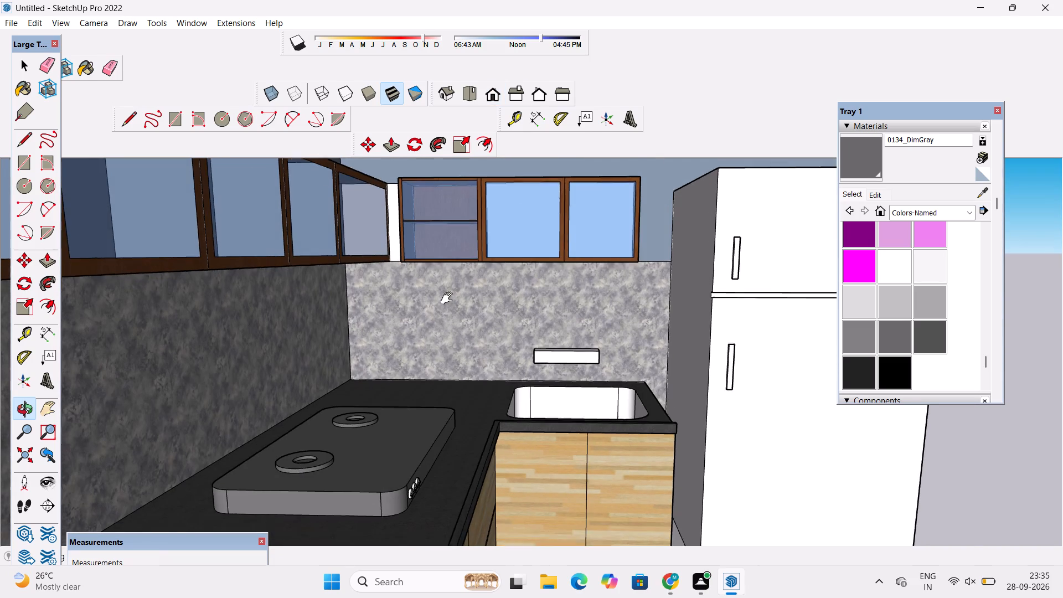
left_click_drag(449, 298, 449, 281, "shift")
left_click_drag(517, 385, 387, 410)
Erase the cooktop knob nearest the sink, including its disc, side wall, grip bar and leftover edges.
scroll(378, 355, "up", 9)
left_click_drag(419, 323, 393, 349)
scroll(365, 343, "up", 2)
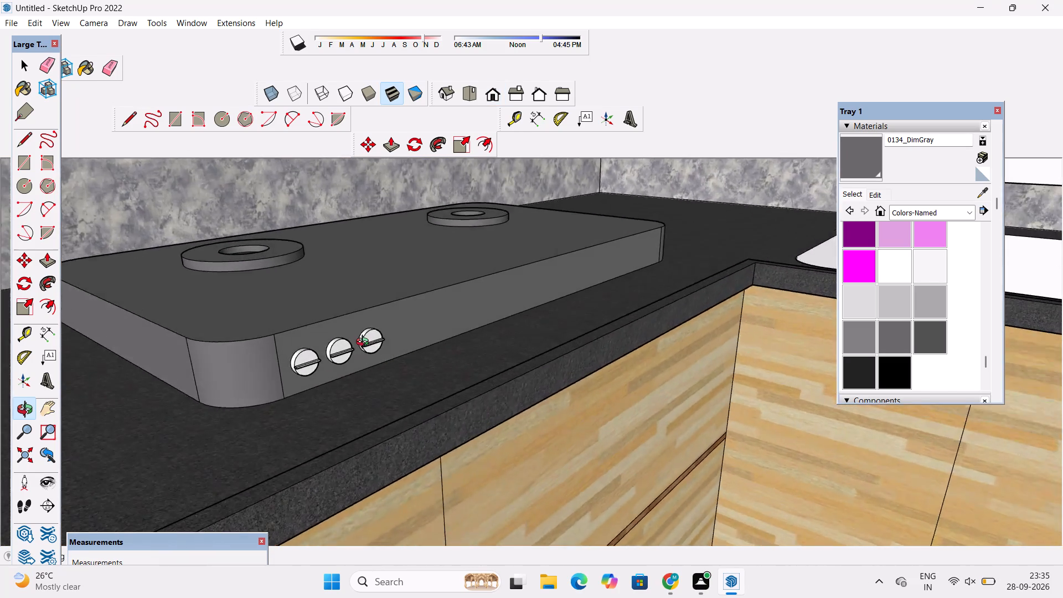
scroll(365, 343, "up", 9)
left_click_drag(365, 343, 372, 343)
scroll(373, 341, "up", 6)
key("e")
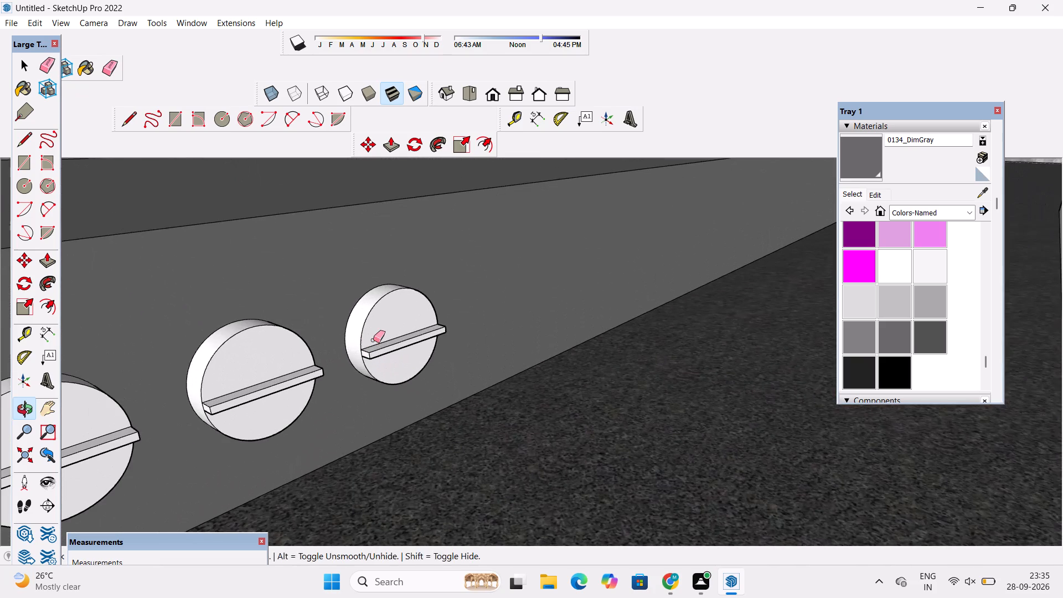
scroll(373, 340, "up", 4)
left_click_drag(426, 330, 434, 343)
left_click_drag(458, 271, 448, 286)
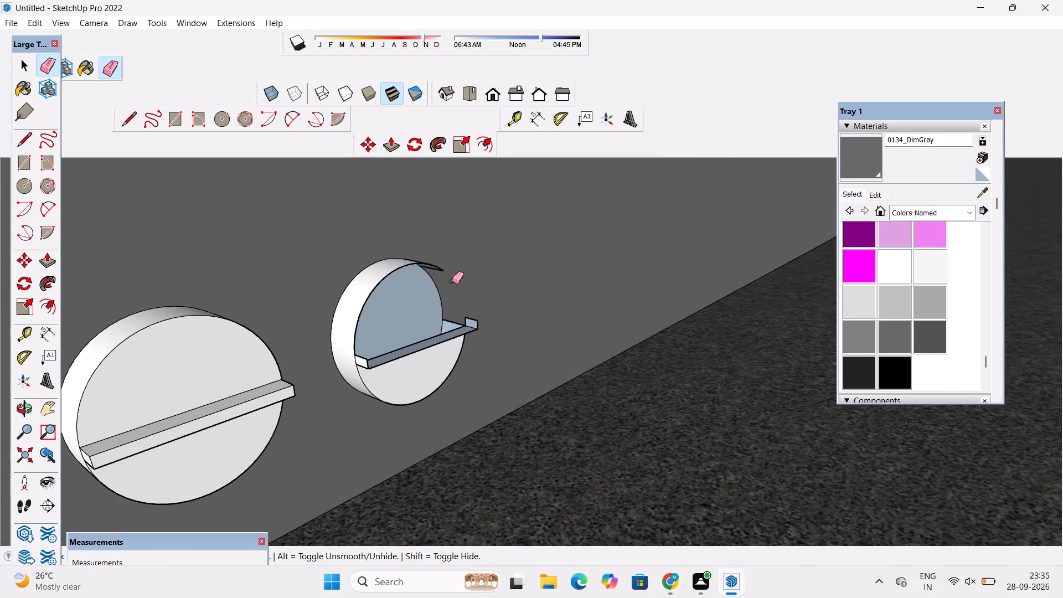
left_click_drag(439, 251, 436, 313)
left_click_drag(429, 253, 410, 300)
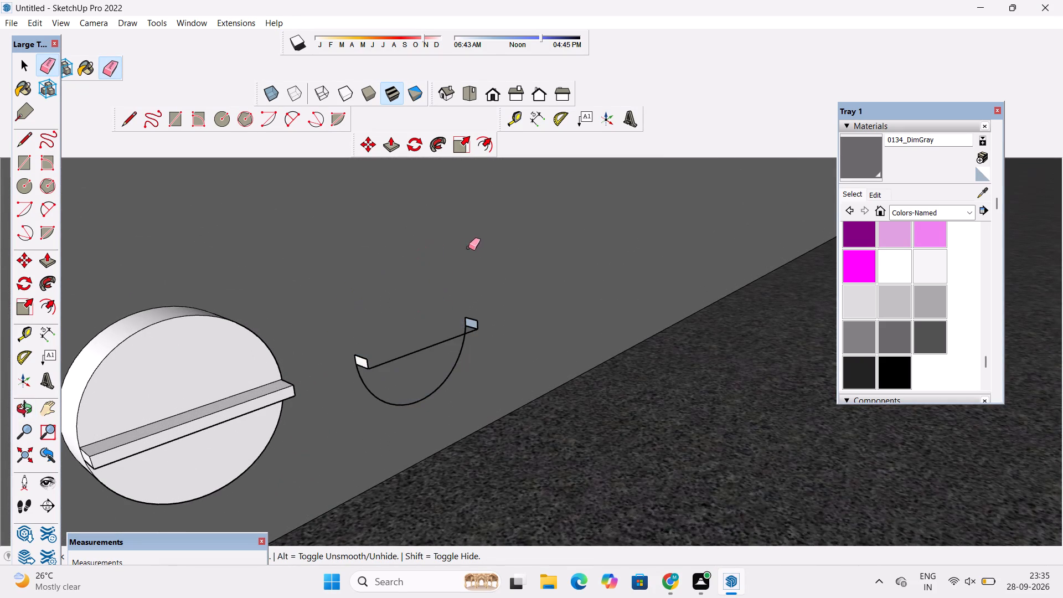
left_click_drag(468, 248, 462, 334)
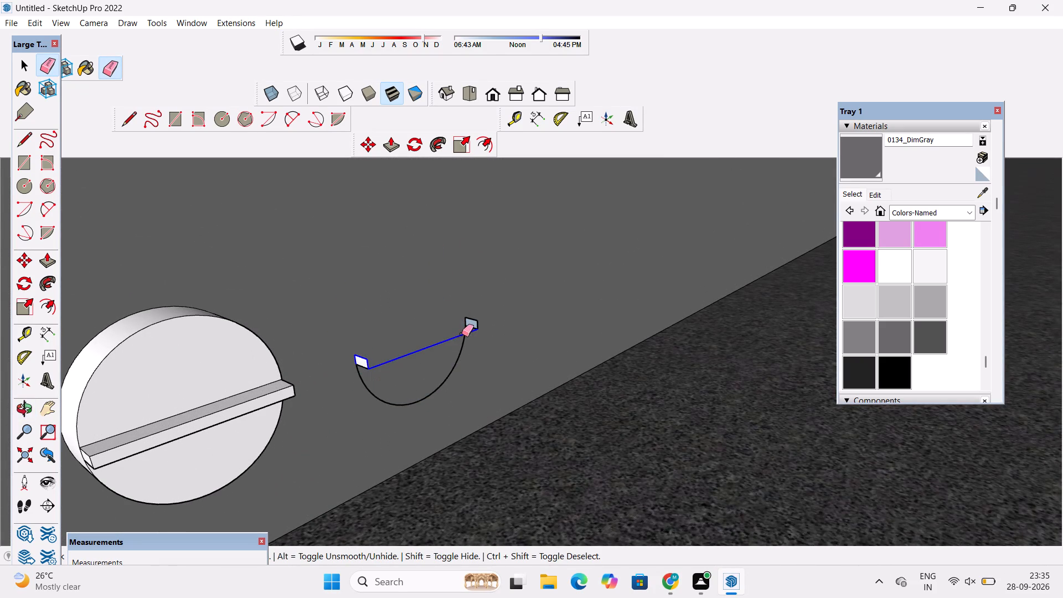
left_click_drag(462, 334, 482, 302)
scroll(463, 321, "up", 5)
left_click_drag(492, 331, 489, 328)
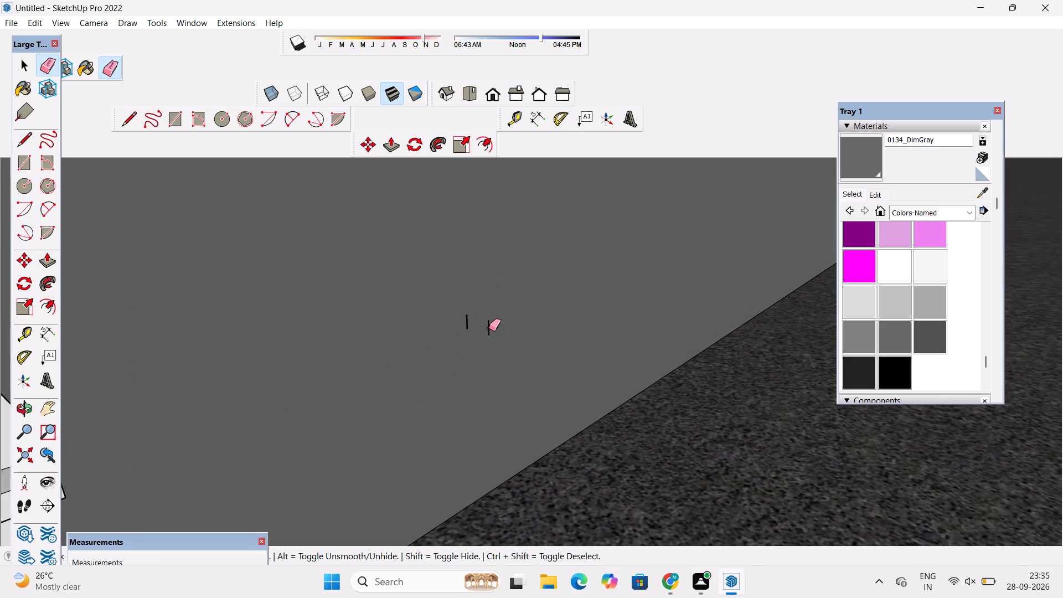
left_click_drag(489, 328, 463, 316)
Examine the cooktop with its two remaining knobs from the front, from above and within the kitchen.
key("o")
scroll(458, 335, "down", 7)
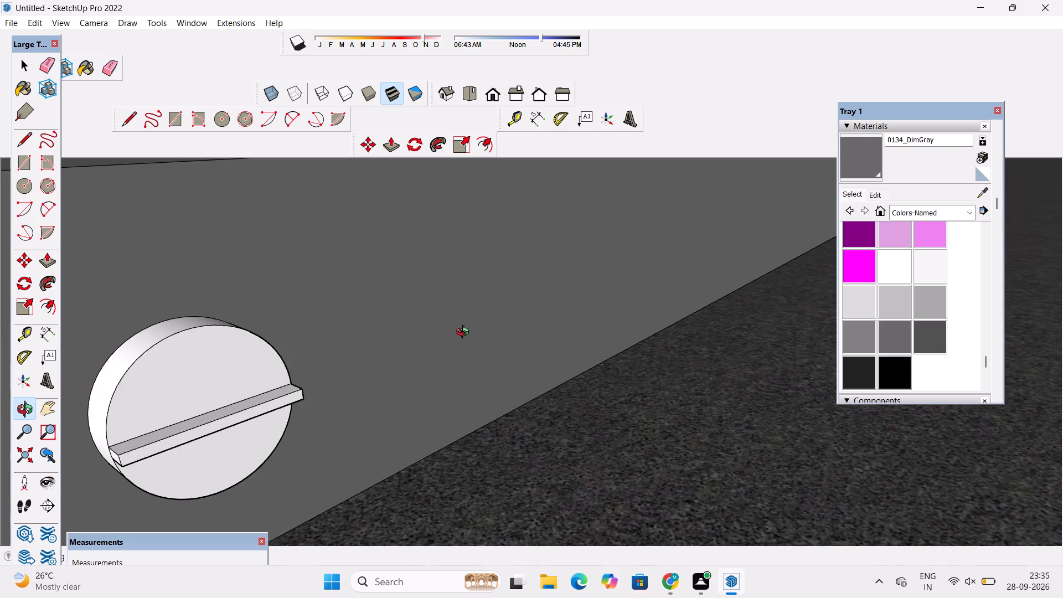
left_click_drag(563, 335, 394, 333)
scroll(363, 328, "down", 6)
left_click_drag(367, 334, 417, 303, "shift")
scroll(431, 291, "down", 2)
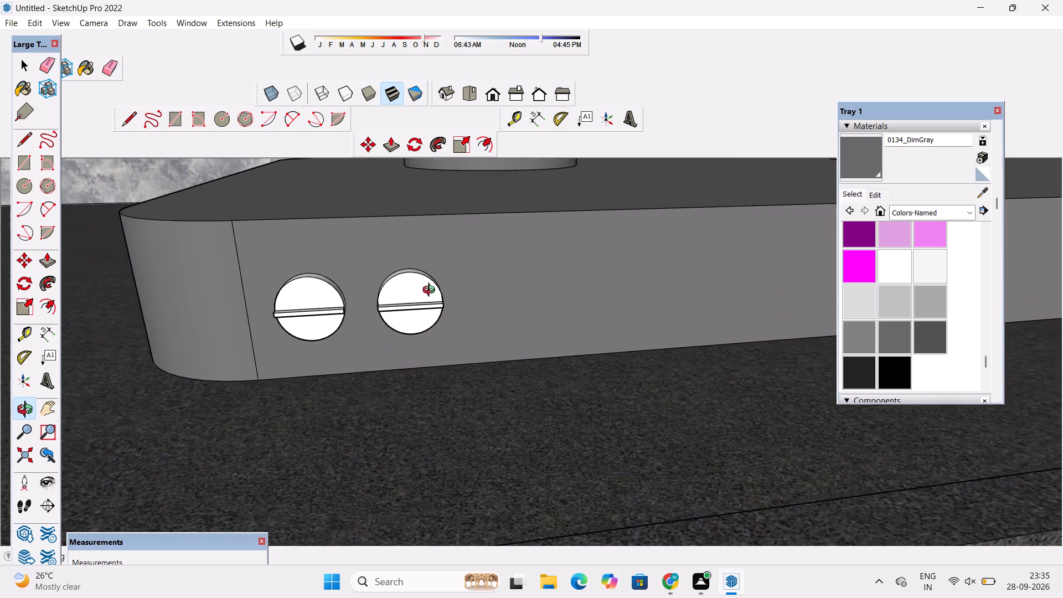
scroll(431, 291, "down", 15)
left_click_drag(457, 285, 442, 319, "shift")
left_click_drag(464, 323, 437, 328, "shift")
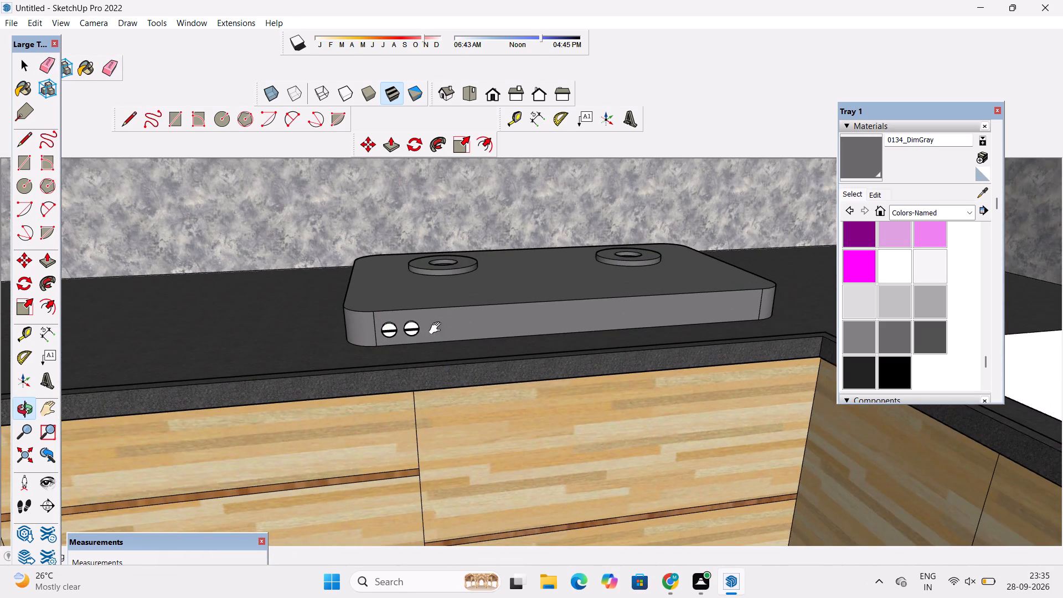
left_click_drag(437, 328, 393, 335, "shift")
scroll(334, 353, "up", 5)
left_click_drag(337, 352, 433, 373)
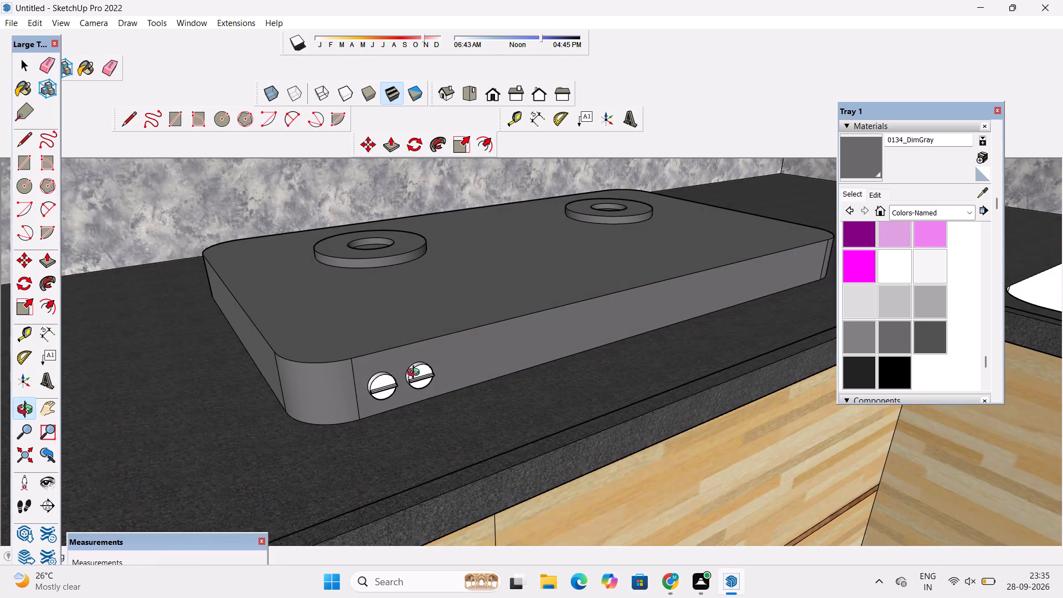
scroll(497, 342, "down", 5)
left_click_drag(613, 310, 536, 436, "shift")
scroll(452, 358, "down", 5)
scroll(452, 358, "up", 1)
scroll(452, 358, "down", 1)
left_click_drag(453, 404, 469, 458)
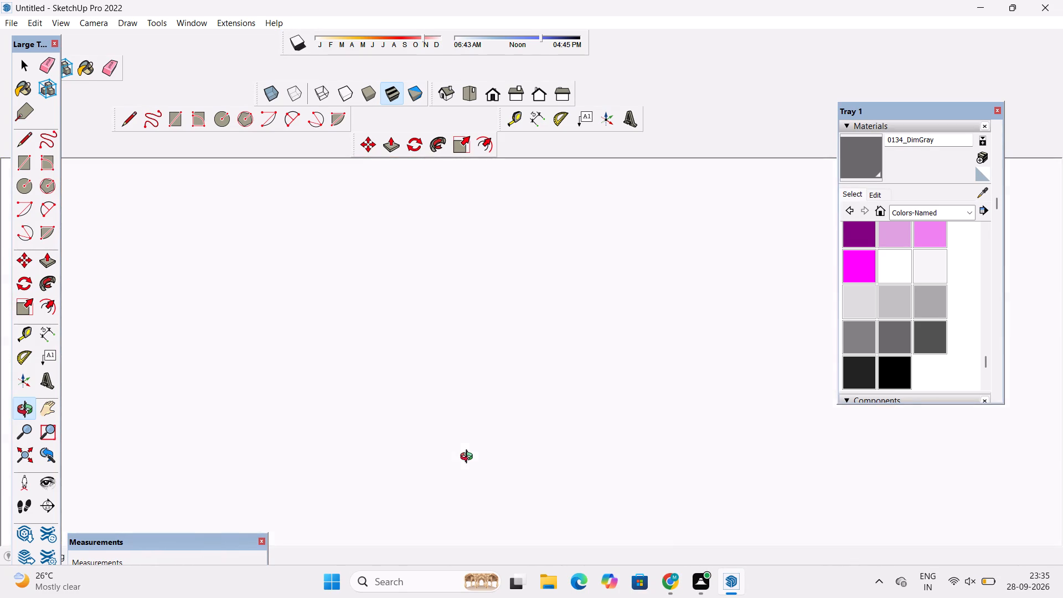
left_click_drag(469, 458, 472, 373)
scroll(473, 365, "down", 7)
left_click_drag(494, 397, 536, 343)
scroll(524, 338, "up", 6)
left_click_drag(505, 338, 632, 349)
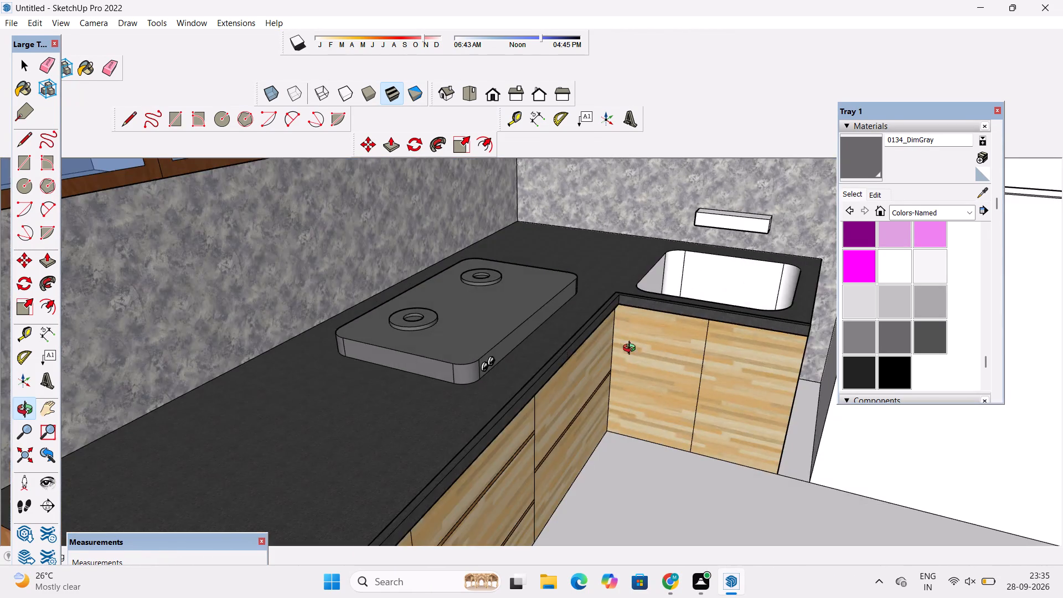
scroll(419, 343, "up", 10)
left_click_drag(574, 311, 355, 393)
scroll(355, 393, "down", 5)
left_click_drag(476, 358, 430, 394)
scroll(429, 388, "up", 4)
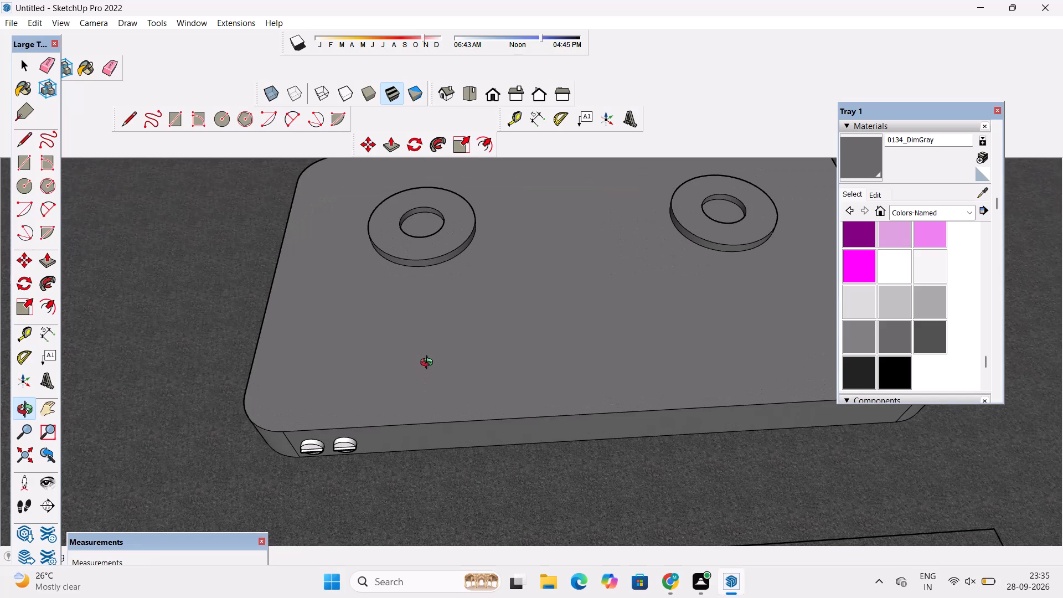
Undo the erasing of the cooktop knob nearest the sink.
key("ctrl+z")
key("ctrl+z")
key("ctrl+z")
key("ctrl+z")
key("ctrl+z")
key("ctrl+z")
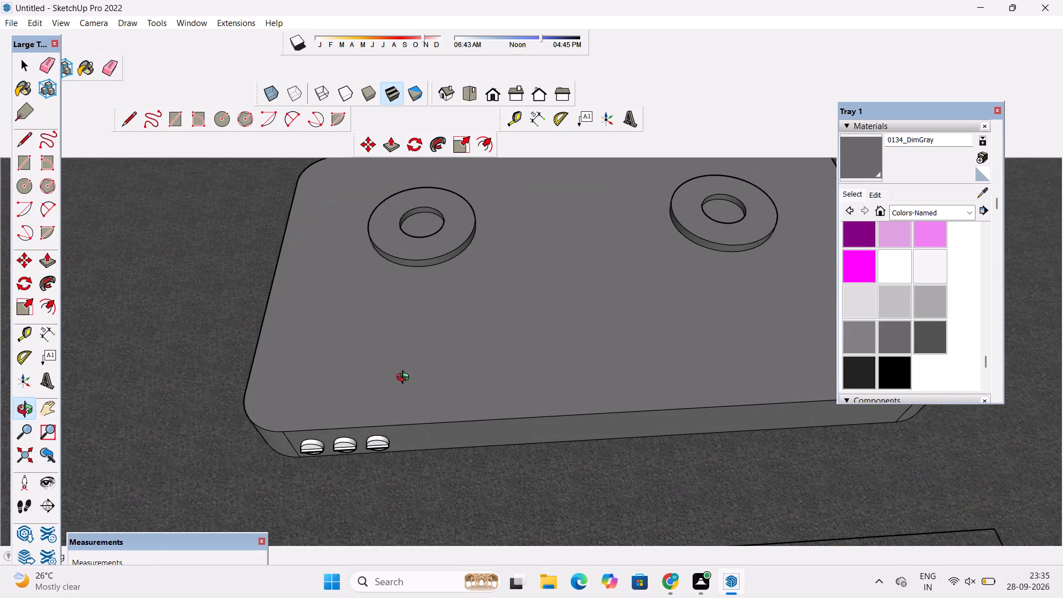
Copy the top face of the open-side burner ring about 2' 9" toward the knobs on the cooktop surface.
scroll(405, 379, "up", 1)
left_click_drag(405, 379, 433, 388)
left_click_drag(437, 388, 369, 373, "shift")
scroll(364, 371, "down", 4)
left_click_drag(363, 373, 370, 406)
scroll(368, 381, "up", 4)
left_click_drag(373, 368, 379, 369, "shift")
key("space")
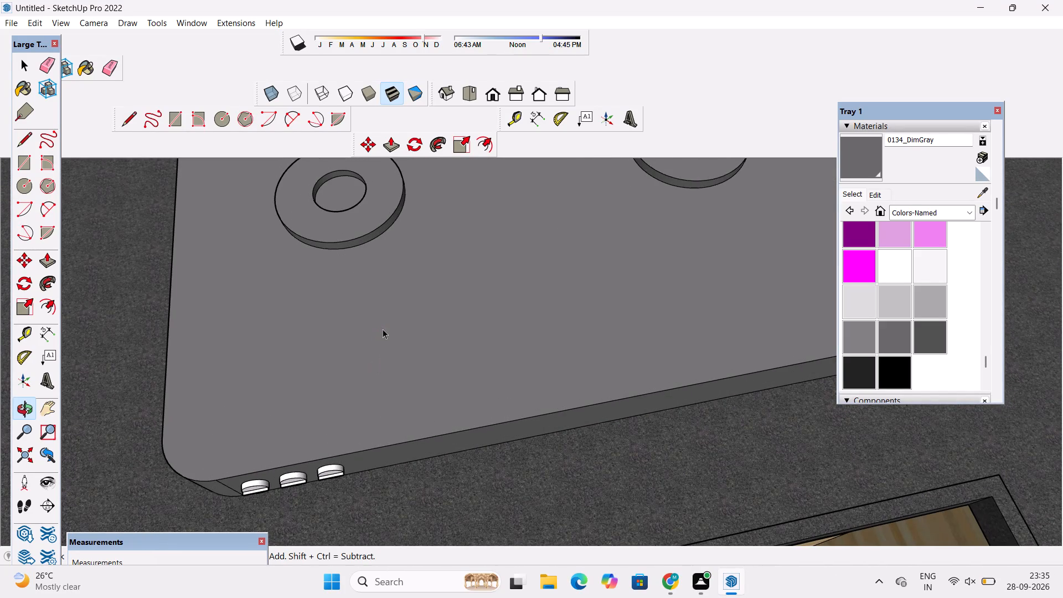
scroll(383, 329, "down", 5)
scroll(390, 254, "up", 5)
double_click(388, 249, "ctrl")
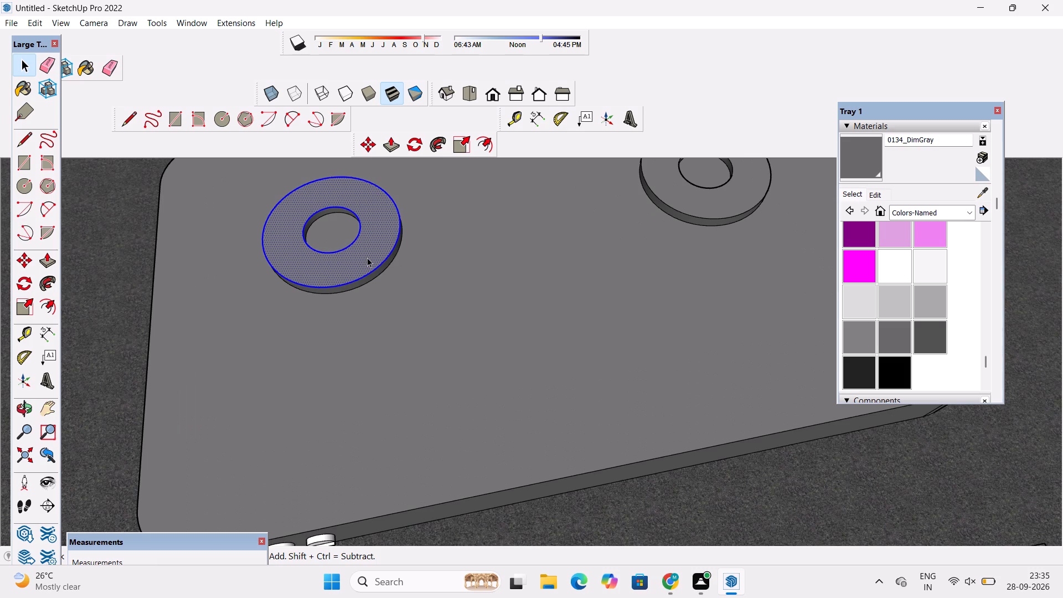
key("m")
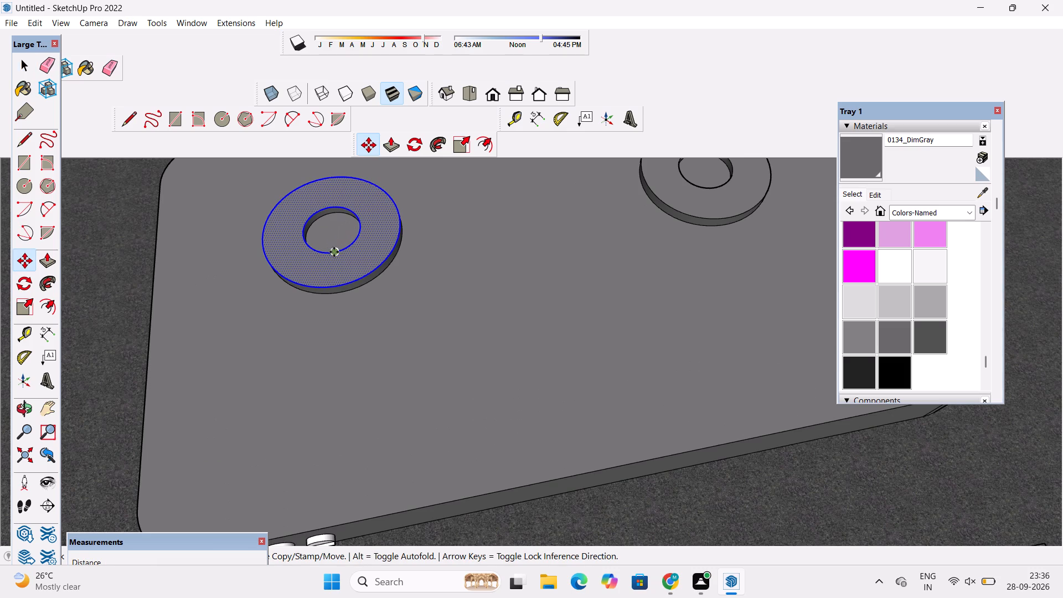
left_click(334, 253)
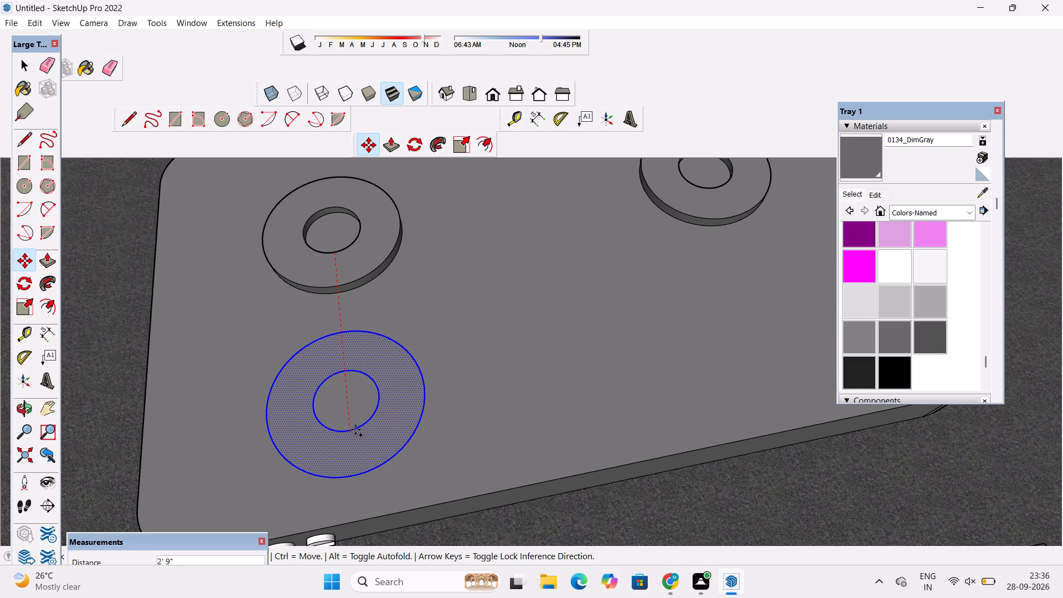
left_click(363, 432)
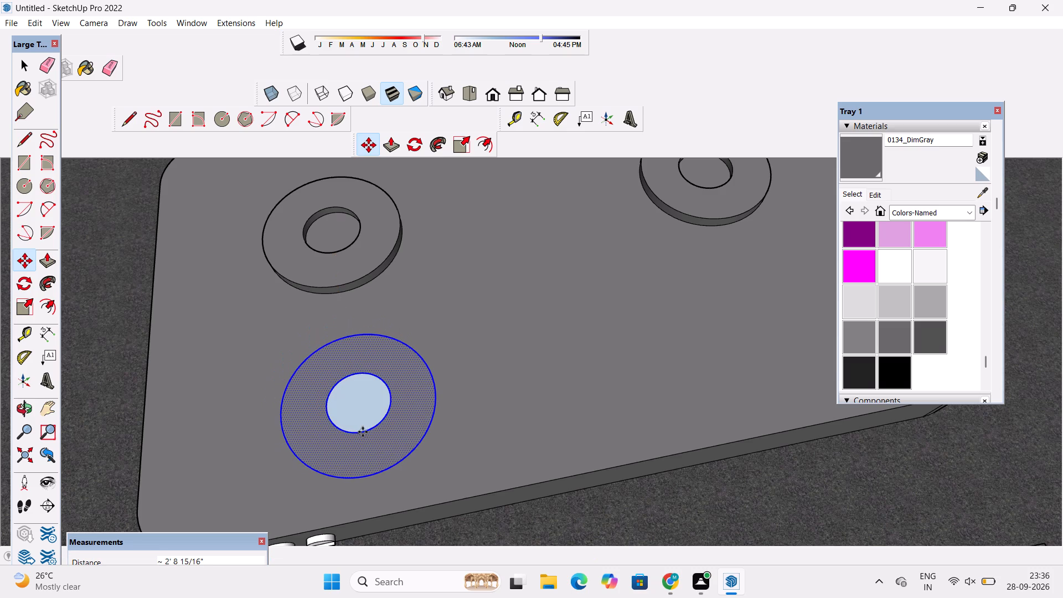
Erase the inner circle of the copied burner ring near the knobs, leaving only its outer circle.
key("o")
scroll(363, 432, "down", 6)
left_click_drag(363, 432, 415, 318)
left_click_drag(403, 412, 419, 323)
left_click_drag(397, 396, 410, 417)
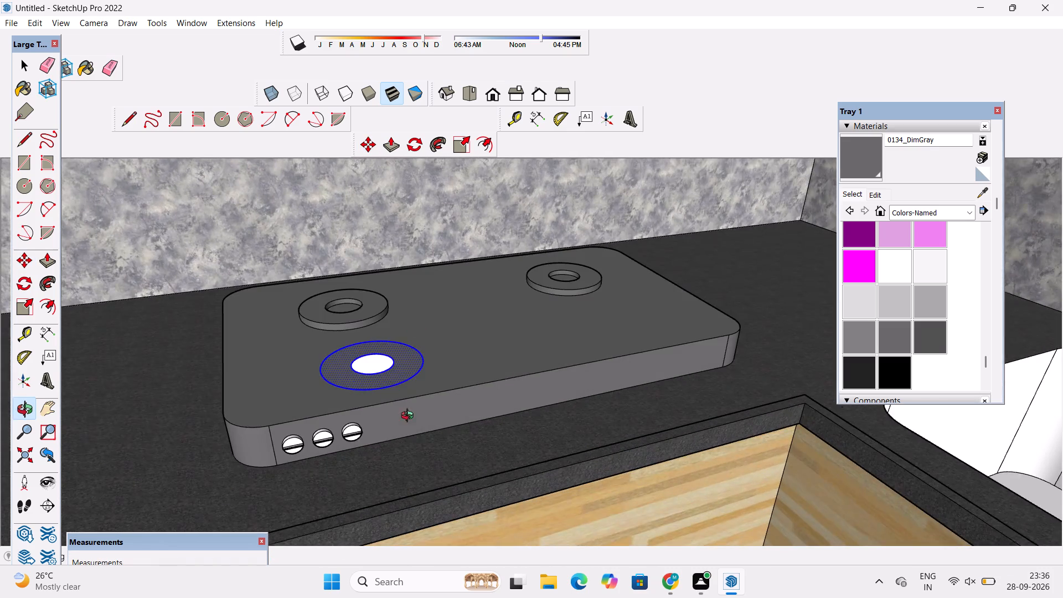
left_click_drag(410, 417, 419, 437)
left_click_drag(413, 421, 410, 405, "ctrl")
left_click_drag(405, 398, 401, 340, "shift")
scroll(401, 336, "down", 4)
left_click_drag(398, 339, 441, 429)
scroll(415, 420, "up", 3)
key("space")
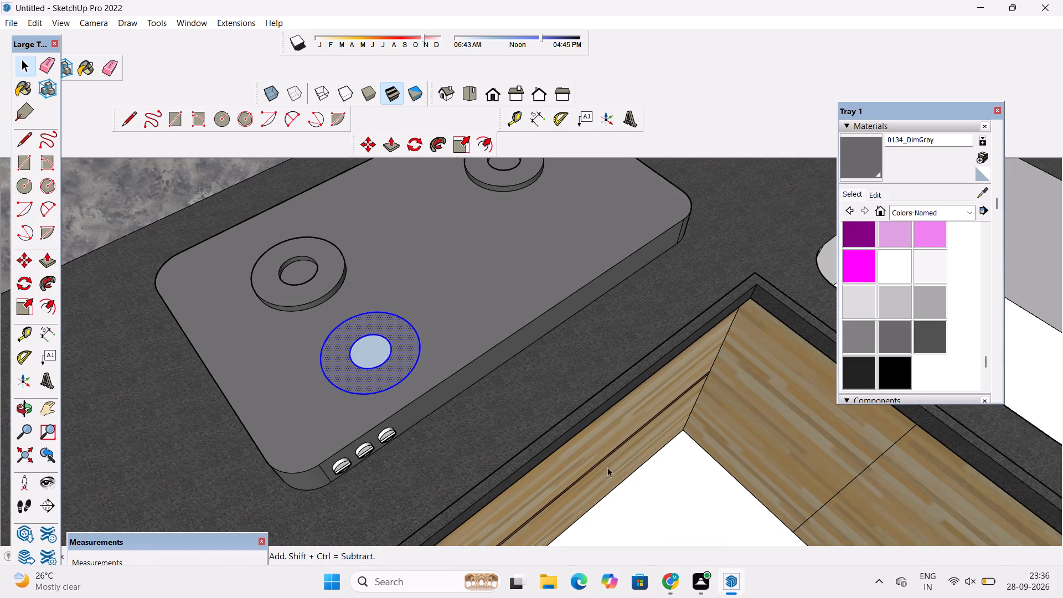
left_click(648, 481)
scroll(389, 368, "up", 9)
key("e")
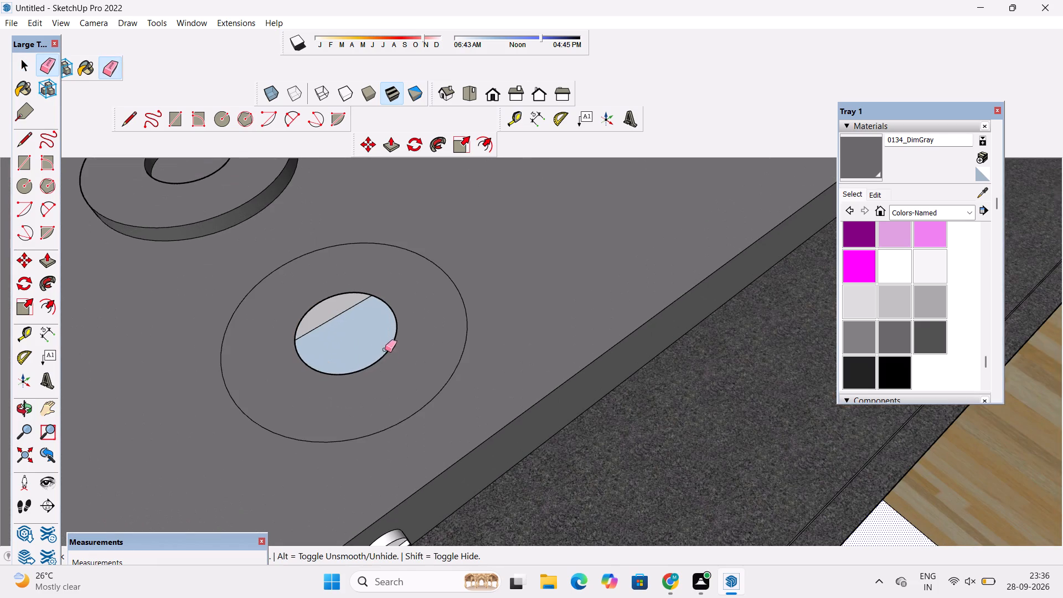
left_click_drag(400, 309, 392, 324)
scroll(296, 341, "down", 7)
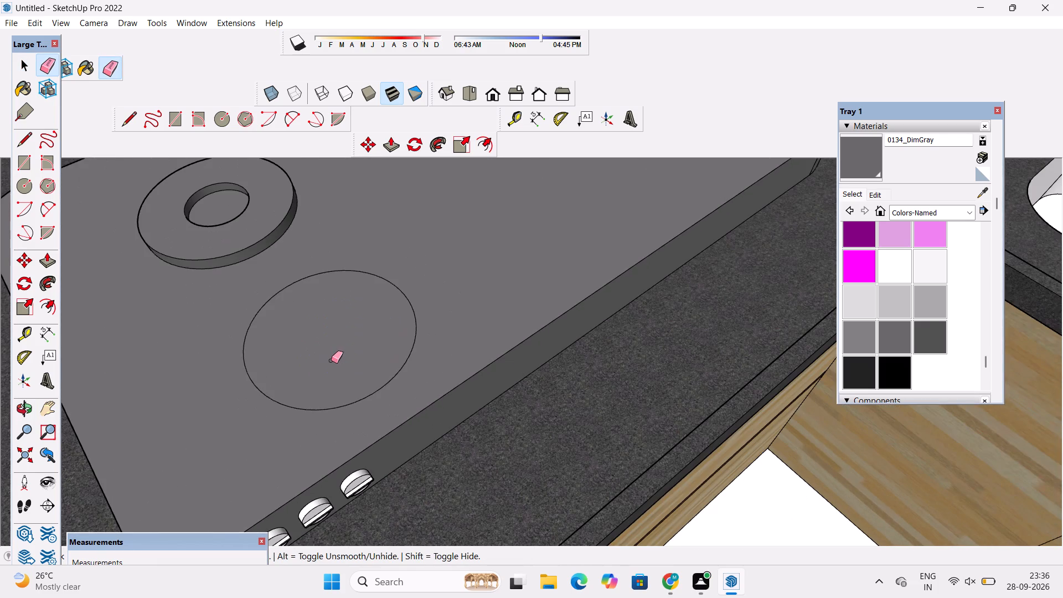
Push/Pull the outer circle near the knobs up 2" from the cooktop surface to form a solid burner disc.
key("space")
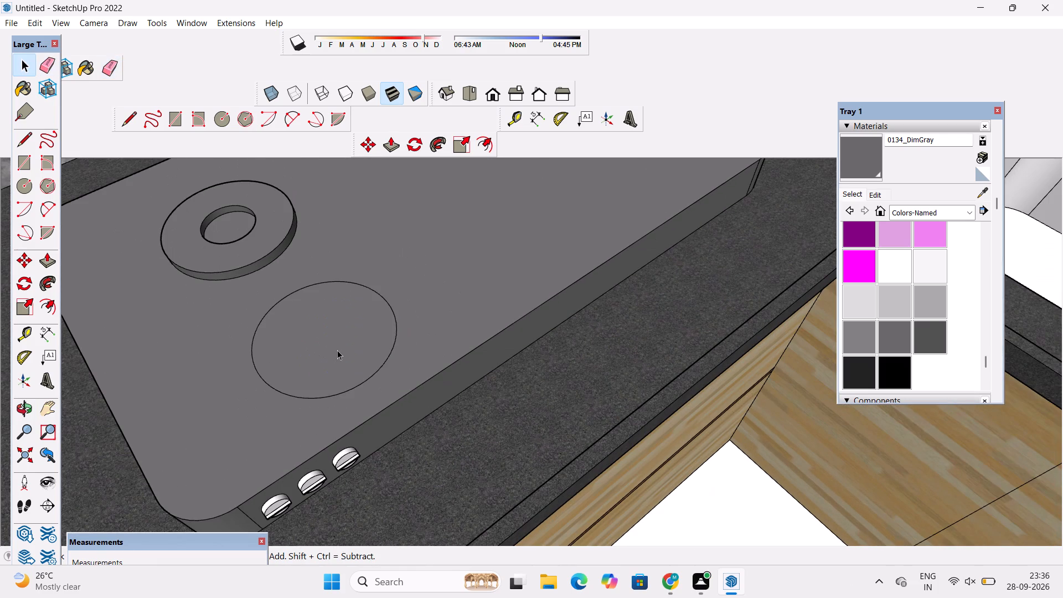
key("p")
left_click(336, 357)
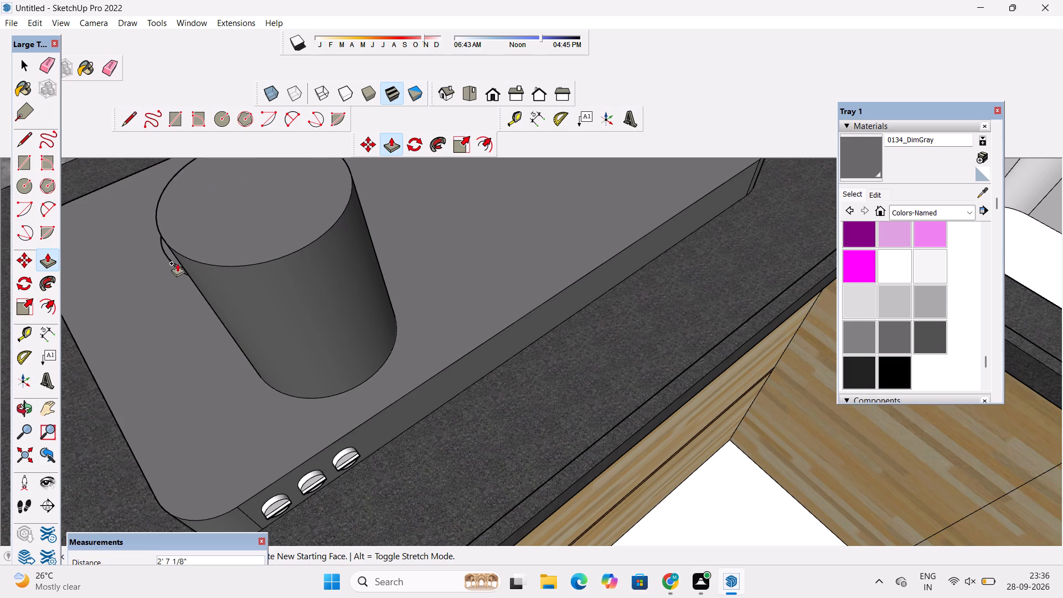
left_click(166, 256)
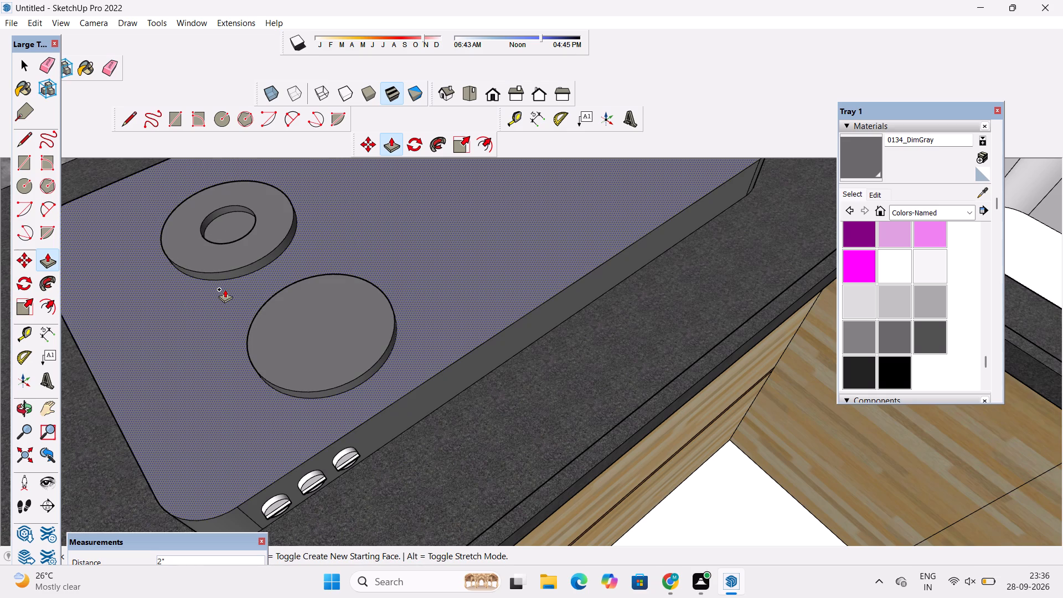
Examine the cooktop with its new burner disc from the front, from above and within the kitchen.
key("o")
scroll(275, 306, "down", 5)
left_click_drag(332, 312, 288, 345)
left_click_drag(278, 338, 208, 364, "shift")
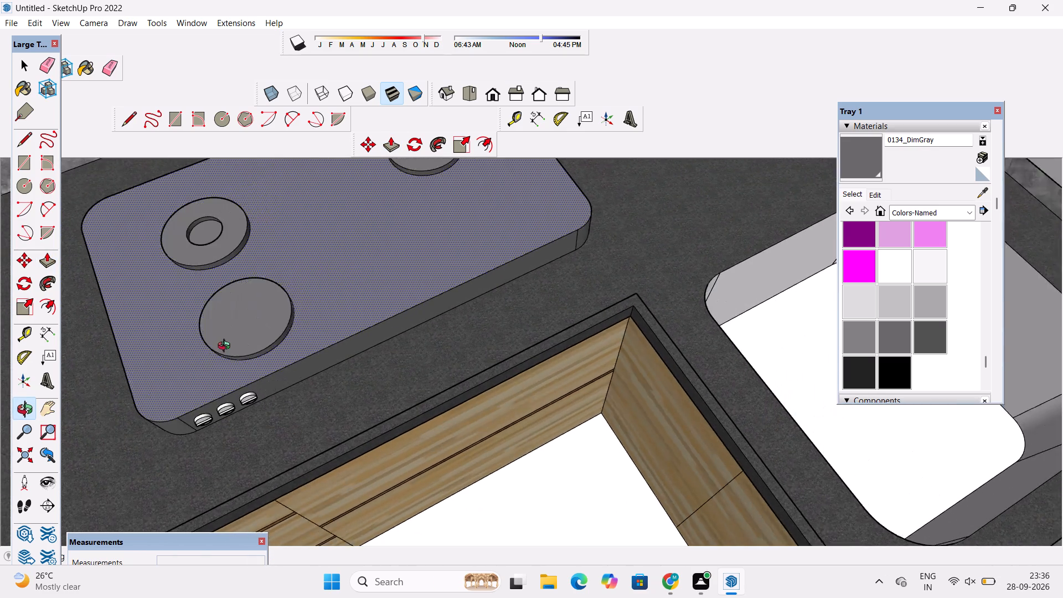
scroll(226, 347, "down", 5)
left_click(496, 98)
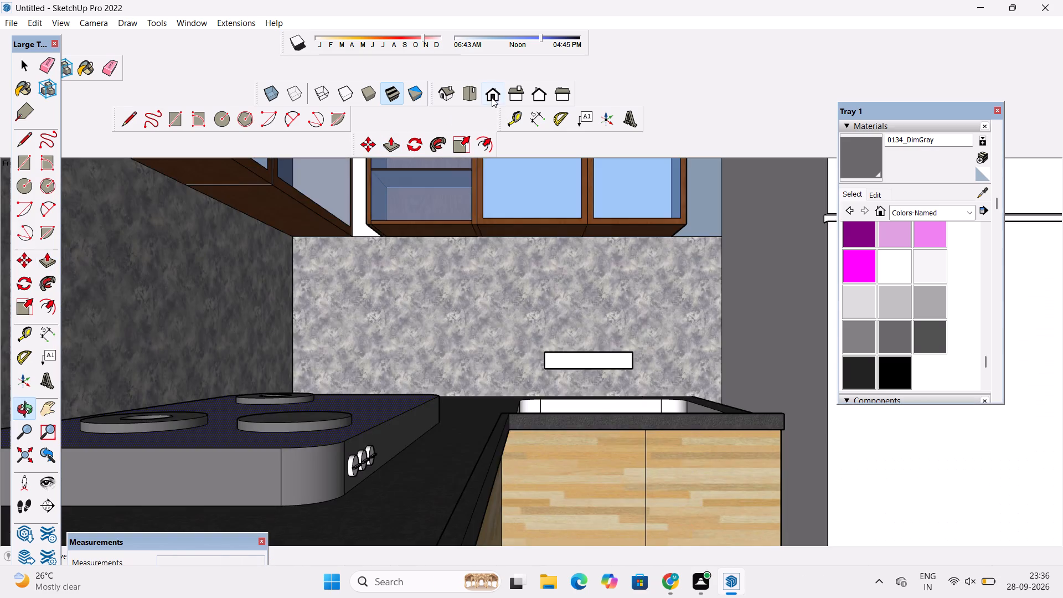
scroll(420, 231, "down", 7)
left_click_drag(429, 286, 403, 344)
scroll(418, 280, "up", 6)
left_click_drag(410, 318, 309, 340)
scroll(299, 296, "down", 2)
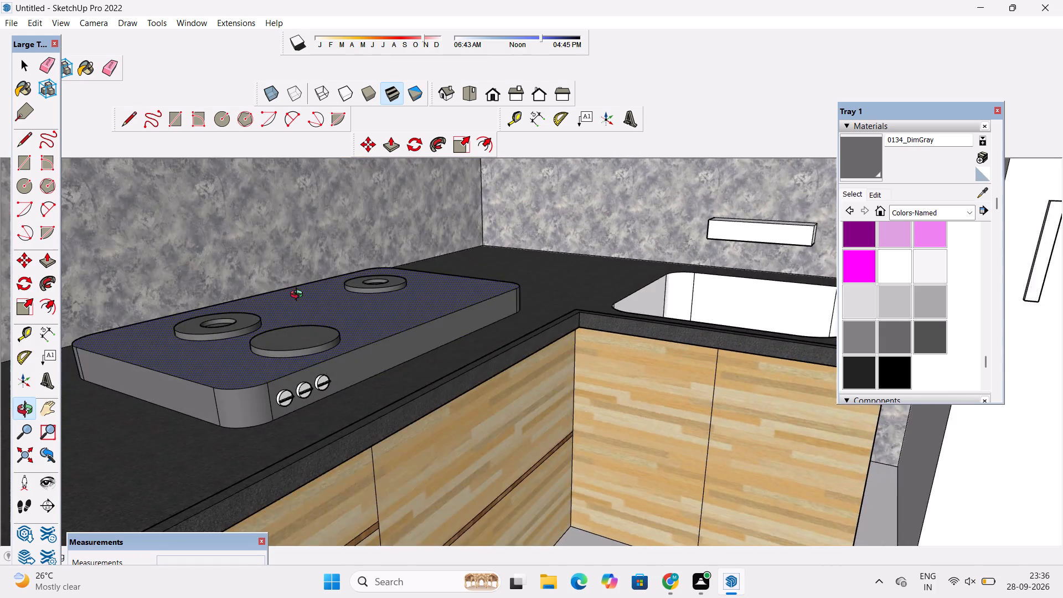
scroll(299, 296, "down", 3)
left_click_drag(376, 317, 350, 367)
scroll(324, 336, "up", 4)
left_click_drag(353, 314, 296, 367)
scroll(264, 347, "up", 5)
left_click_drag(343, 241, 272, 296)
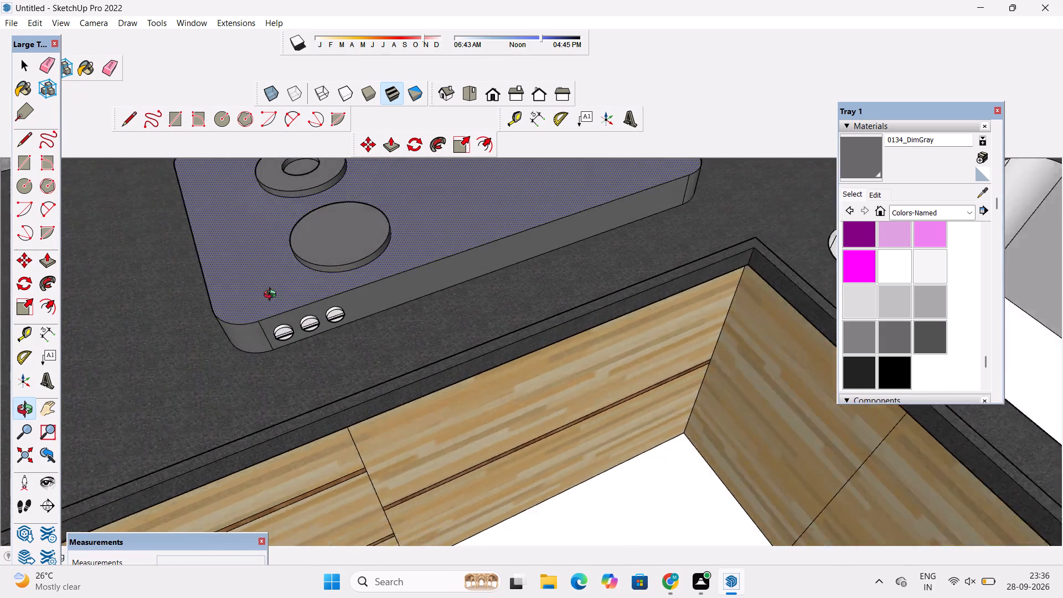
left_click_drag(272, 296, 261, 316)
scroll(320, 271, "down", 4)
left_click_drag(353, 241, 235, 352, "shift")
scroll(277, 334, "up", 4)
left_click_drag(265, 333, 272, 313, "shift")
scroll(234, 320, "up", 2)
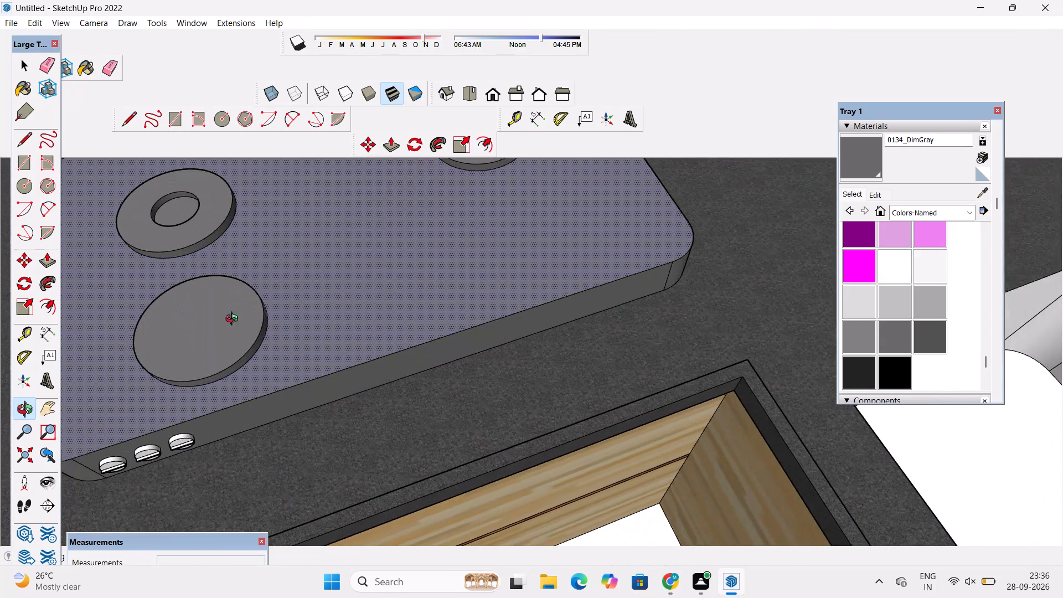
scroll(234, 320, "up", 1)
left_click_drag(243, 320, 264, 320, "shift")
Copy the burner disc's circular top face along the cooktop's front side to the end nearest the sink.
key("space")
double_click(256, 319)
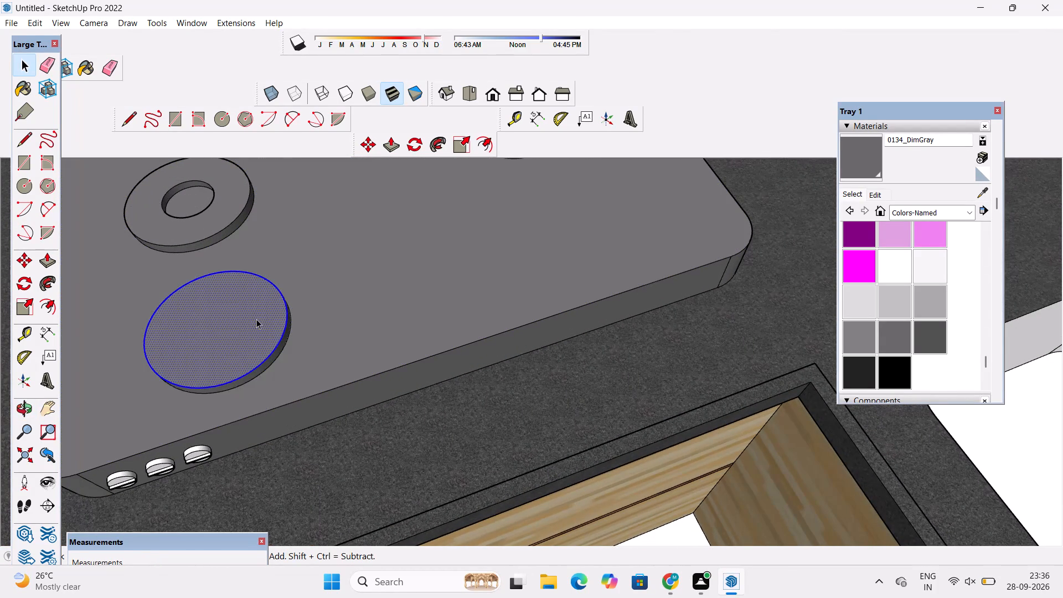
key("m")
scroll(256, 318, "down", 5)
scroll(191, 328, "up", 4)
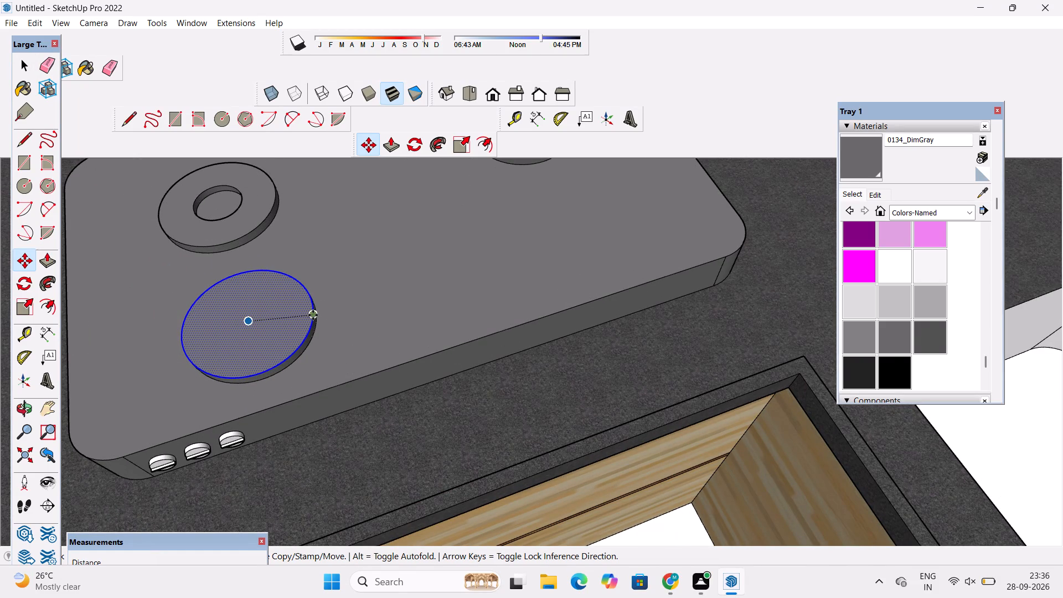
left_click(249, 319)
scroll(249, 319, "down", 6)
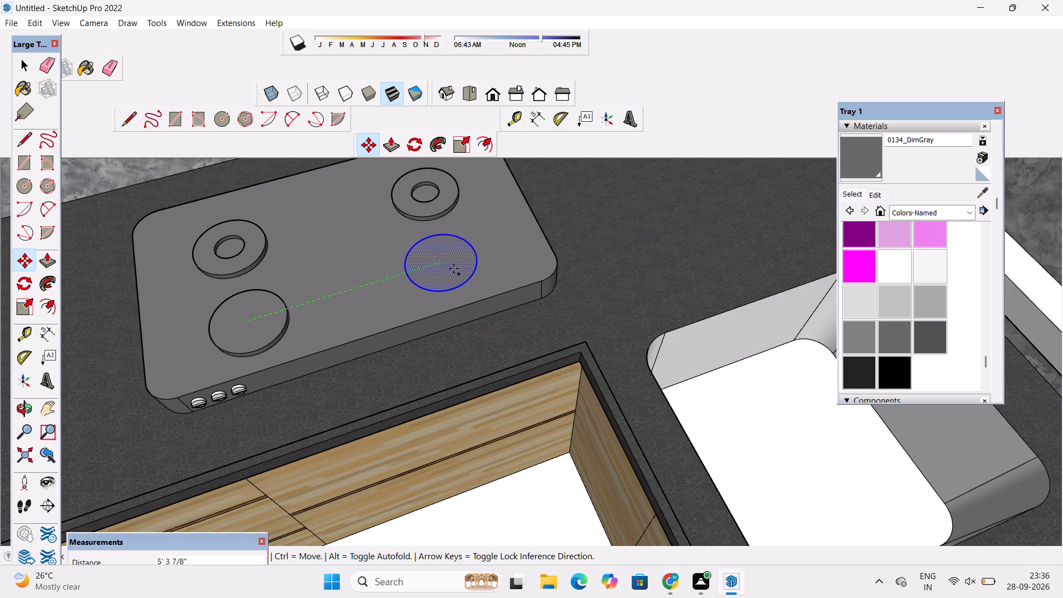
left_click(456, 269)
key("space")
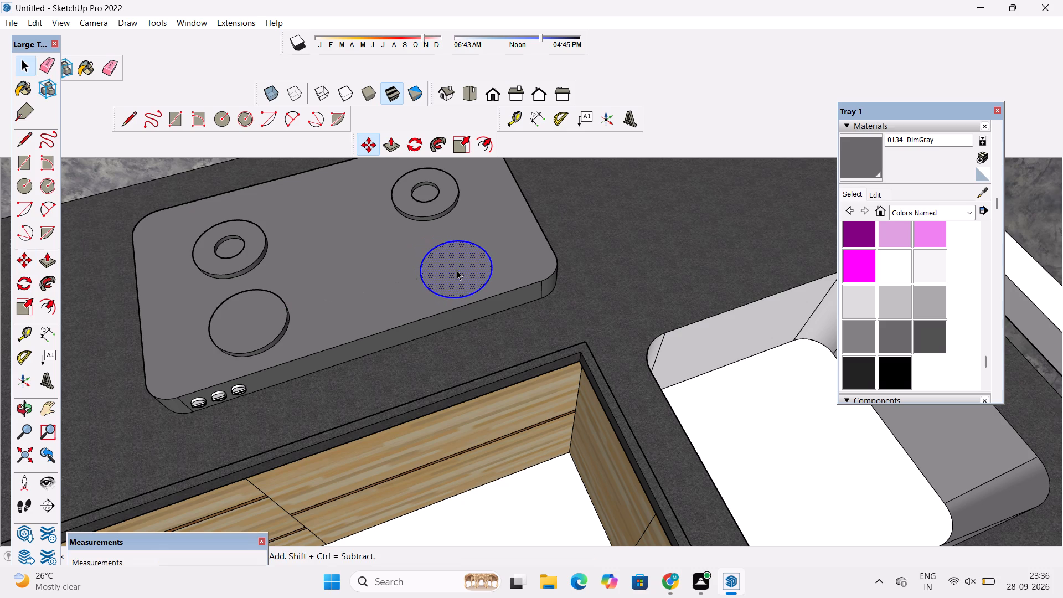
Push/Pull the copied circle near the sink up 2" to match the height of the disc near the knobs.
left_click(457, 270)
key("bracketleft")
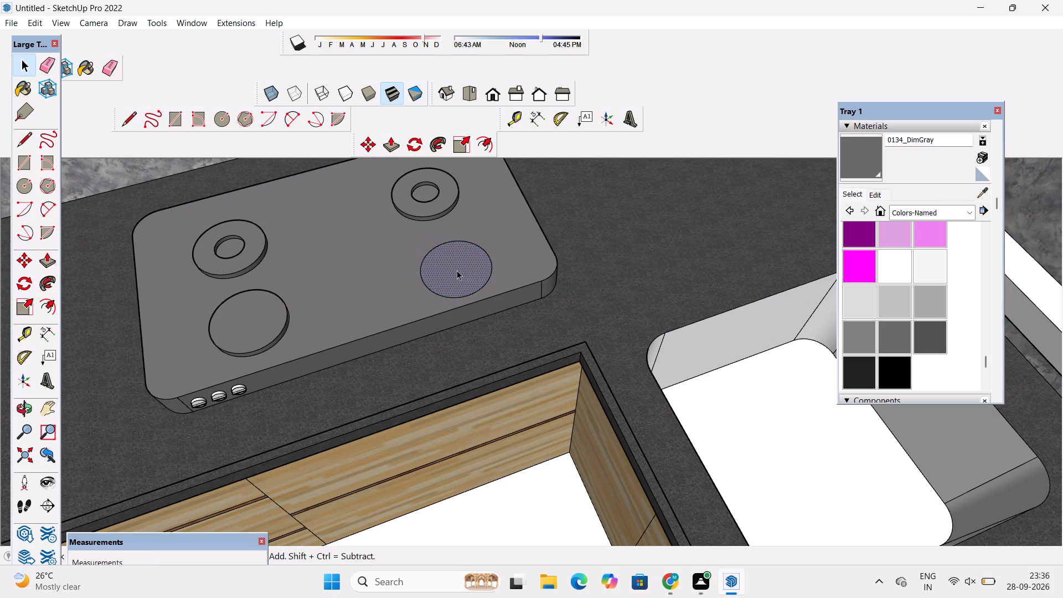
key("p")
left_click(457, 270)
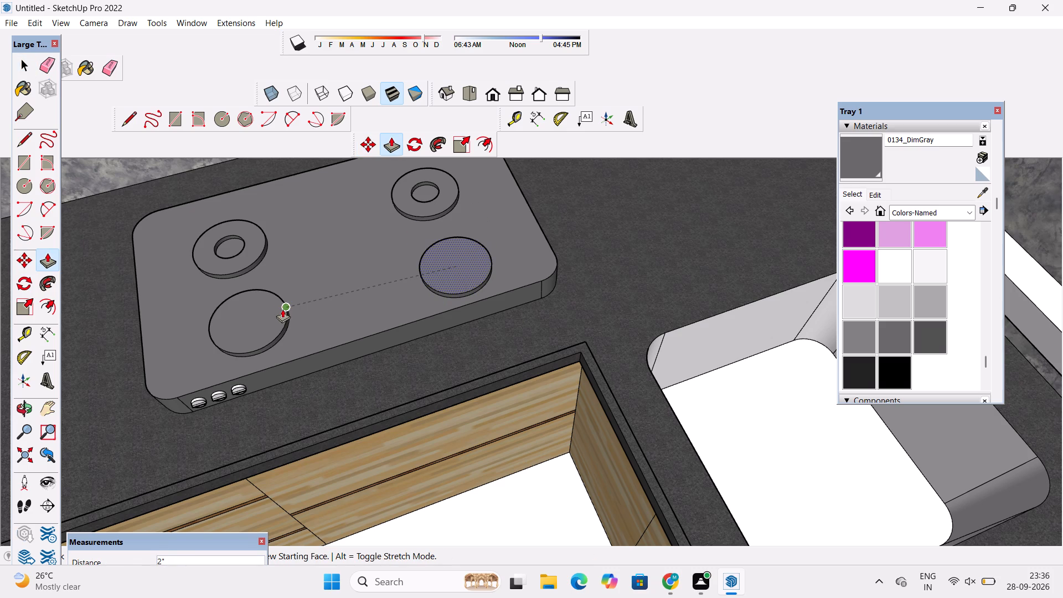
left_click(272, 311)
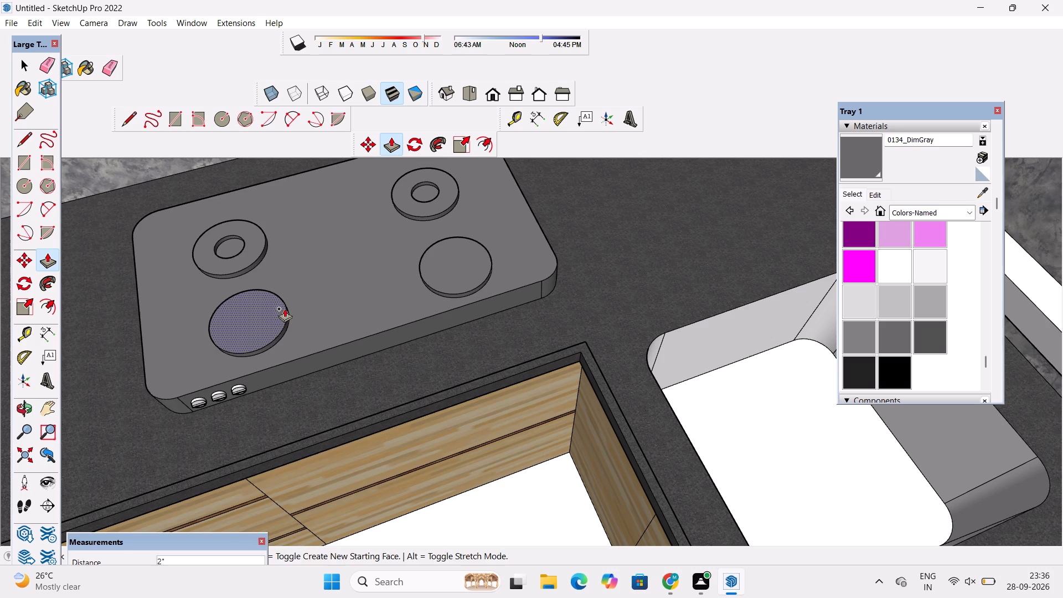
key("space")
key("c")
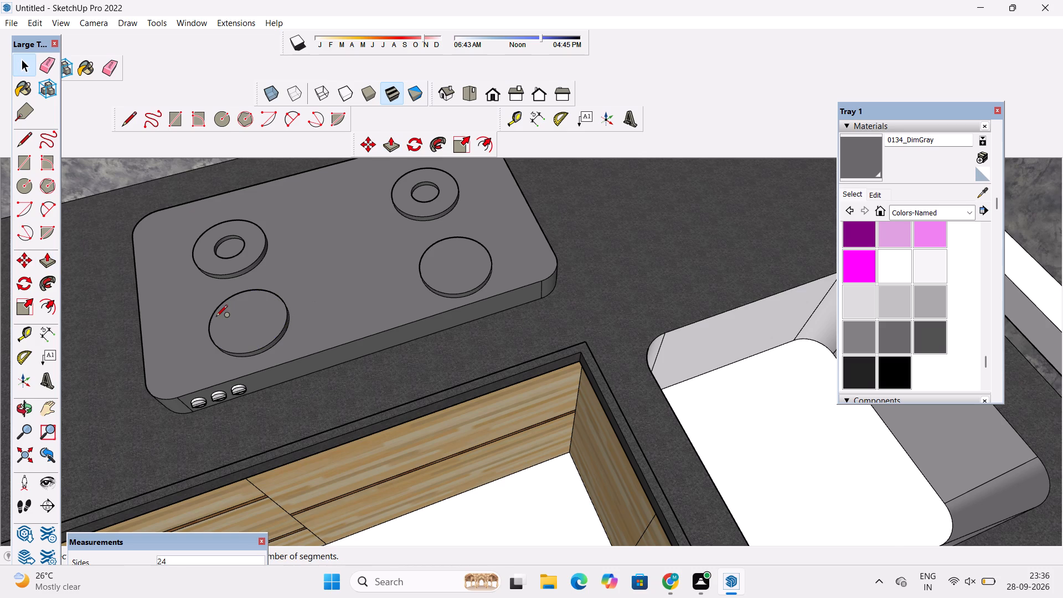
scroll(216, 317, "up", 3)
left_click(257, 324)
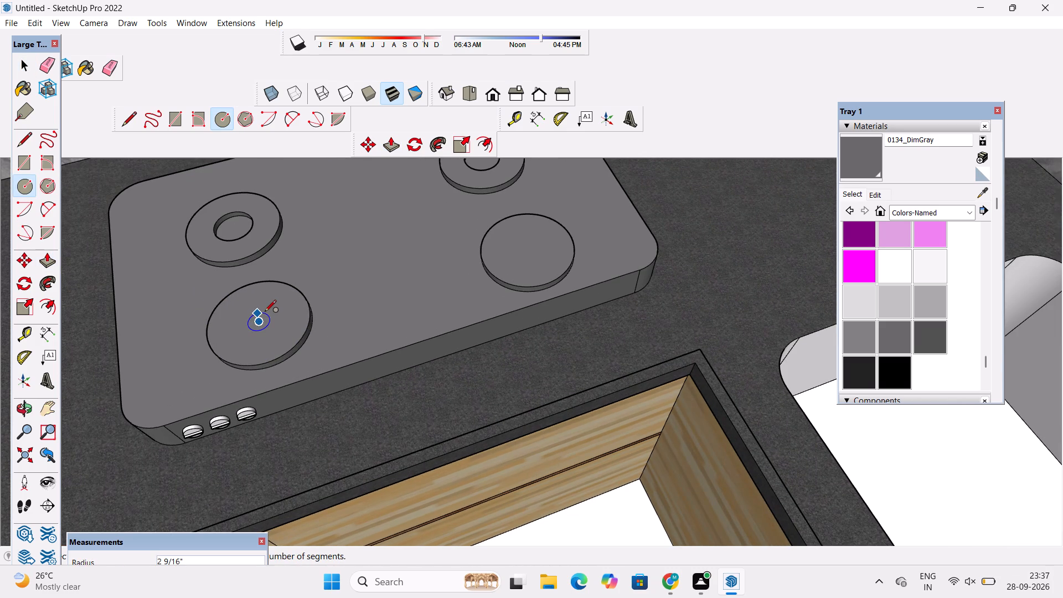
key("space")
Copy the inner circle of the wall-side burner ring at the knob end about 3' 4" onto the open cooktop surface between the burners.
scroll(229, 216, "up", 6)
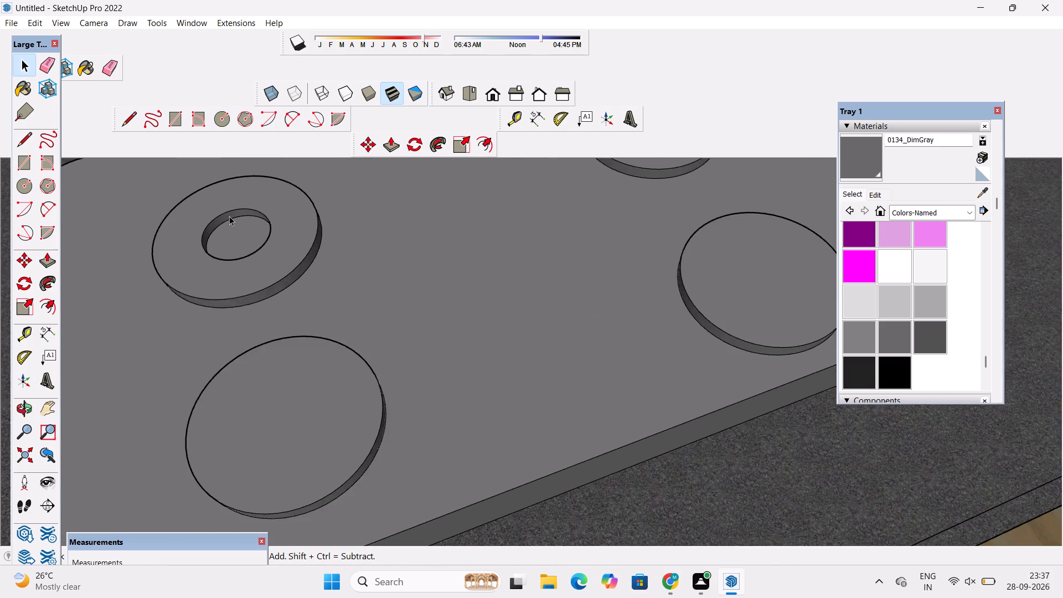
scroll(229, 216, "up", 5)
left_click(238, 208, "ctrl")
scroll(238, 208, "down", 5)
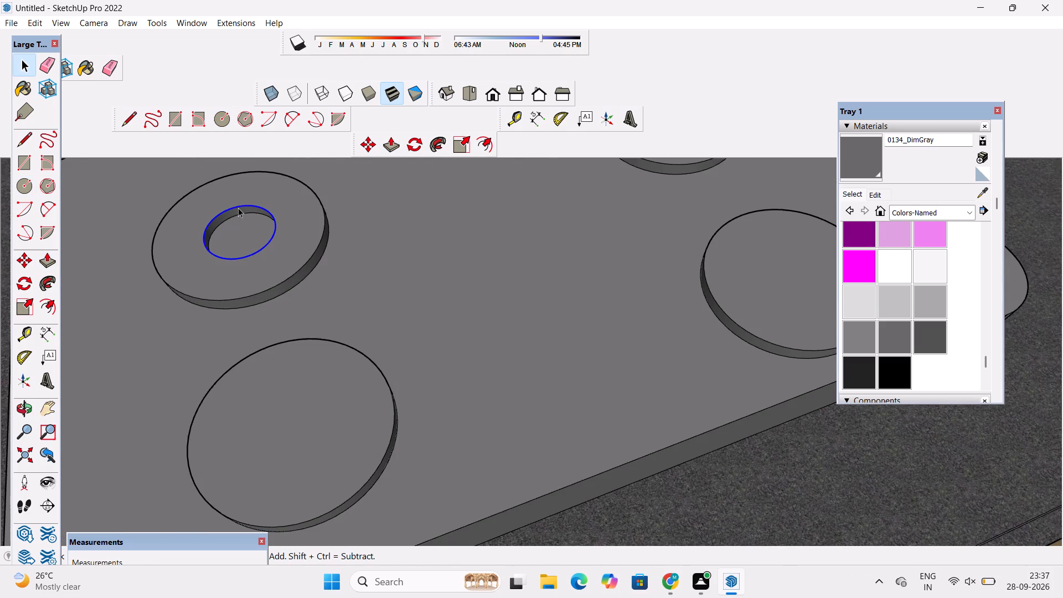
key("m")
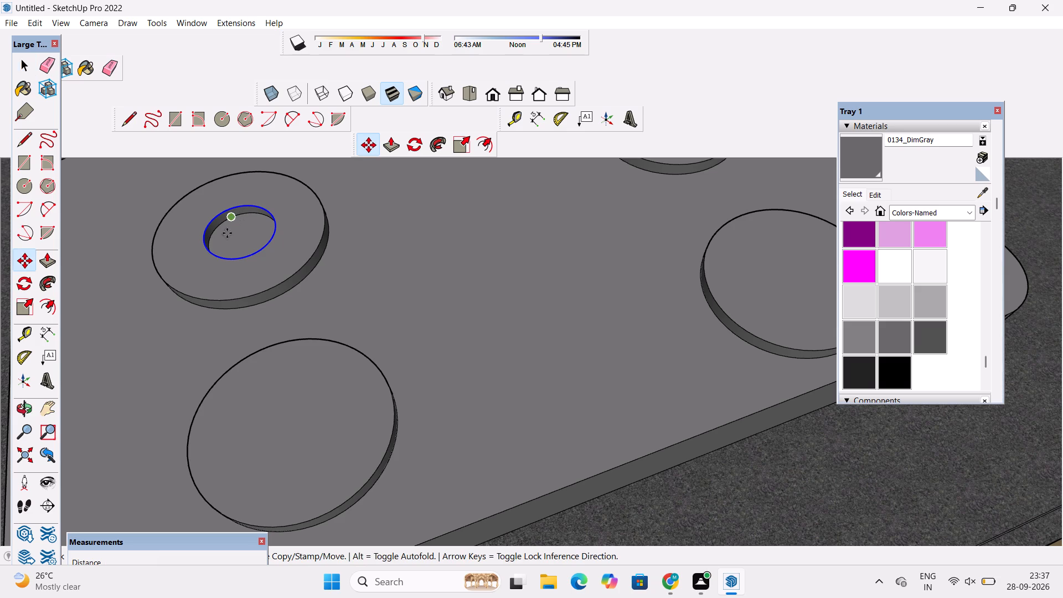
left_click(245, 255)
scroll(248, 269, "down", 1)
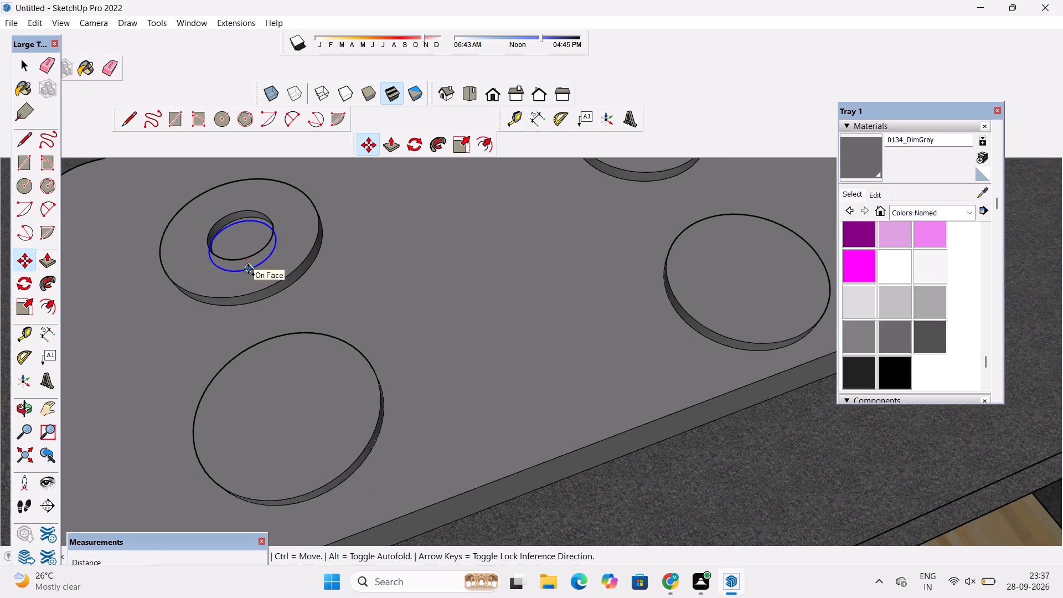
scroll(248, 269, "down", 1)
left_click(471, 341)
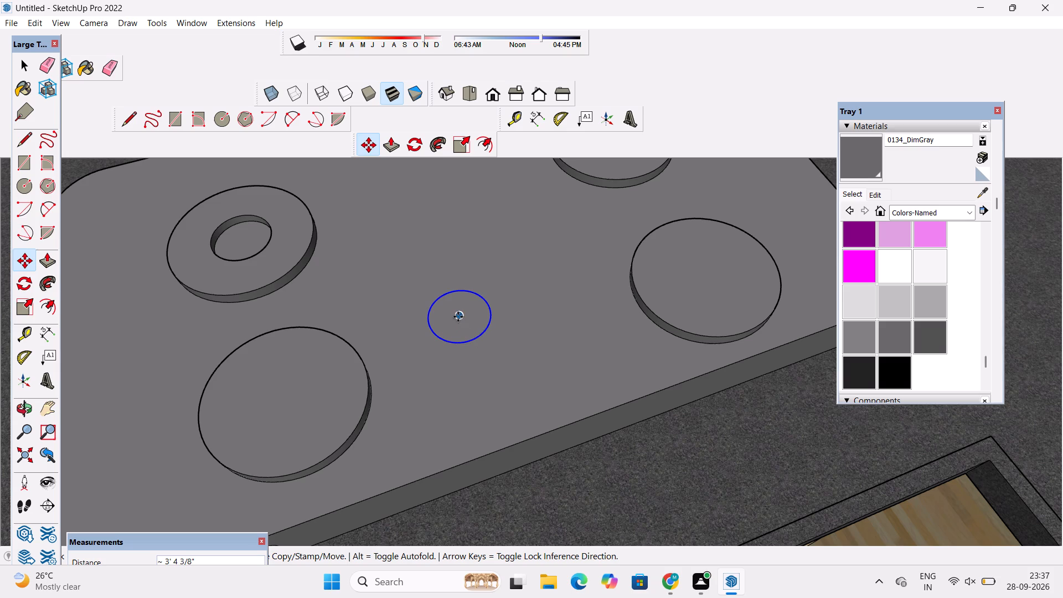
Copy the small circle by its centre onto the centres of both solid burner discs, near the knobs and near the sink.
left_click(458, 316)
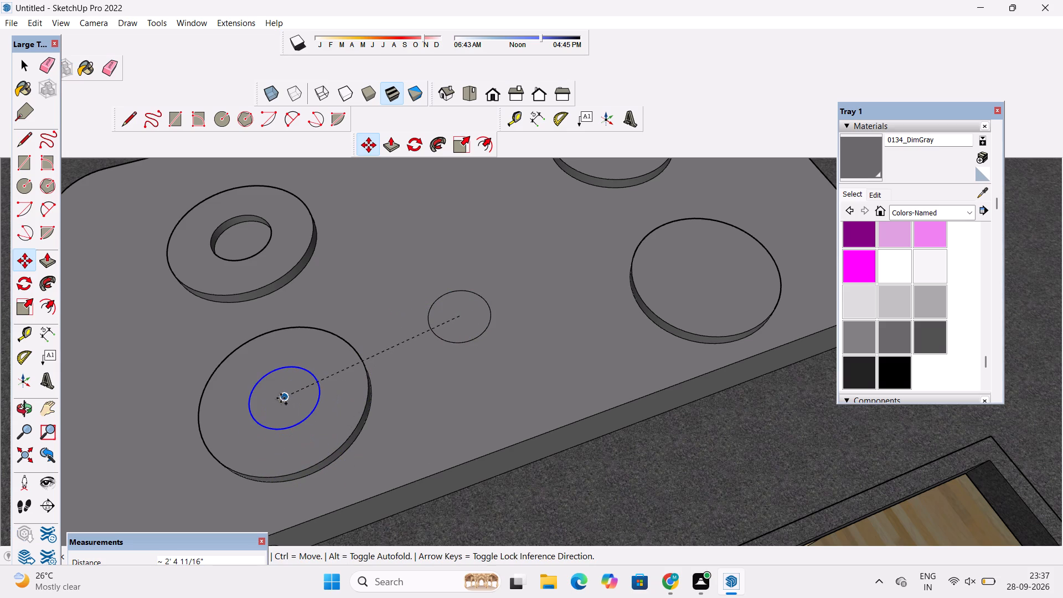
left_click(283, 397)
left_click(284, 396)
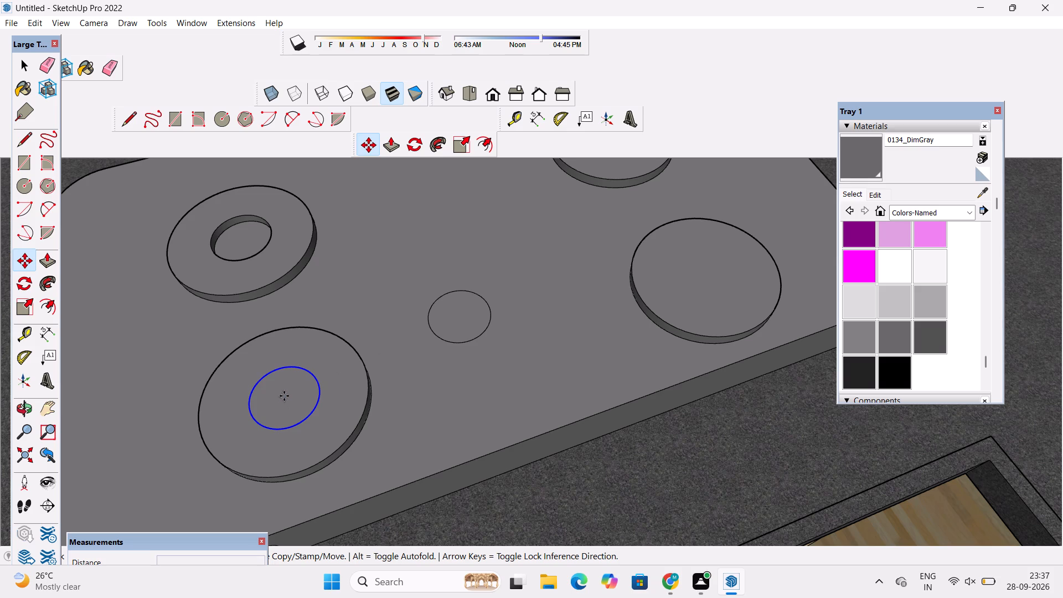
scroll(311, 385, "down", 6)
scroll(415, 367, "up", 6)
scroll(494, 374, "down", 6)
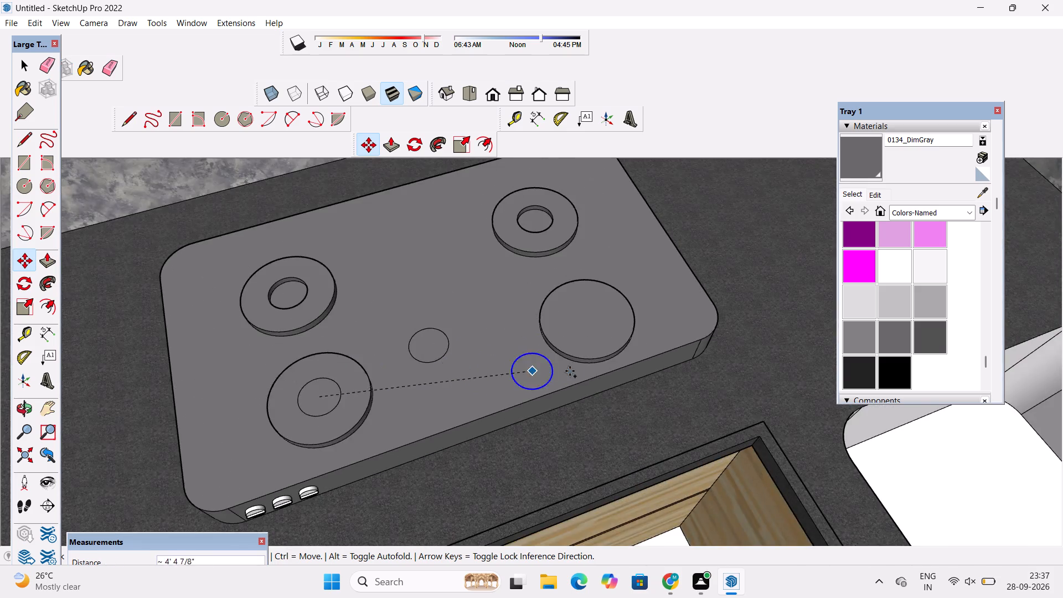
scroll(570, 371, "up", 5)
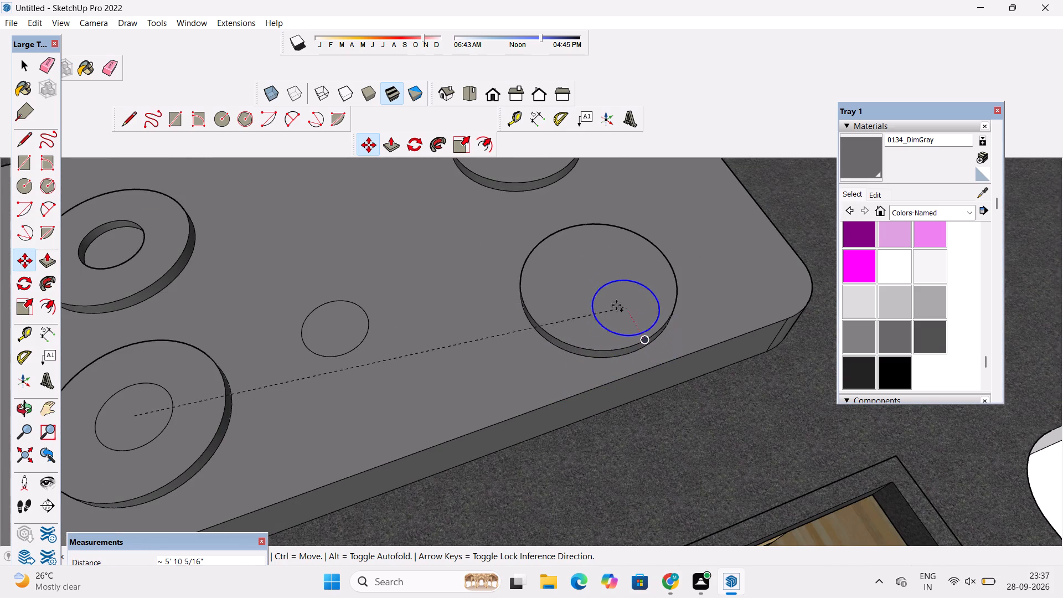
left_click(598, 283)
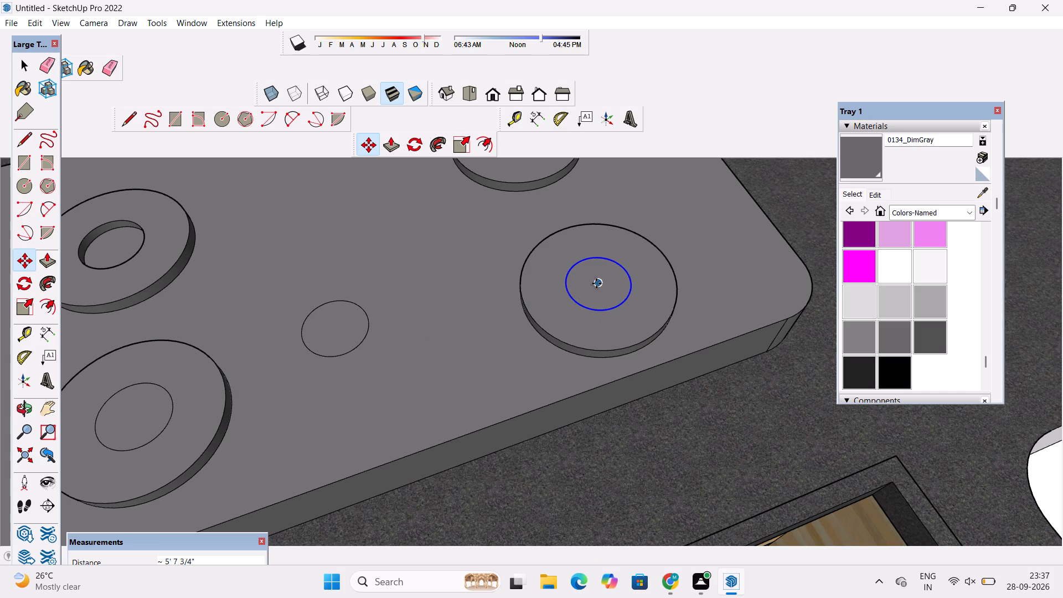
key("space")
Erase the leftover small circle from the cooktop surface between the burners.
type("e")
left_click_drag(368, 285, 338, 342)
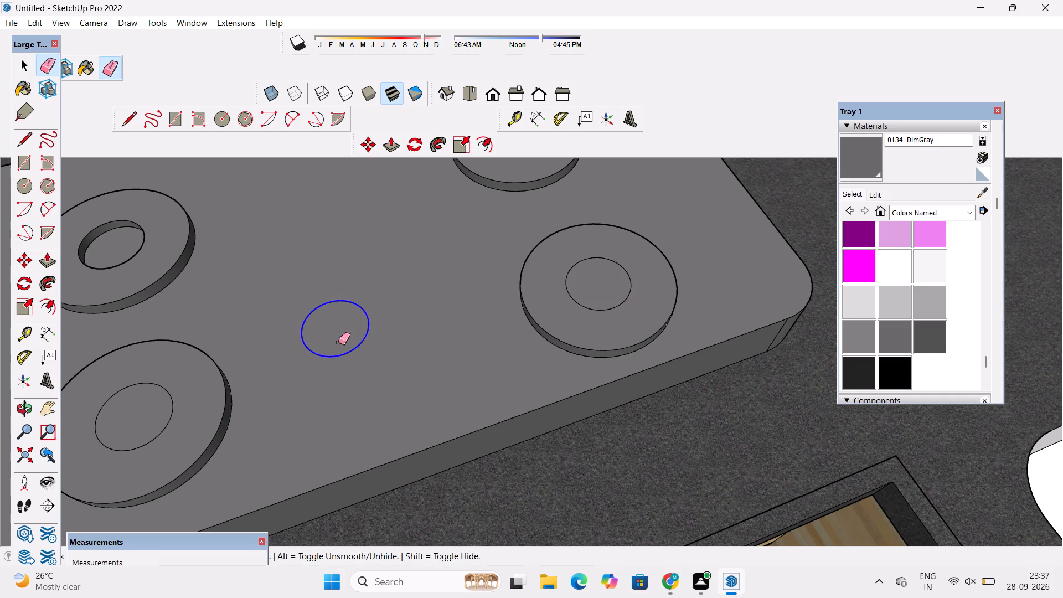
Push/Pull the inner circles of both front burner discs down 1 1/2" to recess their centres.
scroll(338, 342, "down", 5)
key("p")
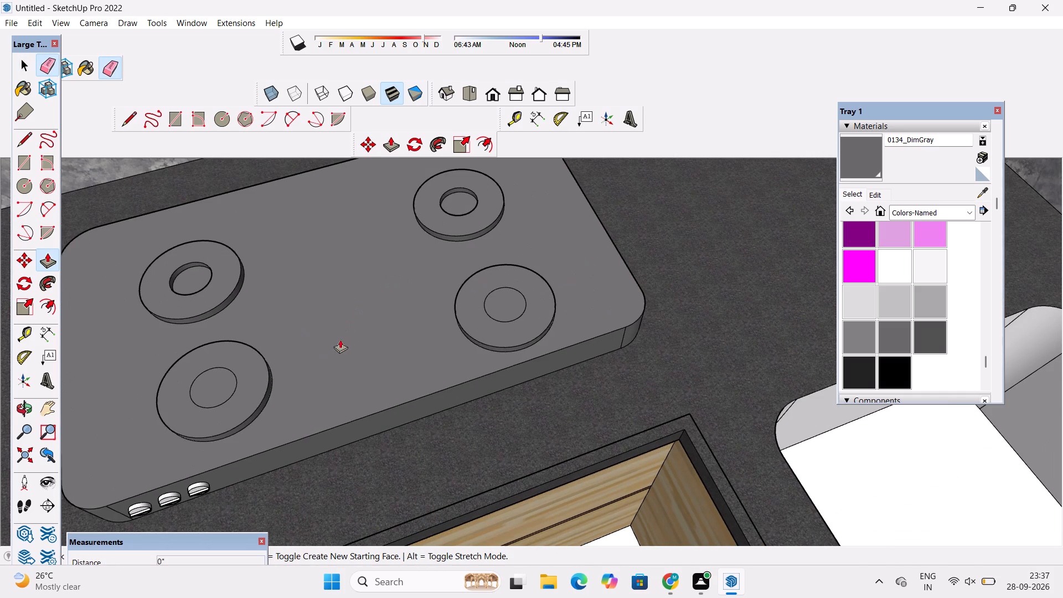
left_click(498, 301)
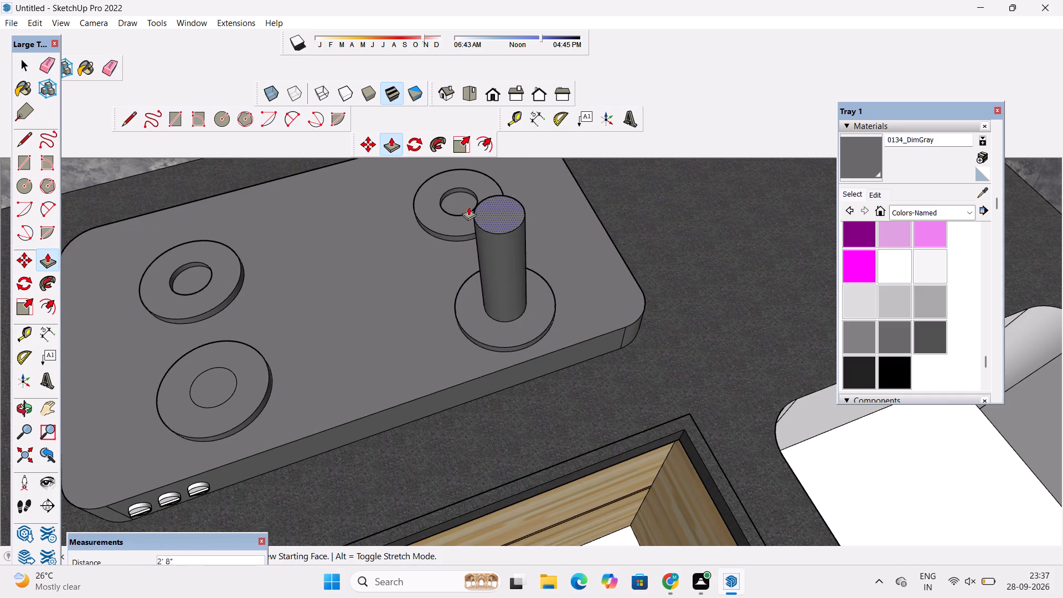
scroll(463, 204, "up", 5)
left_click(463, 204)
scroll(500, 220, "down", 10)
scroll(319, 310, "up", 4)
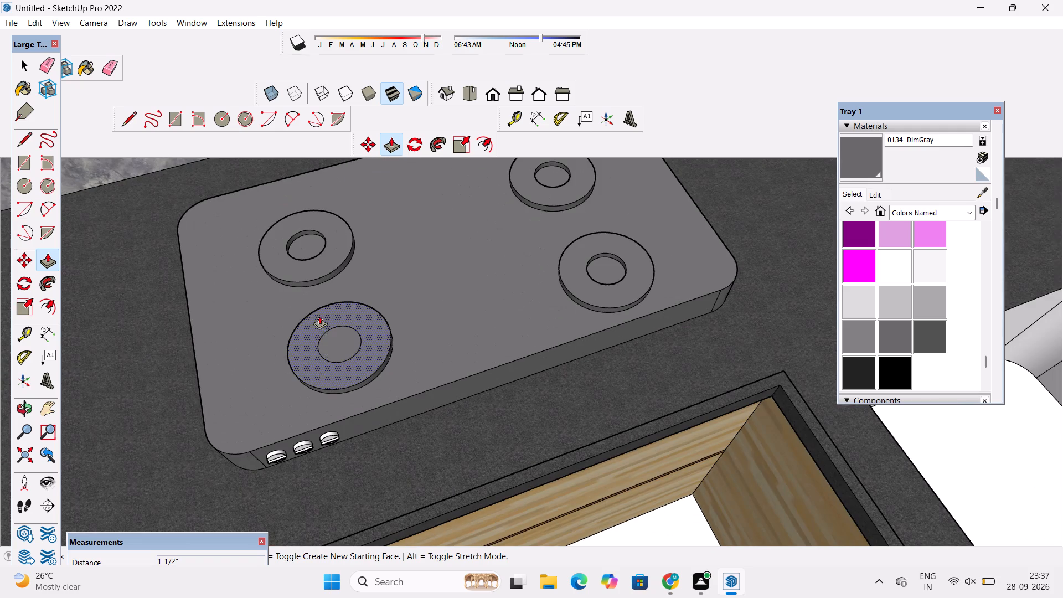
left_click(326, 333)
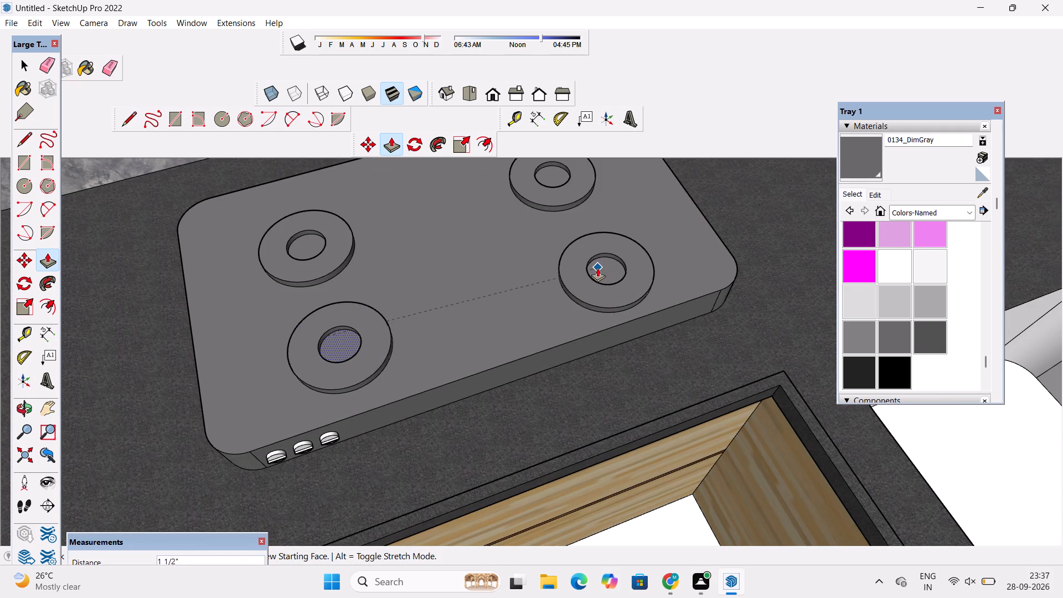
left_click(597, 268)
Examine the four-burner cooktop within the kitchen and up close from the knob side.
key("o")
scroll(558, 281, "down", 6)
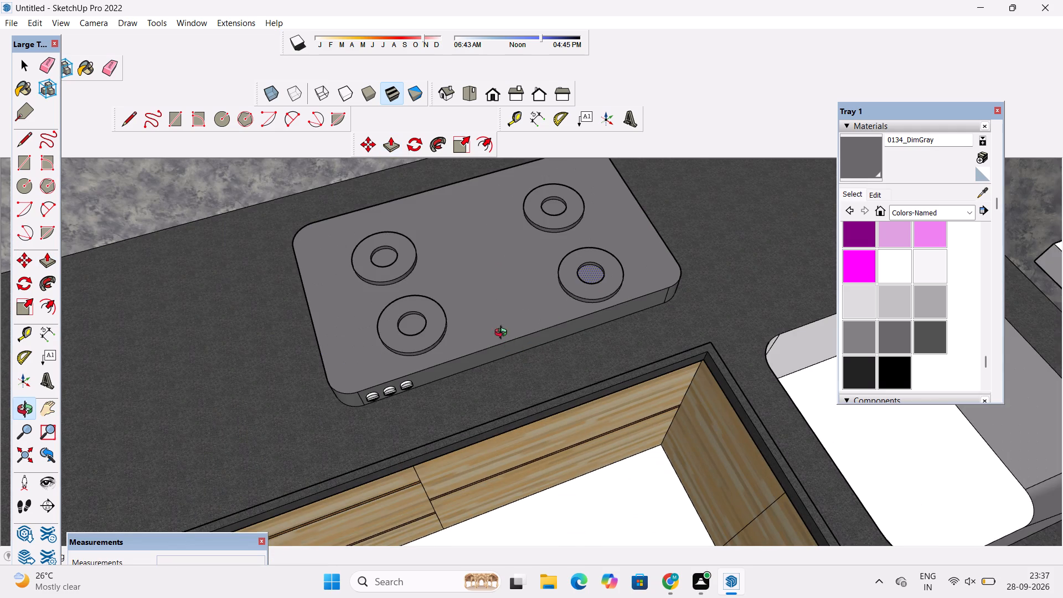
left_click(499, 102)
scroll(499, 323, "down", 12)
left_click_drag(544, 325, 482, 415)
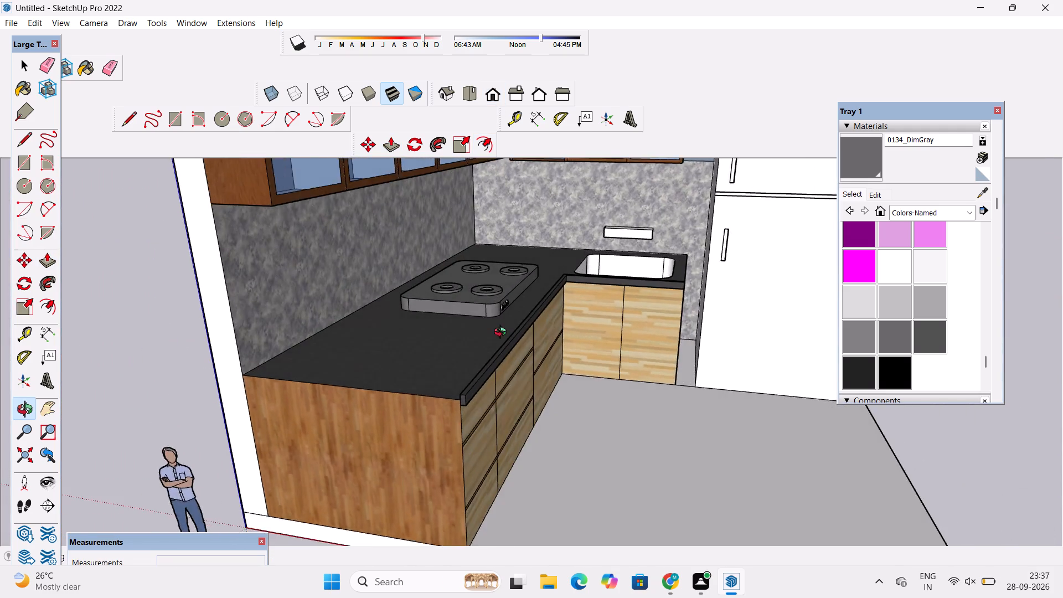
scroll(503, 331, "up", 4)
left_click_drag(522, 288, 417, 317)
scroll(442, 305, "up", 6)
left_click_drag(551, 305, 488, 367, "shift")
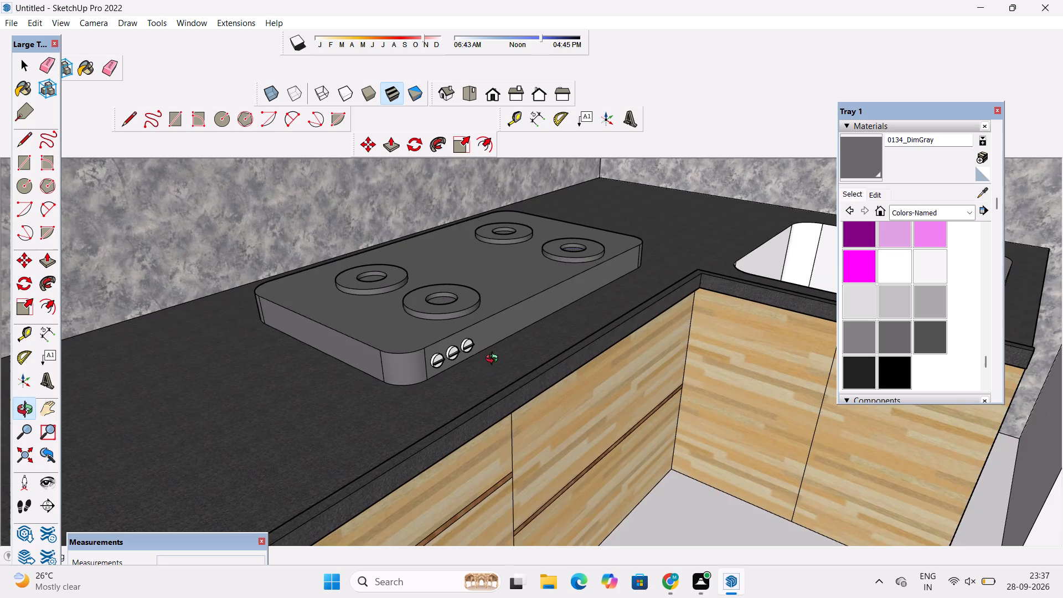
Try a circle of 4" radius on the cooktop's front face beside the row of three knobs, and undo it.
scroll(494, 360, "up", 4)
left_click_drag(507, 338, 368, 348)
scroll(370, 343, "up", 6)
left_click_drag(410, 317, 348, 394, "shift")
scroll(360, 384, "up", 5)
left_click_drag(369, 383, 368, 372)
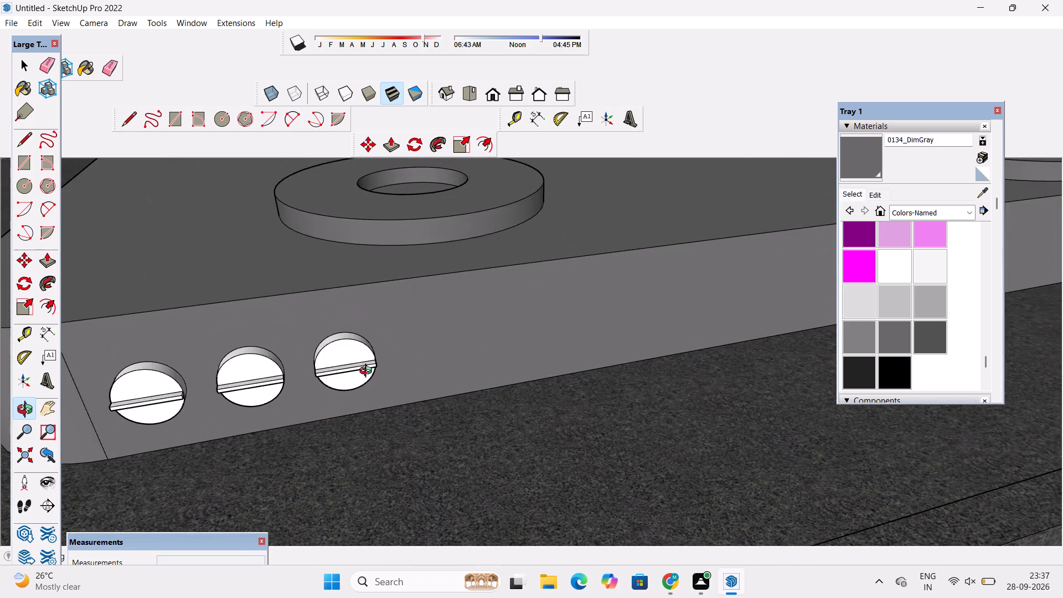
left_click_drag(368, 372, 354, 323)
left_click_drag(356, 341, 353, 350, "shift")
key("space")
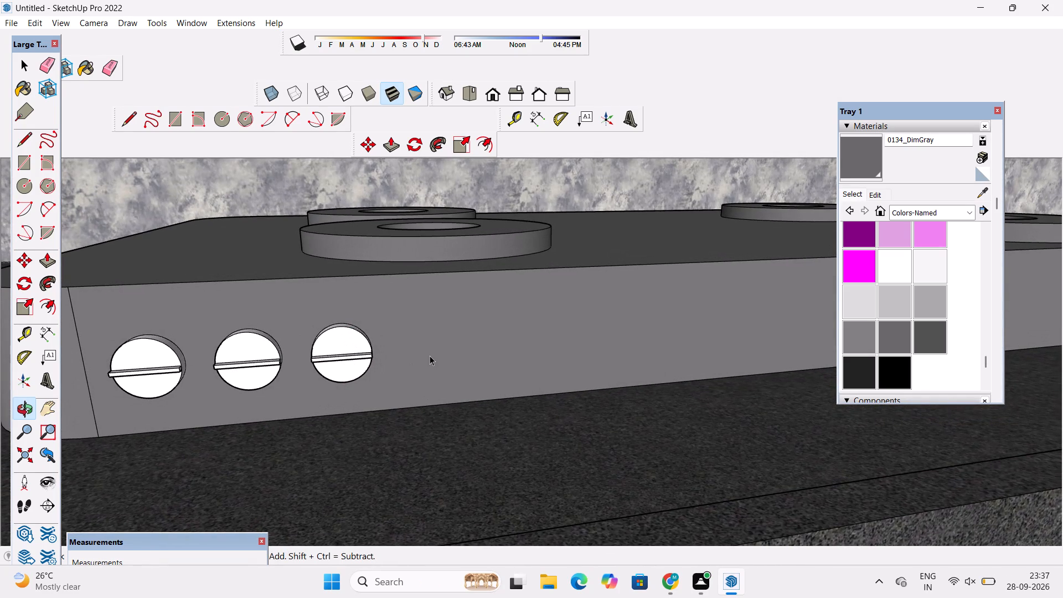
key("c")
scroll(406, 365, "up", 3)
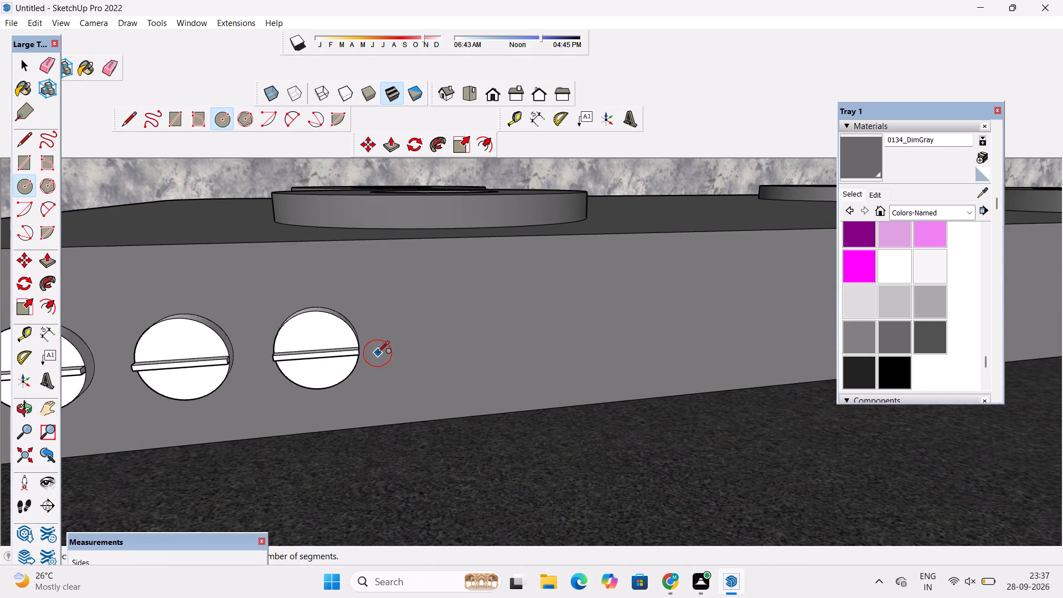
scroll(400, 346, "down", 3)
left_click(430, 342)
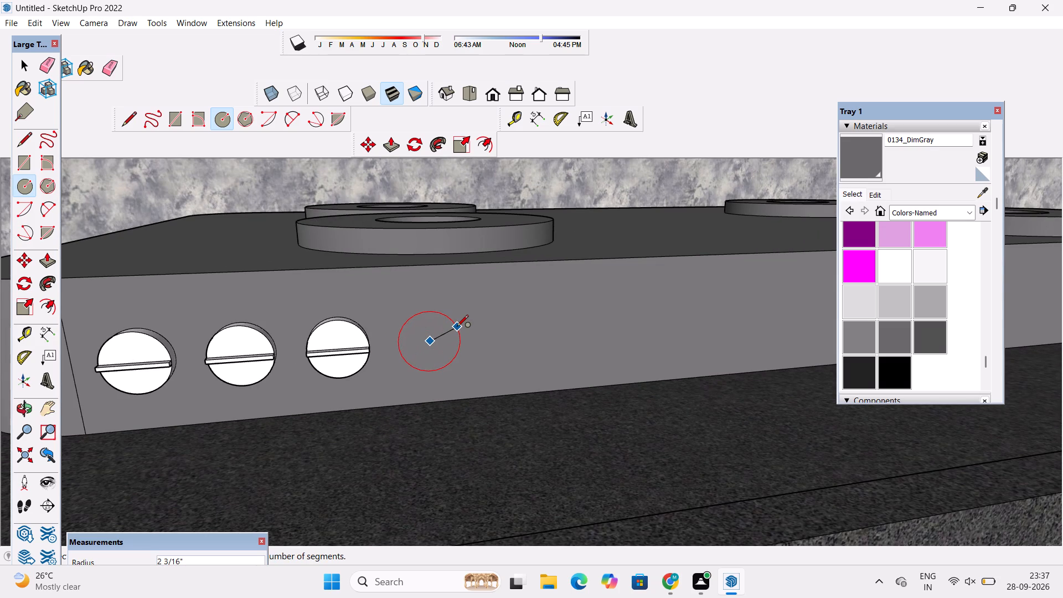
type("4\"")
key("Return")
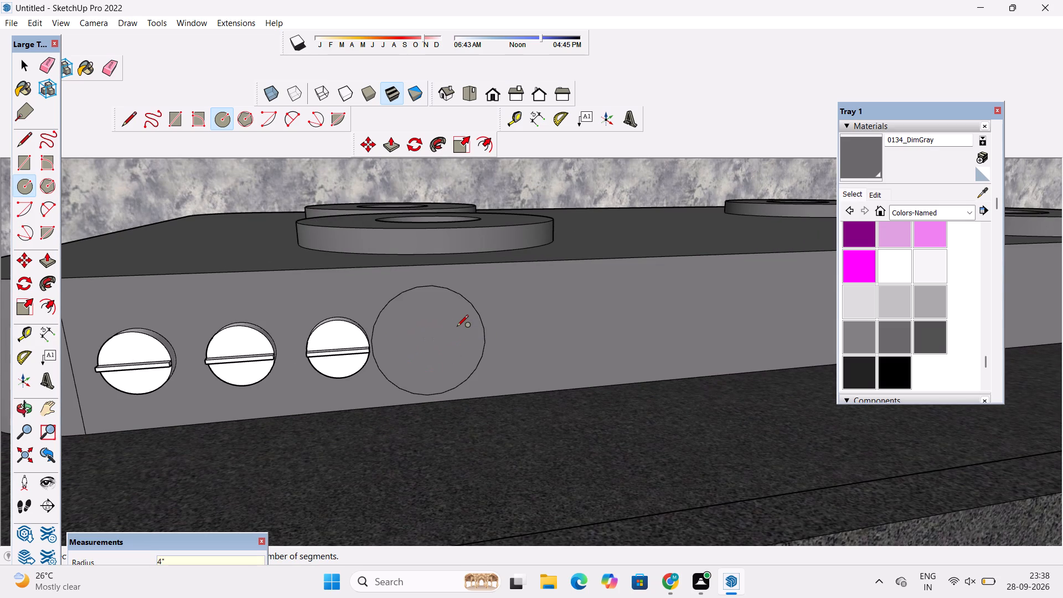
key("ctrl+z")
Draw a circle of 2" radius on the cooktop's front face beside the third knob, towards the sink.
left_click(425, 343)
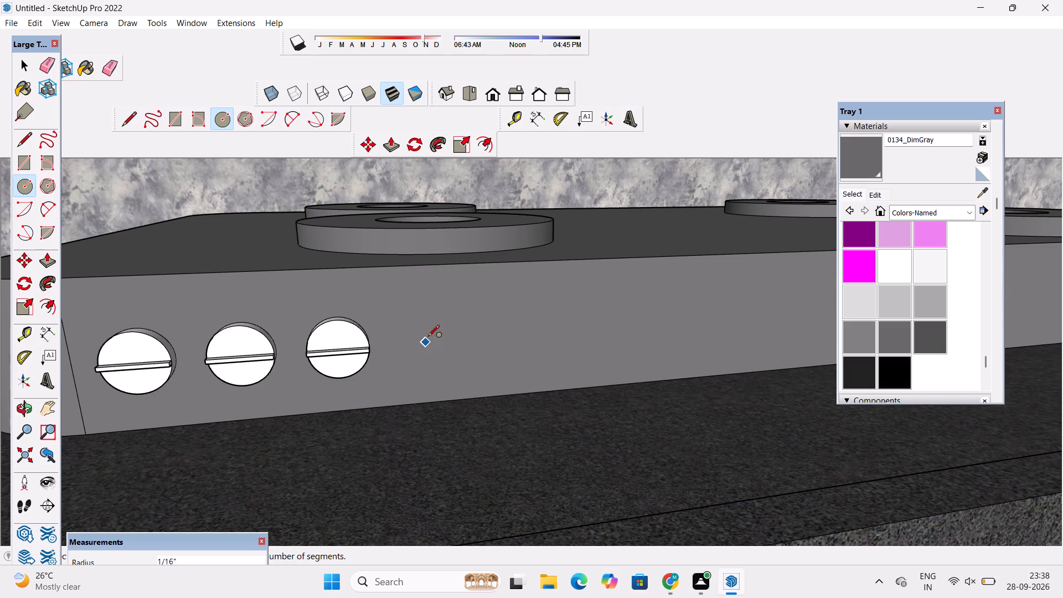
type("2\"")
key("Return")
key("space")
Set the new knob circle's segments to 60 to smooth its outline.
scroll(440, 319, "up", 2)
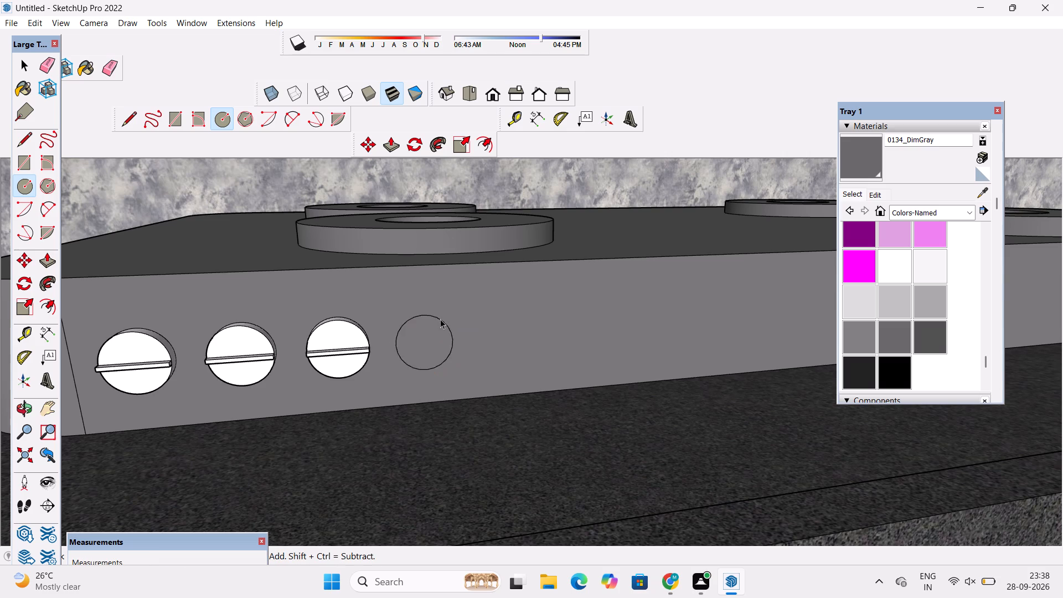
scroll(440, 319, "up", 8)
left_click(441, 322)
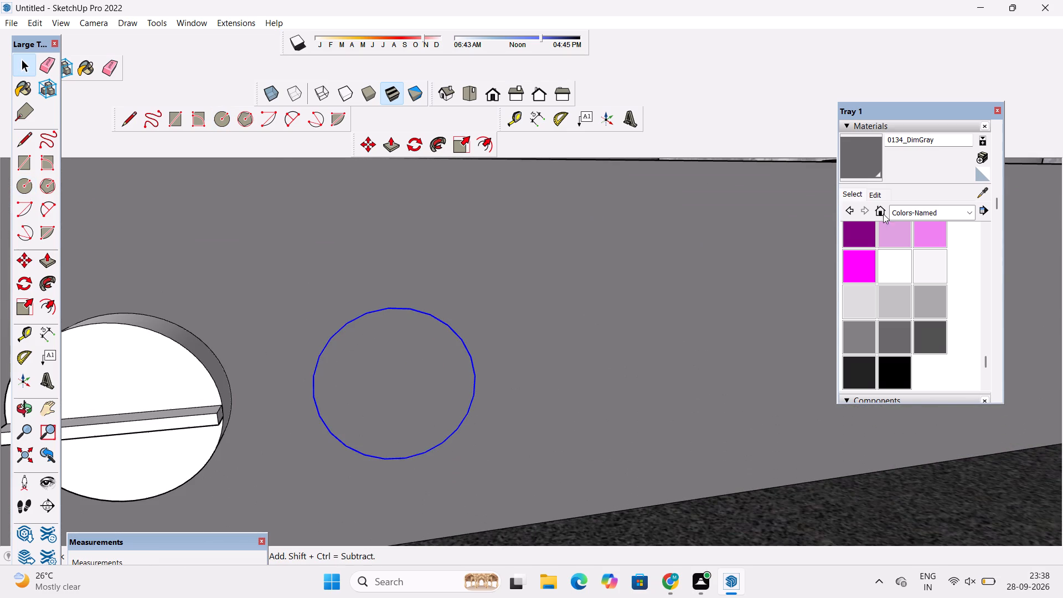
scroll(905, 195, "up", 4)
left_click(941, 193)
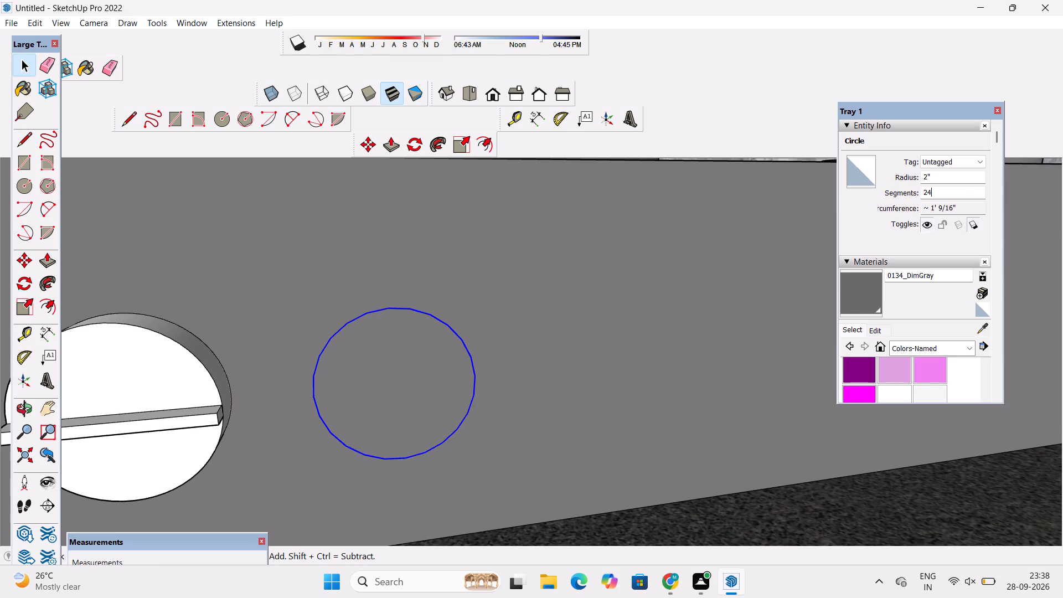
key("BackSpace")
key("BackSpace")
key("BackSpace")
key("BackSpace")
key("BackSpace")
key("BackSpace")
key("BackSpace")
key("BackSpace")
key("BackSpace")
type("60")
key("Return")
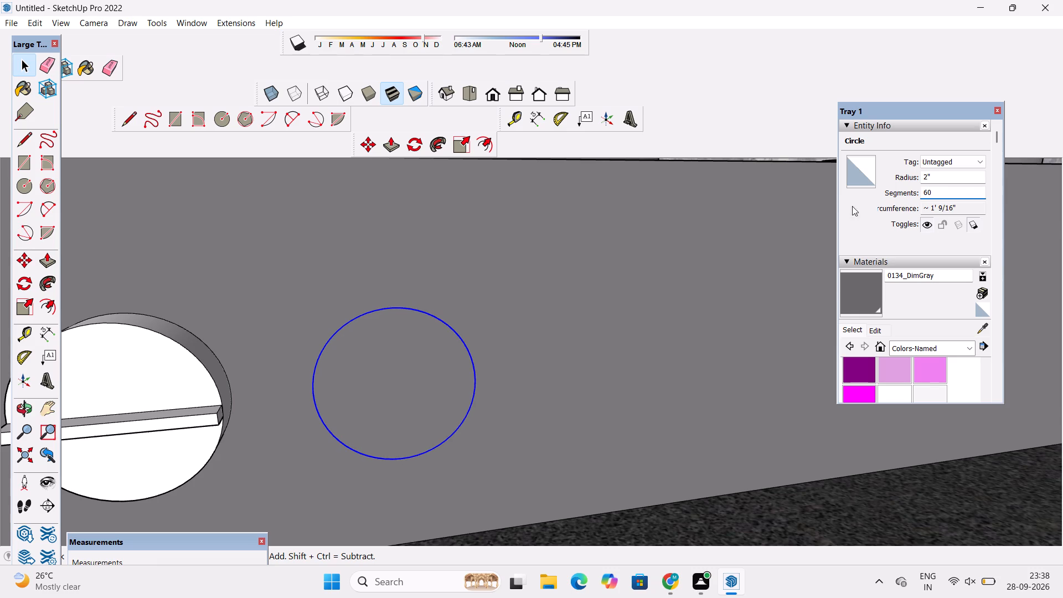
Push/Pull the new circle 1" into the cooktop's front face to match the neighbouring knob's recess.
scroll(525, 342, "down", 3)
key("space")
left_click(521, 343)
left_click(448, 364)
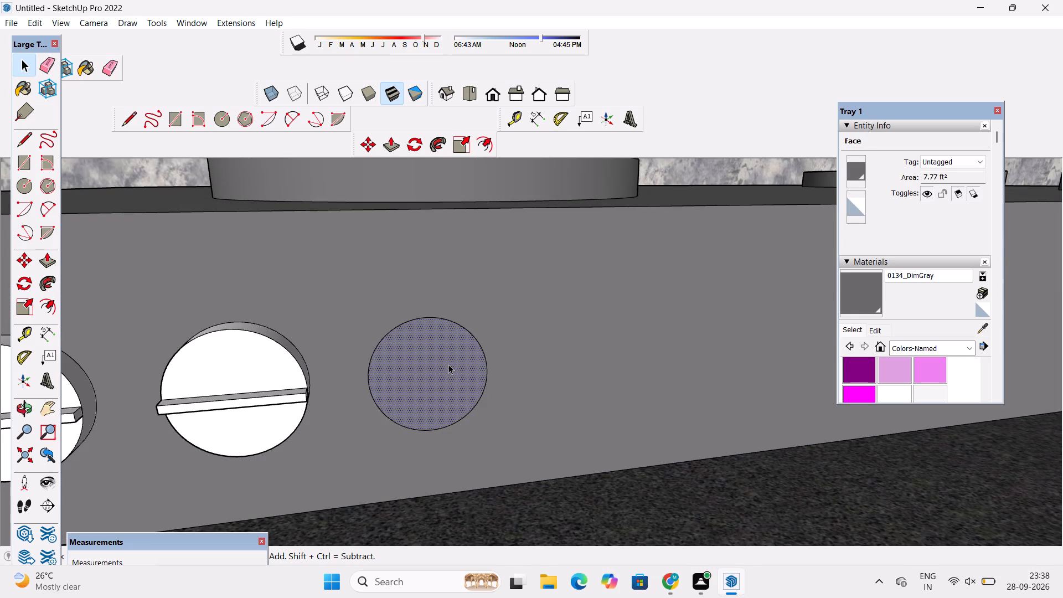
key("p")
left_click(448, 364)
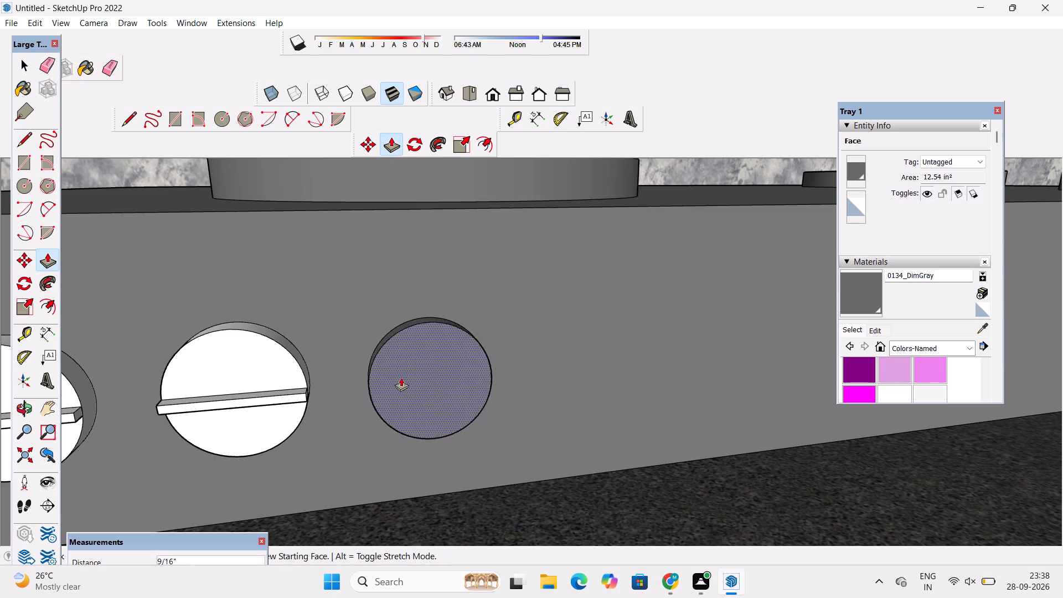
left_click(300, 372)
scroll(303, 368, "down", 4)
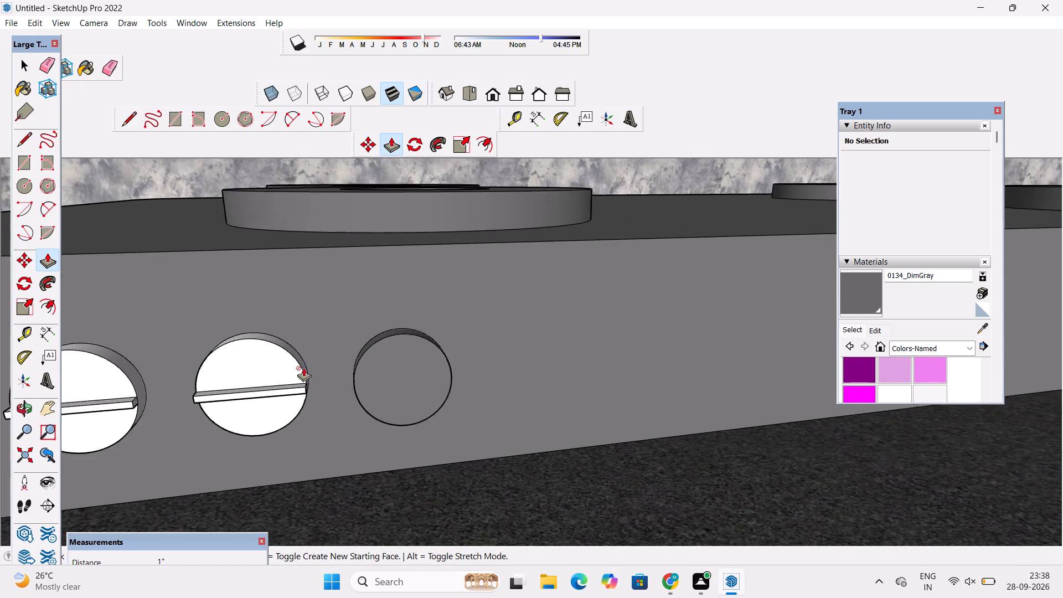
scroll(303, 368, "down", 1)
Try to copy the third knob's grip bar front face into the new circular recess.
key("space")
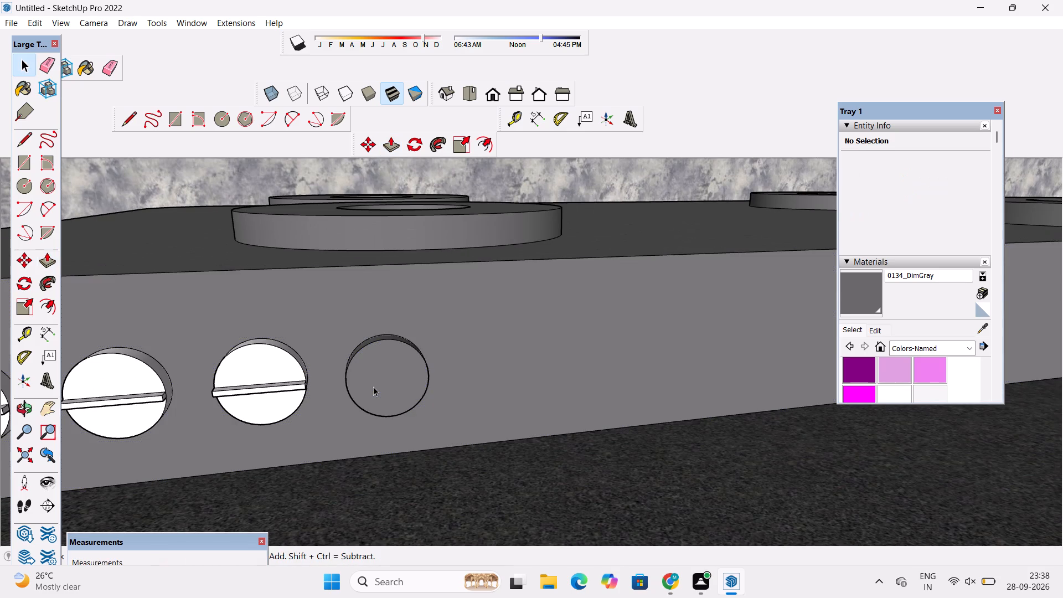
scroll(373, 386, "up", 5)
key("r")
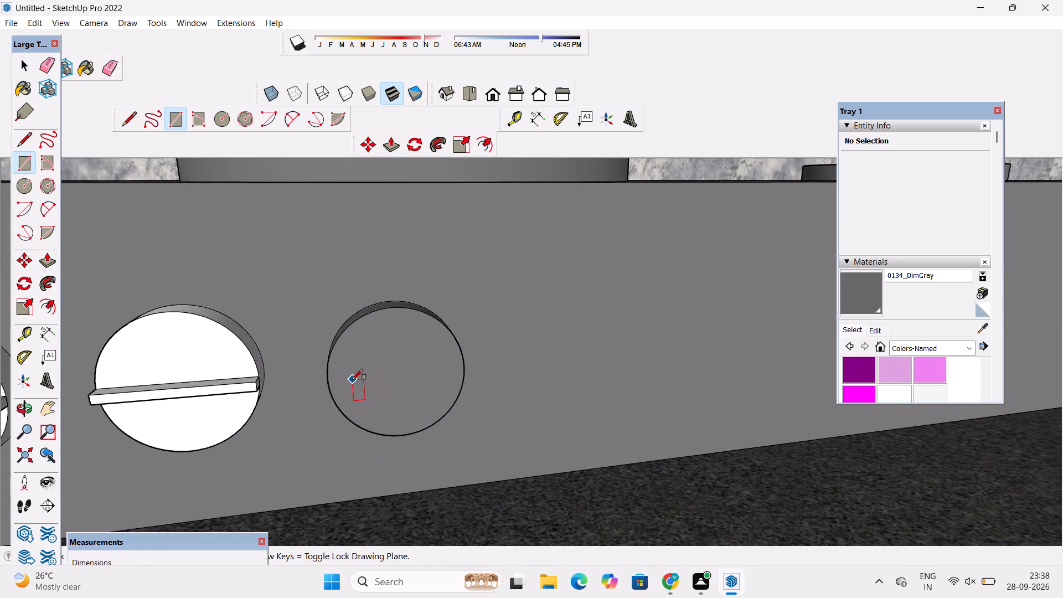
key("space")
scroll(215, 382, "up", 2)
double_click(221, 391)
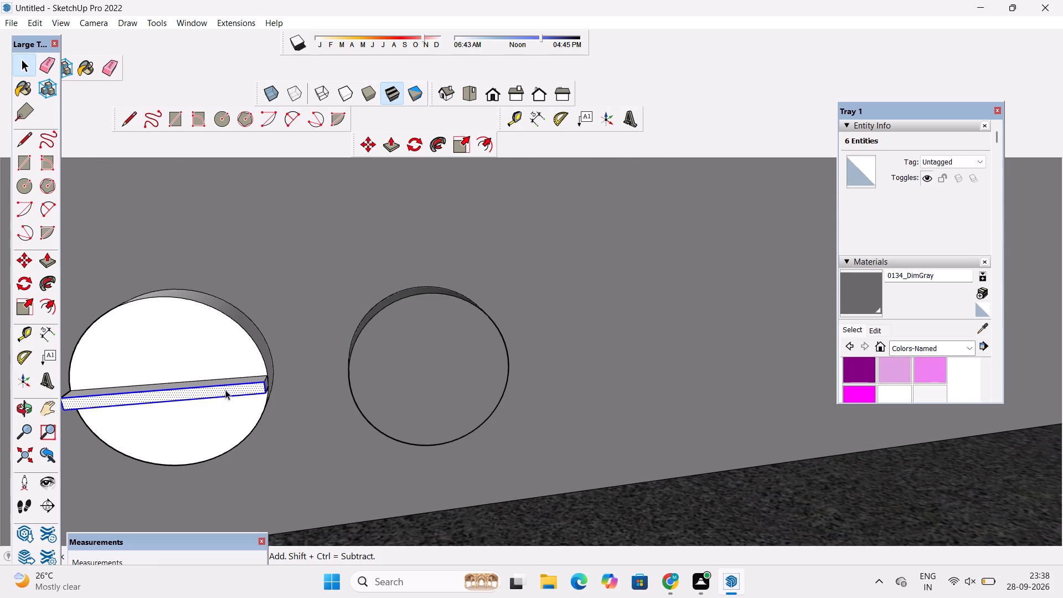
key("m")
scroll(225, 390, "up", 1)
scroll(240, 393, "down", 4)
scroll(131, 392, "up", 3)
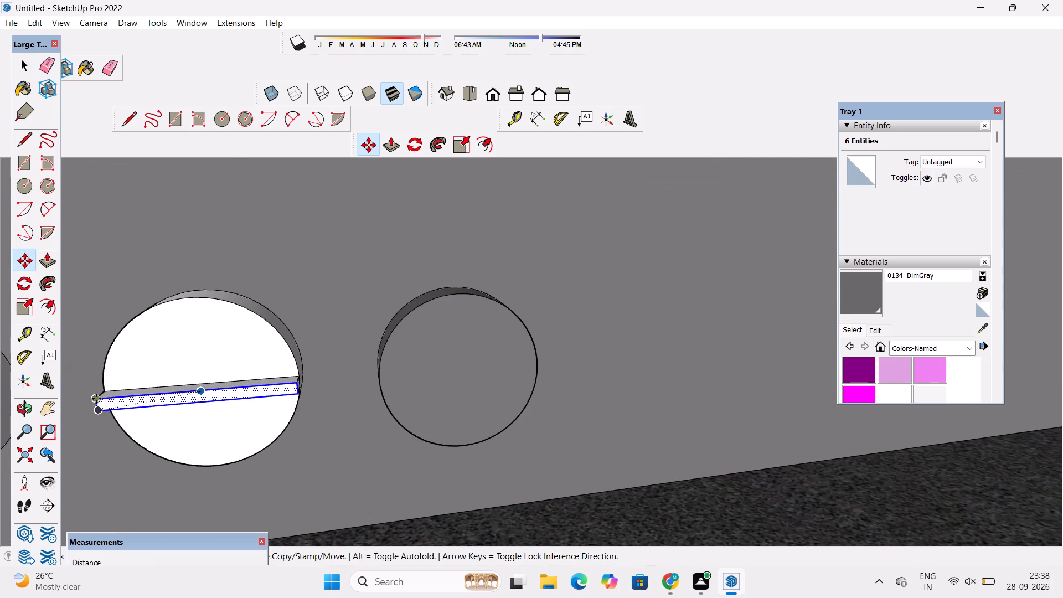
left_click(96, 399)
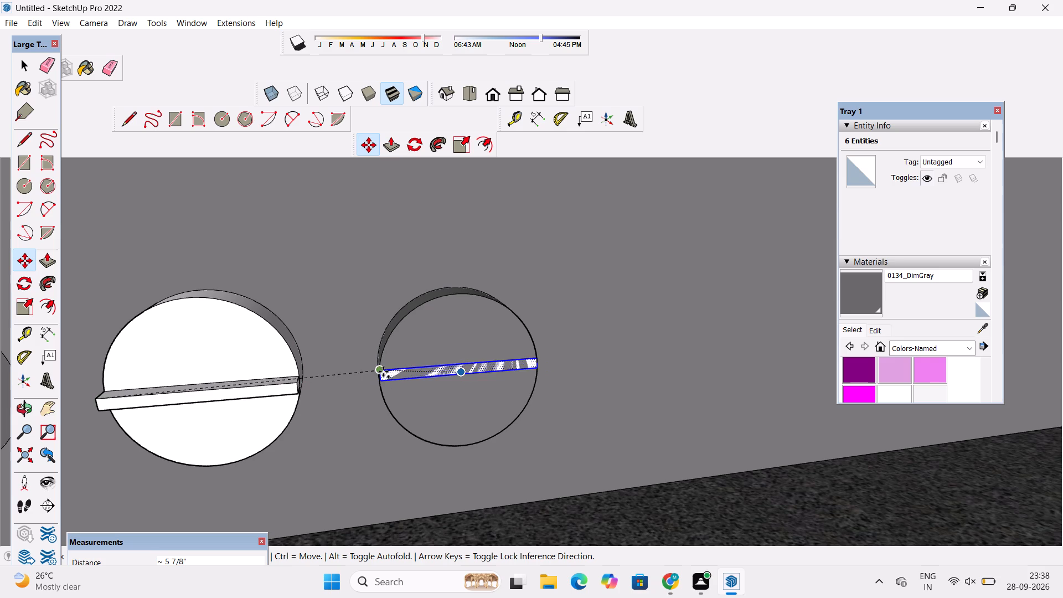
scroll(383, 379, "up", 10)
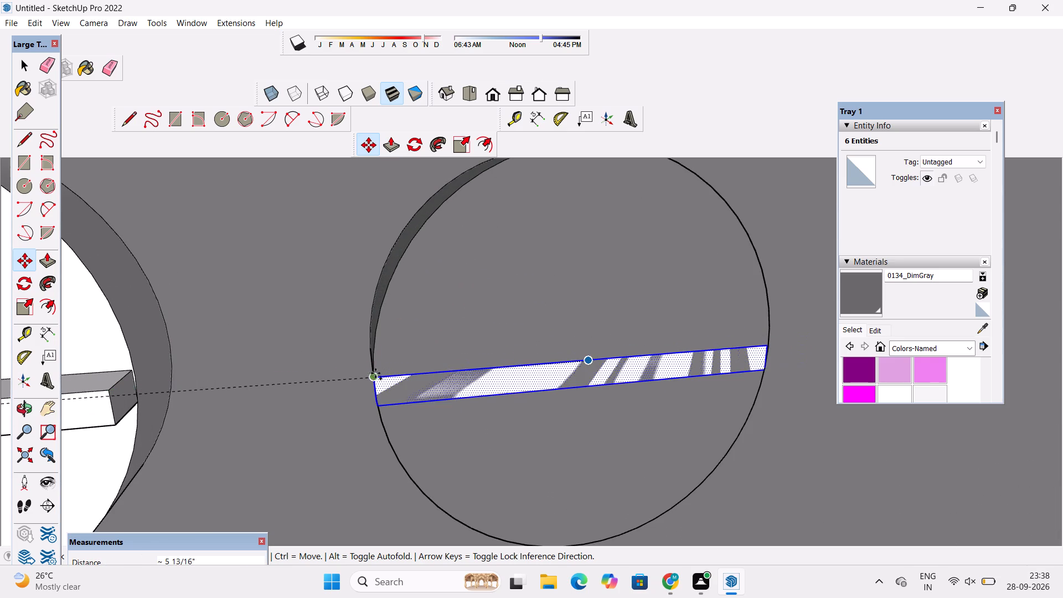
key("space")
Draw a rectangle about 4" by 1/4" across the middle of the new recess, from edge to edge.
key("o")
scroll(354, 375, "down", 4)
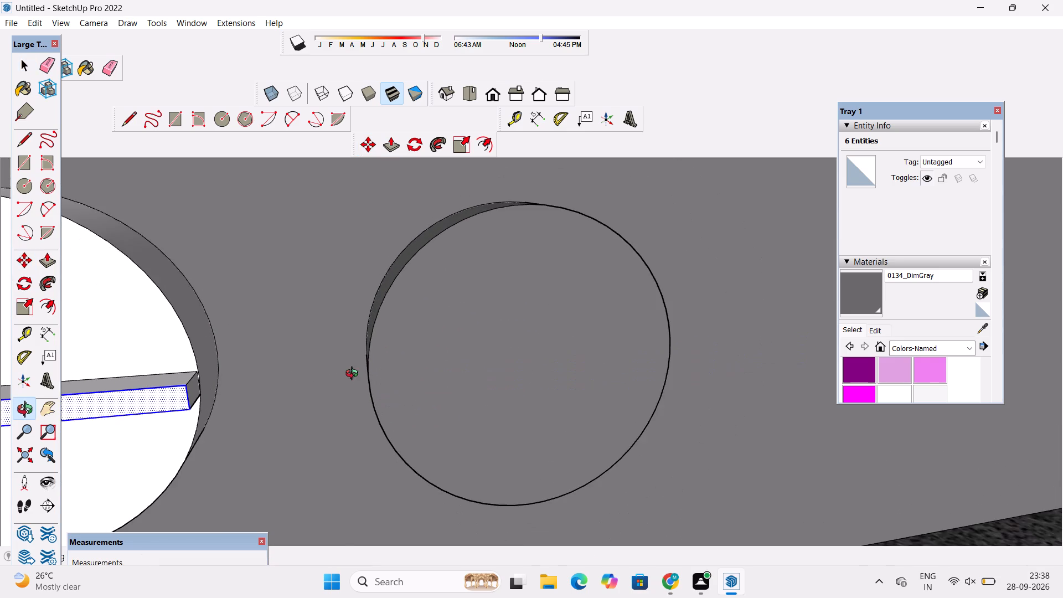
left_click_drag(422, 382, 410, 374)
key("r")
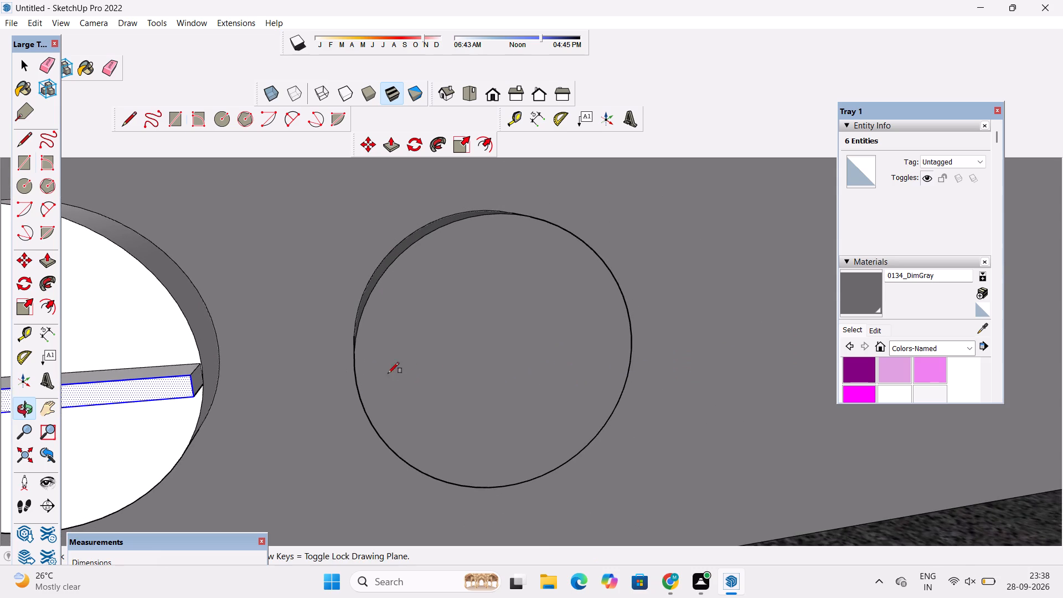
left_click(355, 353)
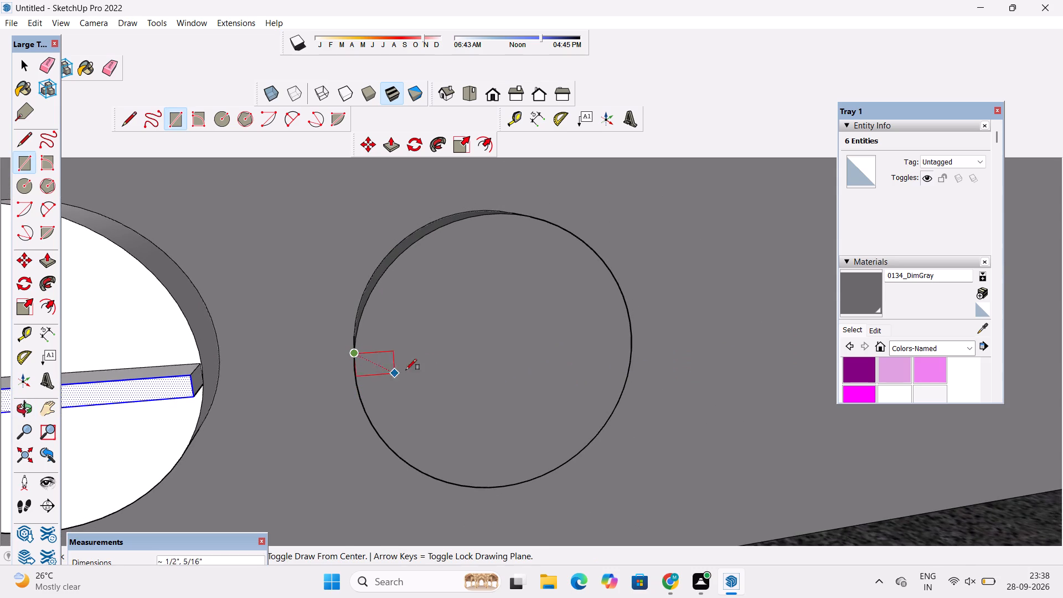
left_click(631, 348)
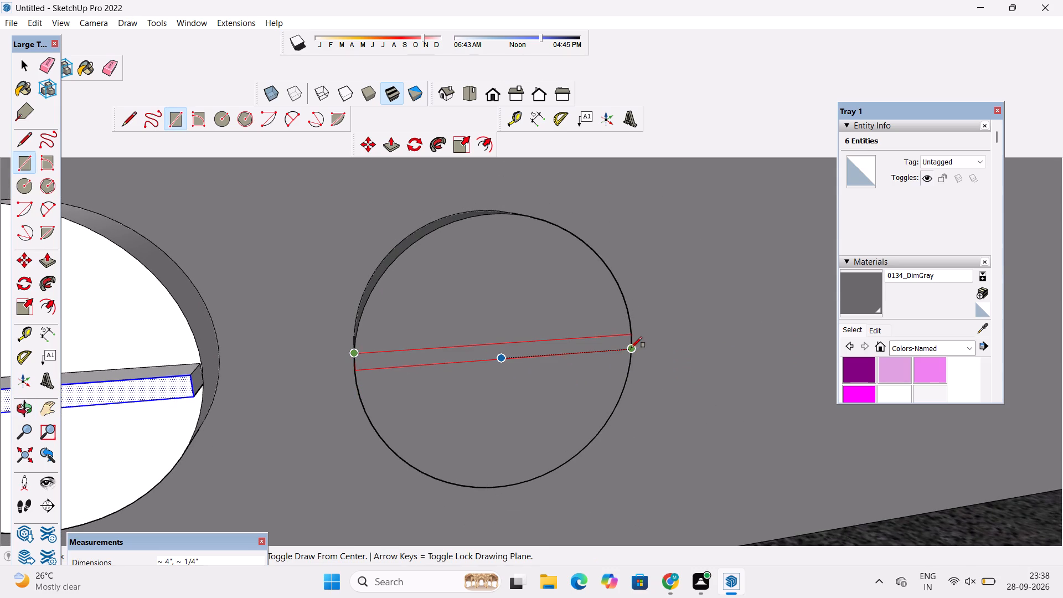
key("space")
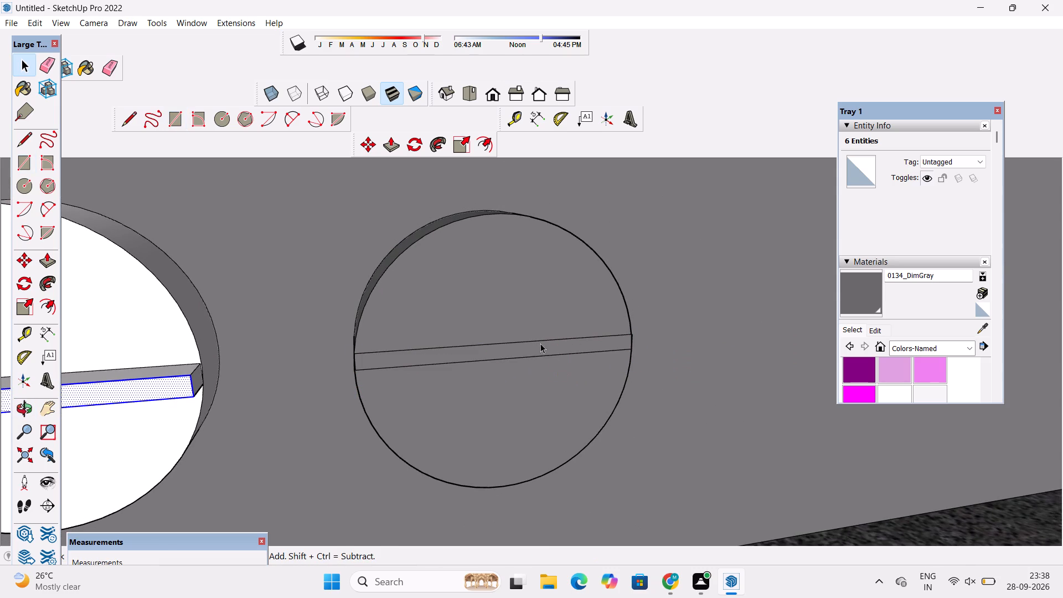
Push/Pull the rectangular strip outward 1/2" as the fourth knob's grip bar, matching the third knob's bar.
left_click(540, 348)
key("p")
left_click(540, 348)
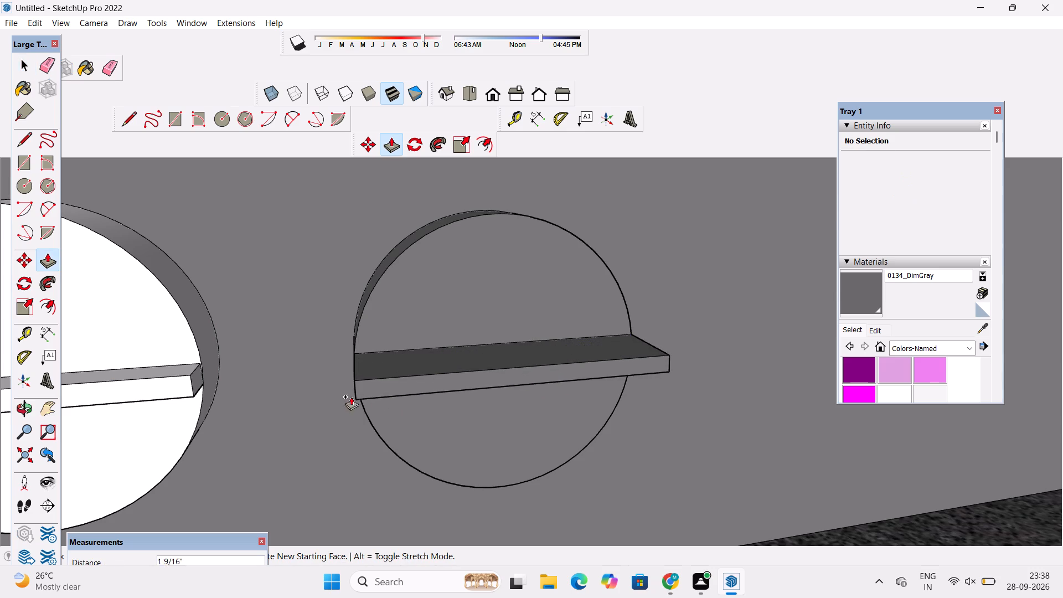
left_click(192, 382)
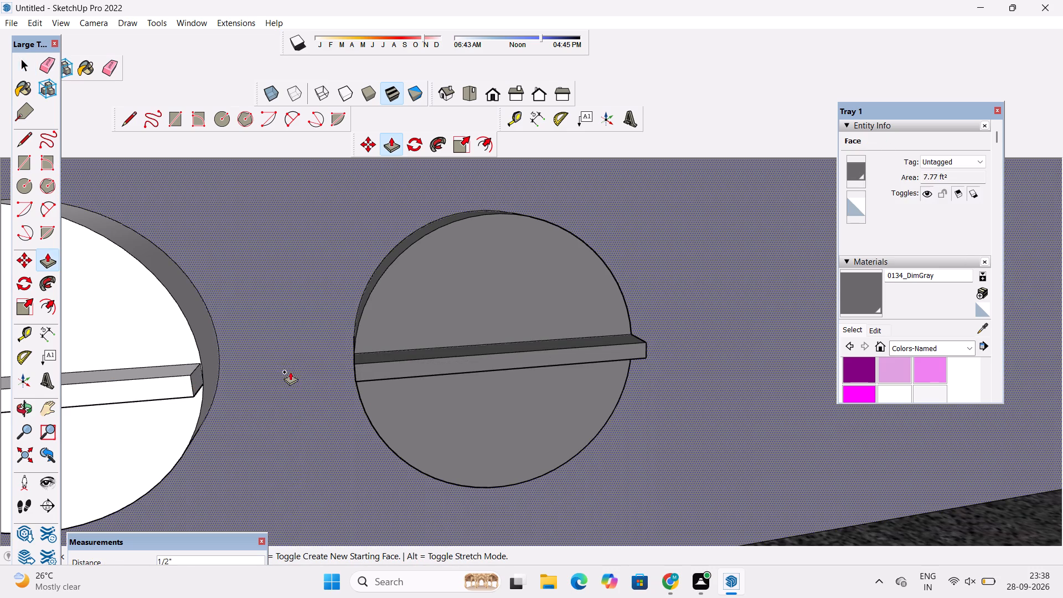
Examine the row of four knobs on the cooktop's front face.
key("o")
left_click_drag(331, 381, 450, 377)
scroll(455, 370, "down", 6)
left_click_drag(504, 373, 392, 366)
scroll(388, 354, "down", 2)
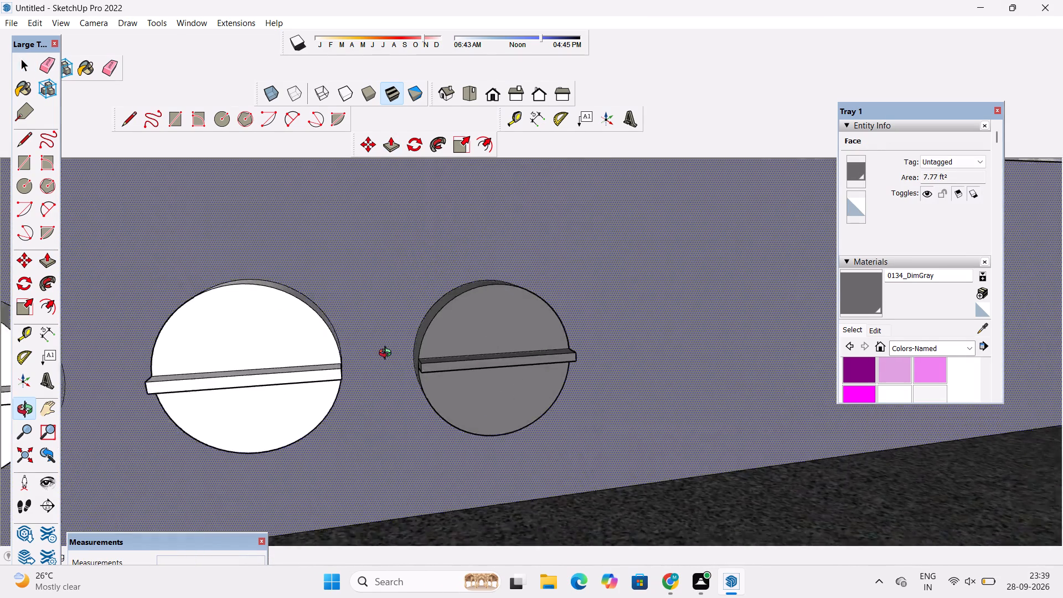
scroll(388, 354, "down", 14)
left_click_drag(464, 389, 456, 418)
scroll(417, 398, "down", 6)
left_click_drag(424, 411, 423, 380)
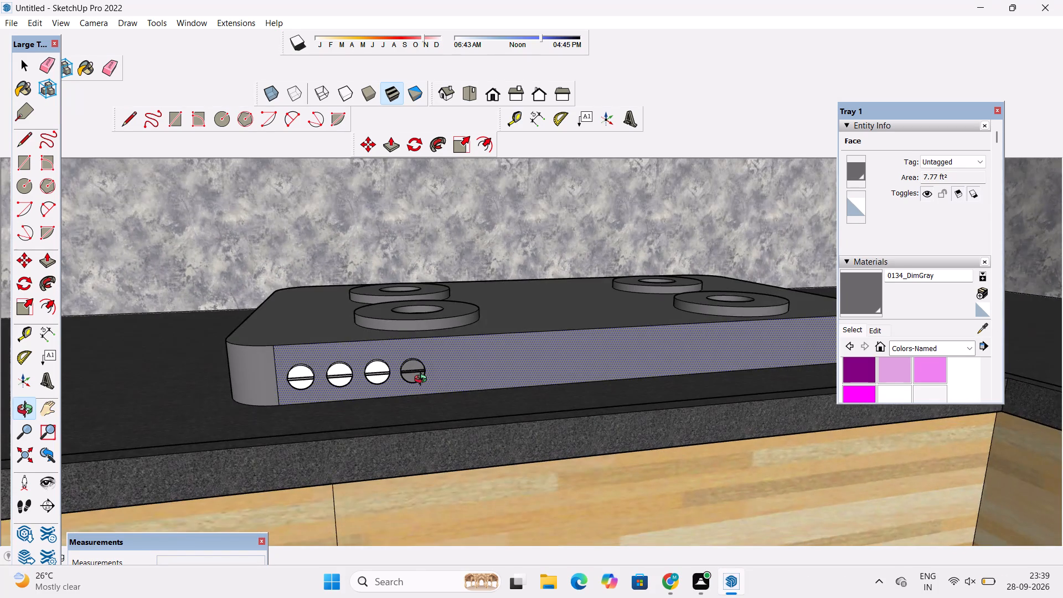
Paint the third knob's disc halves, grip bar and recess wall with 0134_DimGray.
scroll(423, 380, "up", 2)
left_click_drag(421, 373, 390, 383, "ctrl")
scroll(345, 391, "up", 6)
left_click_drag(347, 391, 355, 393, "ctrl")
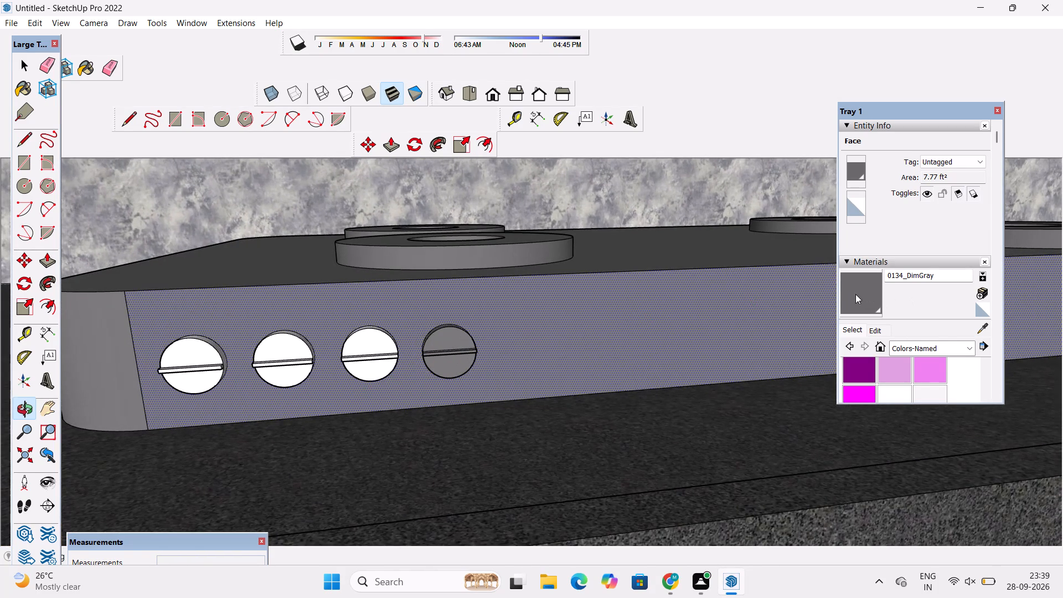
left_click(843, 293)
scroll(384, 384, "up", 4)
left_click(373, 349)
left_click(373, 333)
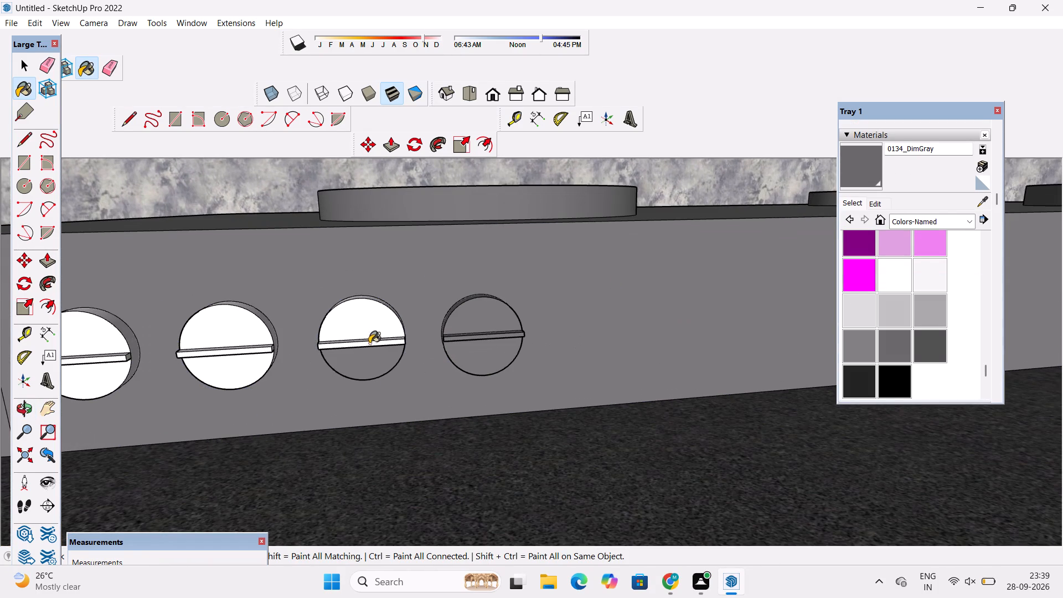
left_click(369, 346)
scroll(391, 306, "up", 13)
left_click(391, 313)
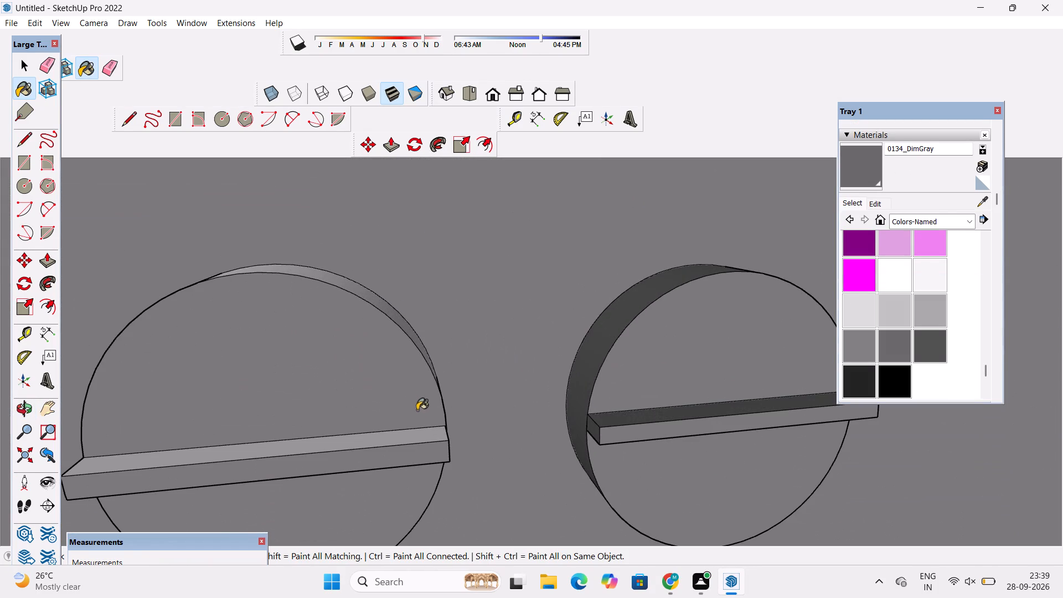
left_click(421, 435)
scroll(472, 370, "down", 6)
scroll(391, 447, "up", 11)
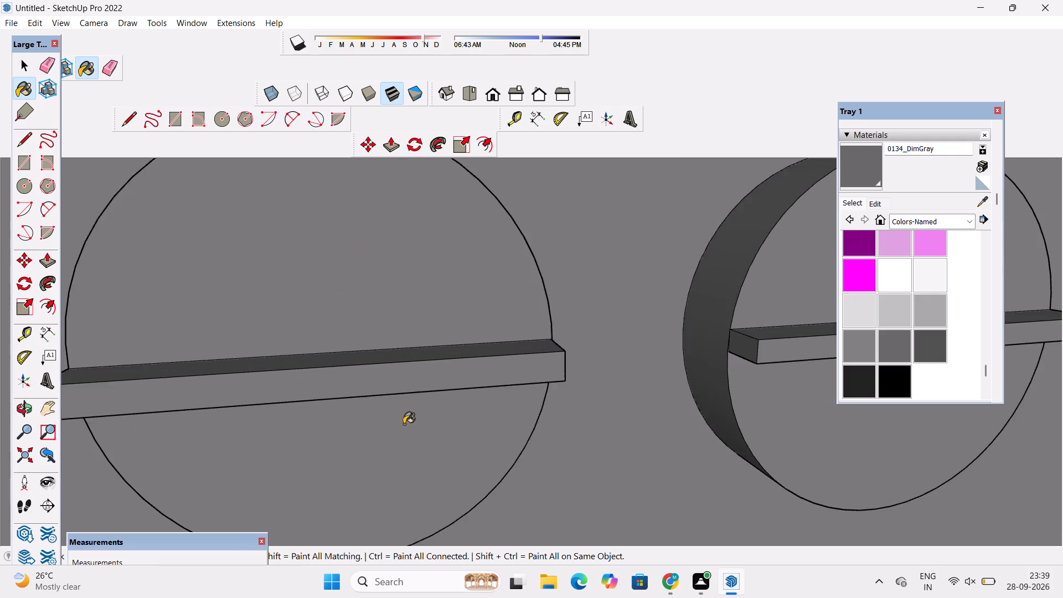
scroll(404, 424, "up", 11)
scroll(524, 347, "up", 10)
Paint the second knob from the left, both disc halves and the front and top of its grip bar, with 0134_DimGray.
scroll(523, 331, "down", 11)
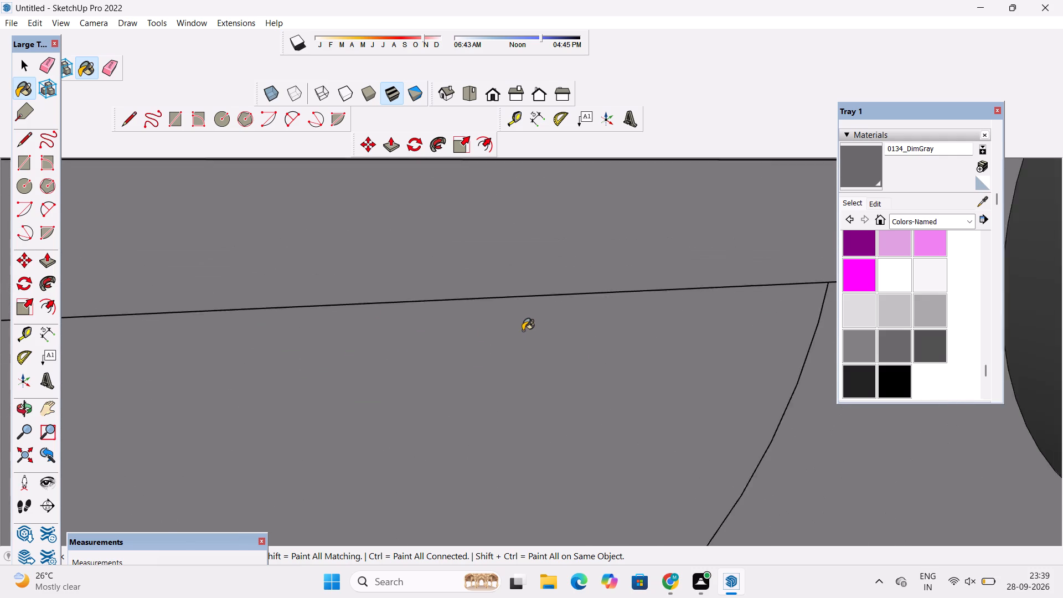
scroll(523, 331, "down", 20)
scroll(523, 331, "down", 17)
scroll(382, 312, "up", 6)
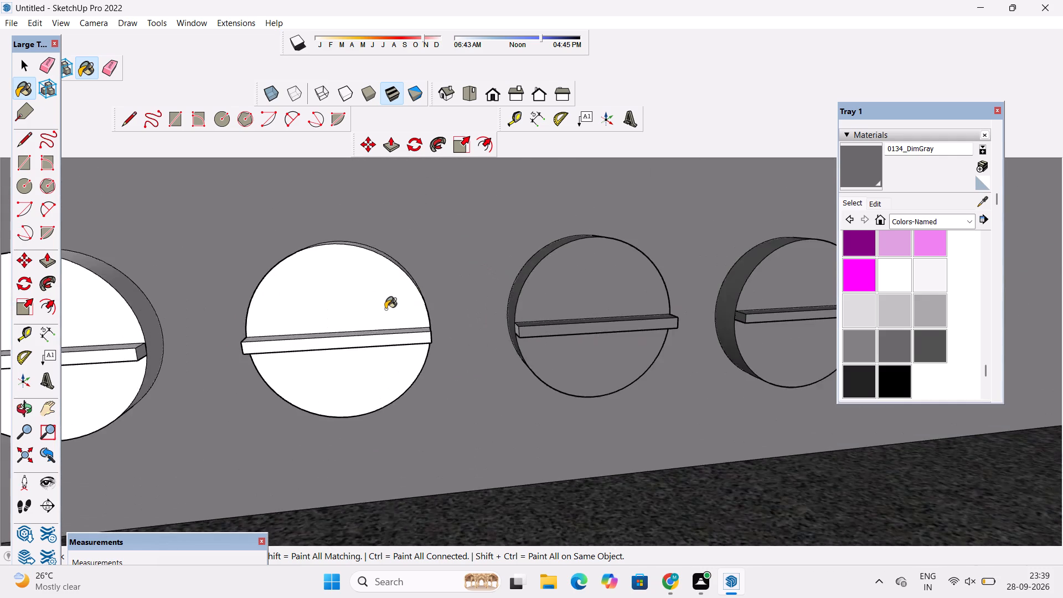
scroll(424, 290, "up", 18)
left_click(412, 312)
left_click(376, 344)
scroll(411, 261, "down", 7)
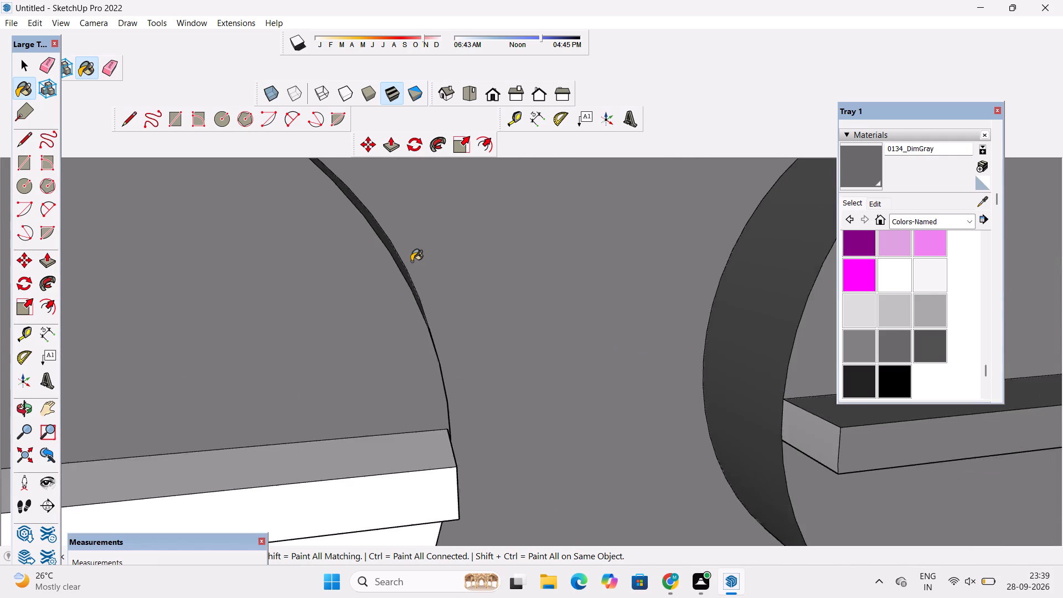
scroll(411, 261, "down", 6)
scroll(401, 399, "up", 6)
left_click(398, 389)
left_click(405, 348)
left_click(407, 310)
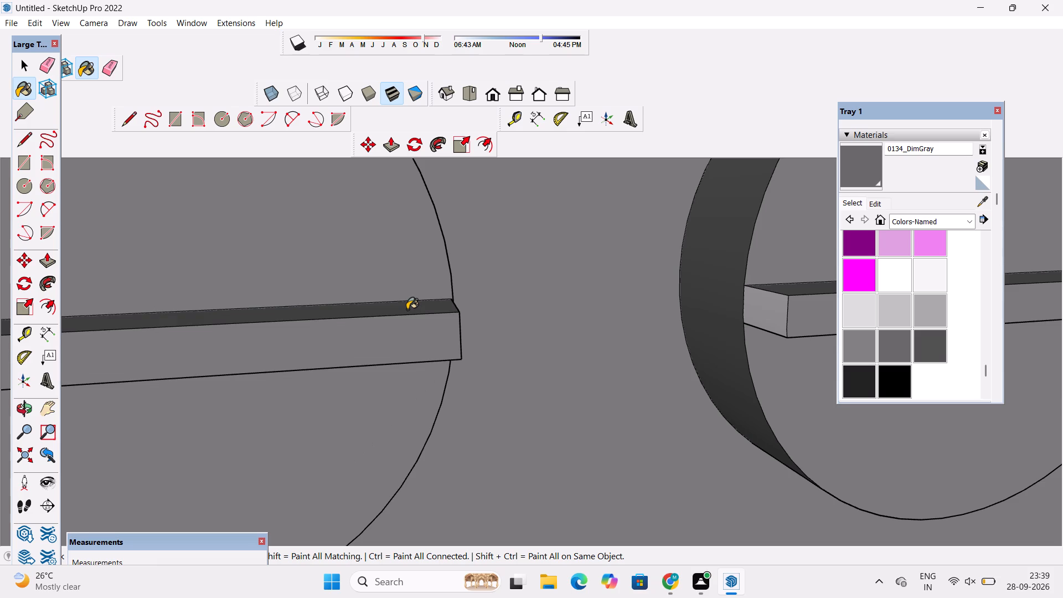
Paint the exposed grip bar end faces on the knobs beside the unpainted leftmost one with 0134_DimGray.
scroll(395, 331, "down", 5)
scroll(602, 313, "up", 5)
left_click(676, 317)
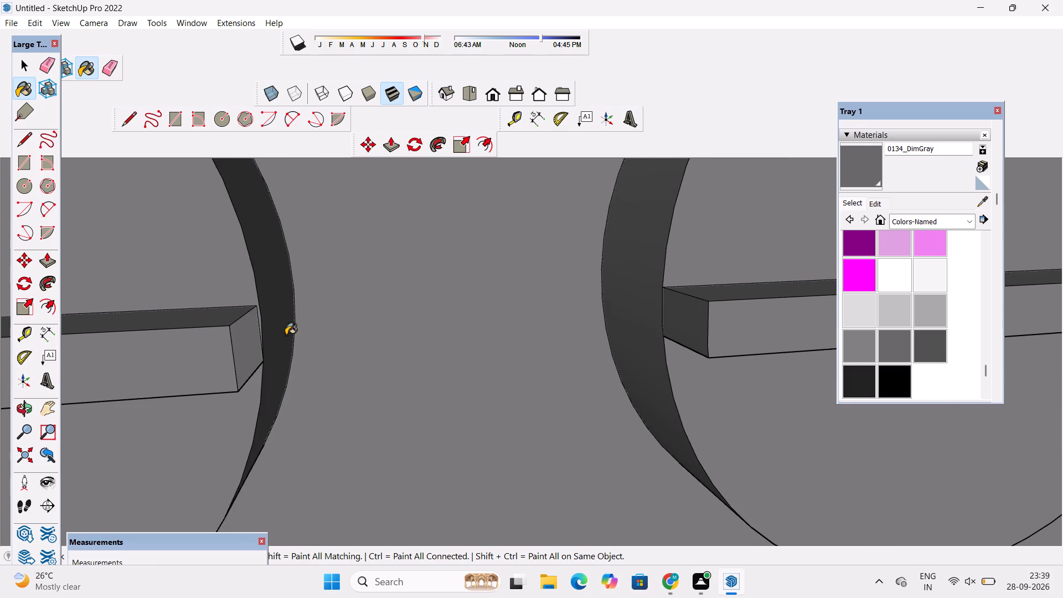
left_click(252, 346)
scroll(391, 287, "down", 20)
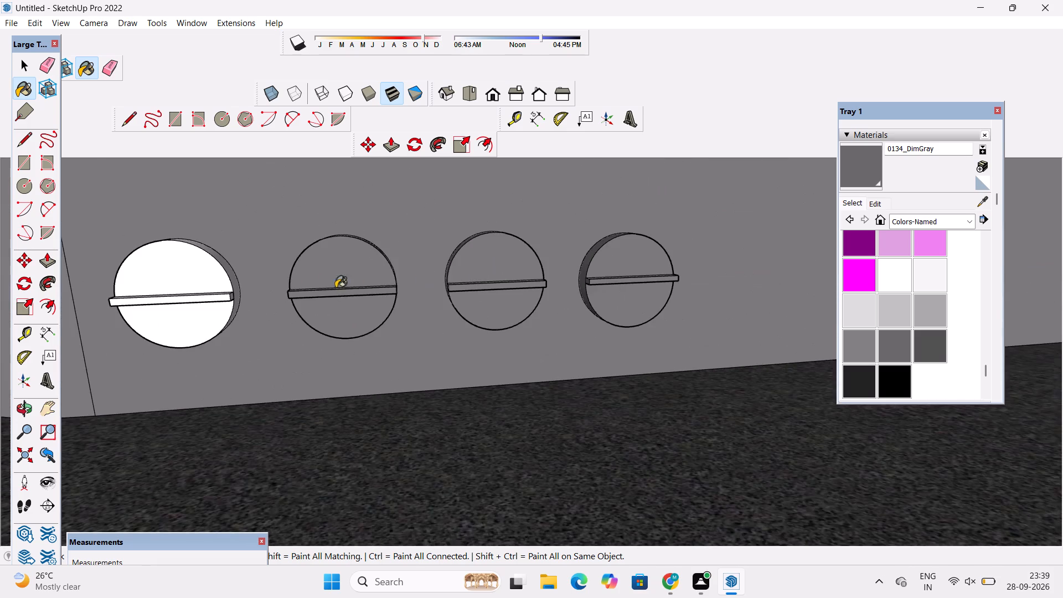
scroll(255, 288, "up", 20)
scroll(255, 288, "up", 3)
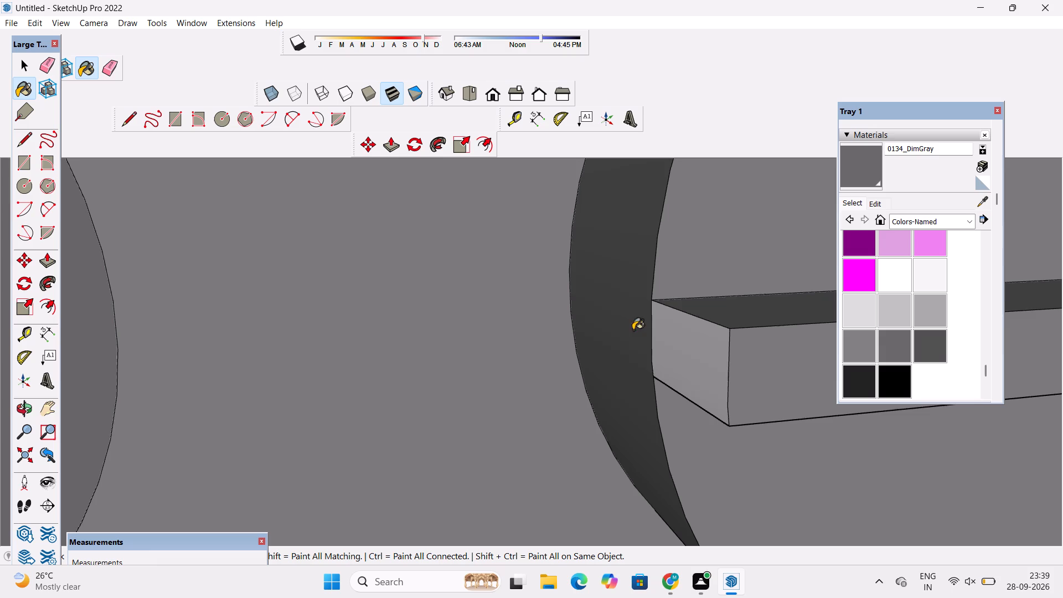
left_click(688, 338)
Paint the leftmost knob's disc halves, recess wall and grip bar's end, front and top faces with 0134_DimGray.
scroll(551, 337, "down", 6)
left_click(276, 290)
left_click(288, 284)
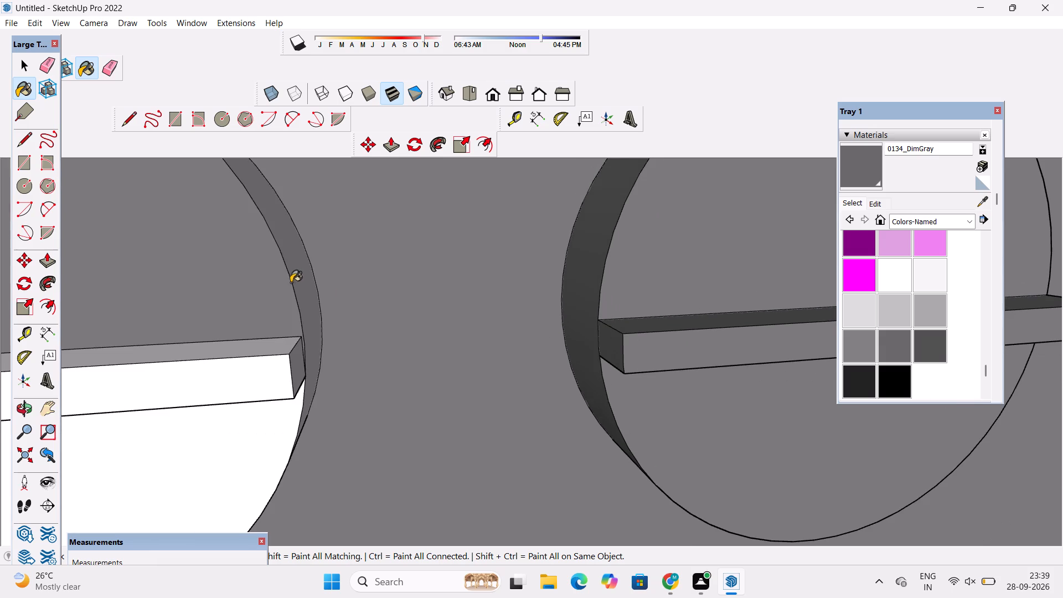
left_click(297, 277)
left_click(296, 362)
left_click(253, 369)
left_click(262, 350)
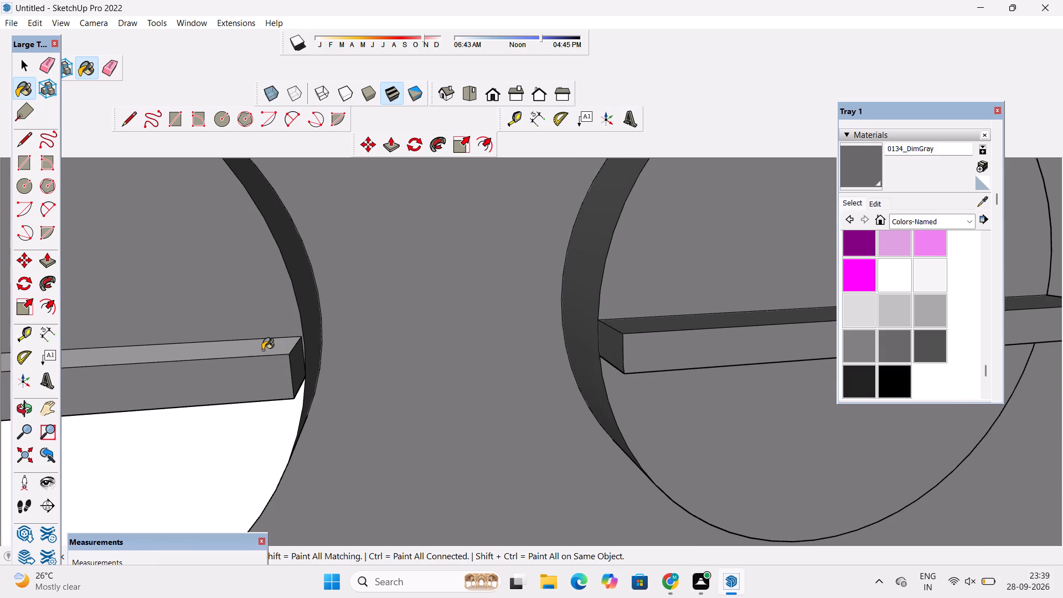
left_click(281, 407)
Paint the left end face of the leftmost knob's grip bar and the white sliver beside it with 0134_DimGray.
scroll(299, 376, "down", 4)
scroll(299, 376, "up", 1)
scroll(299, 376, "down", 17)
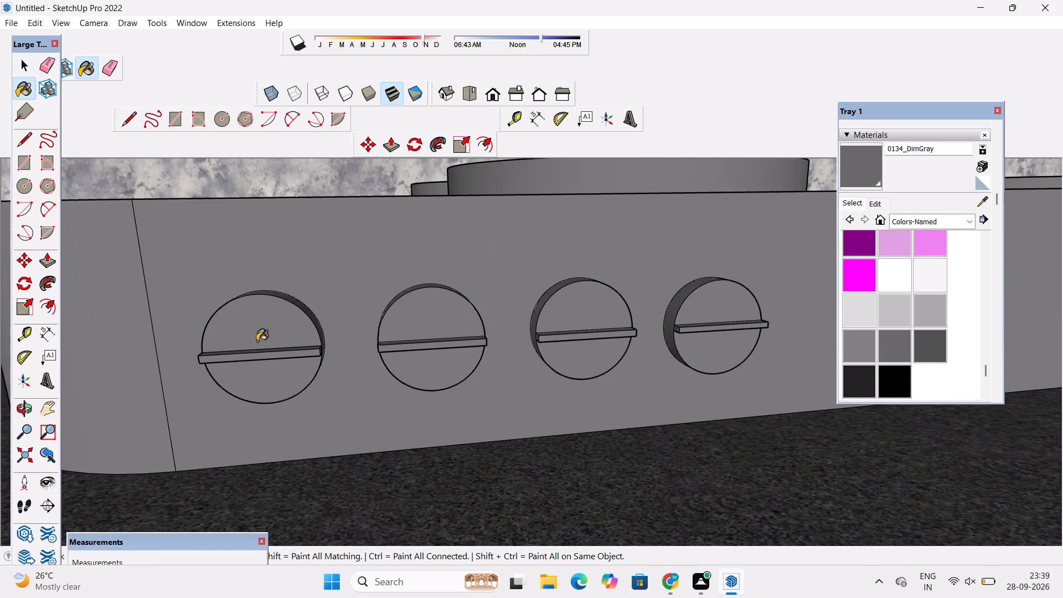
scroll(195, 353, "up", 20)
scroll(195, 353, "up", 5)
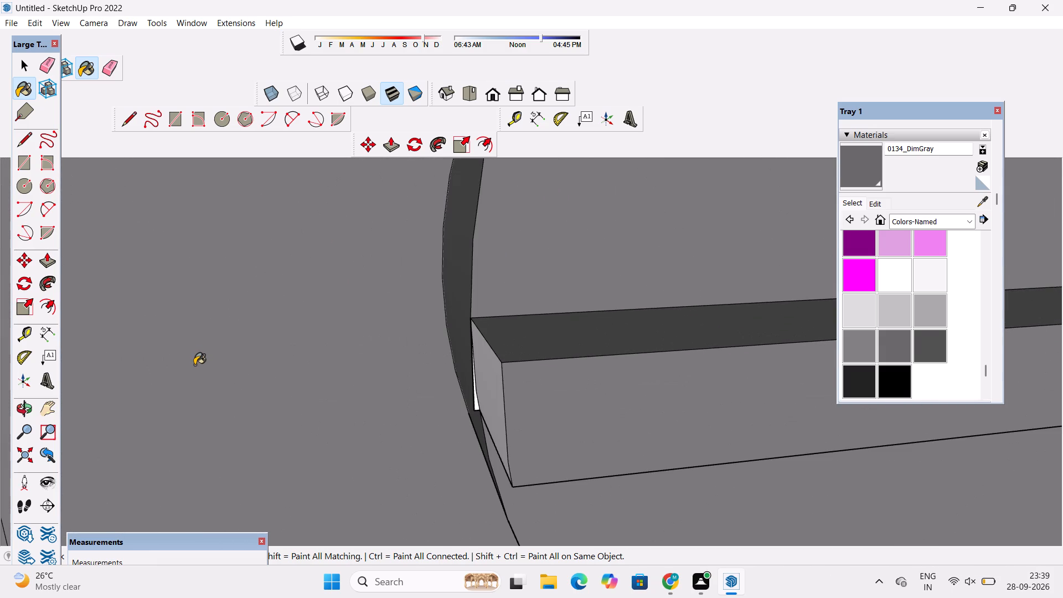
left_click(492, 381)
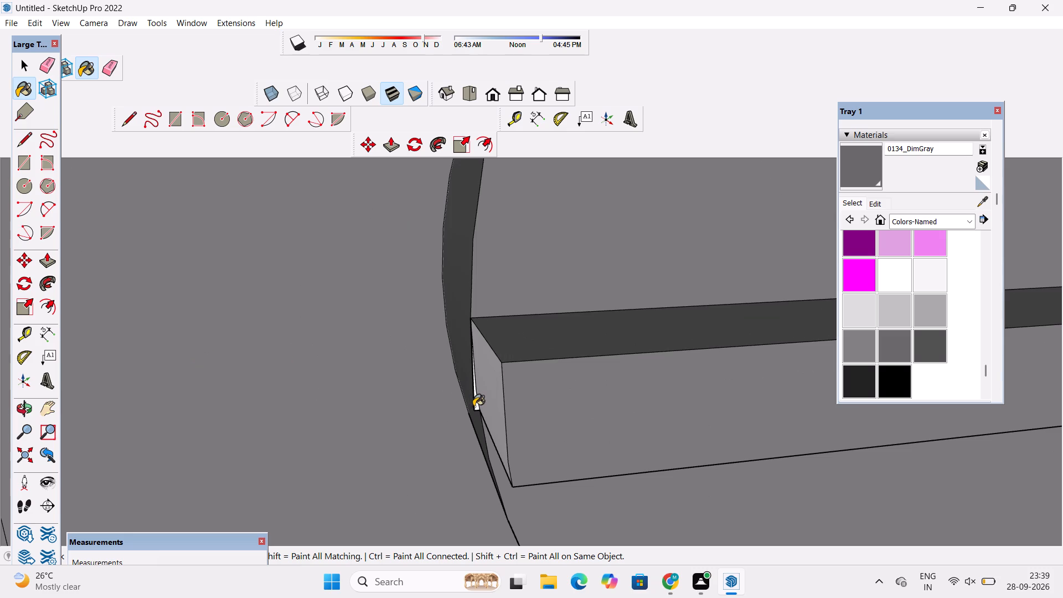
left_click(474, 409)
Paint the underside of the leftmost knob's grip bar with 0134_DimGray.
key("o")
left_click_drag(489, 448, 480, 381)
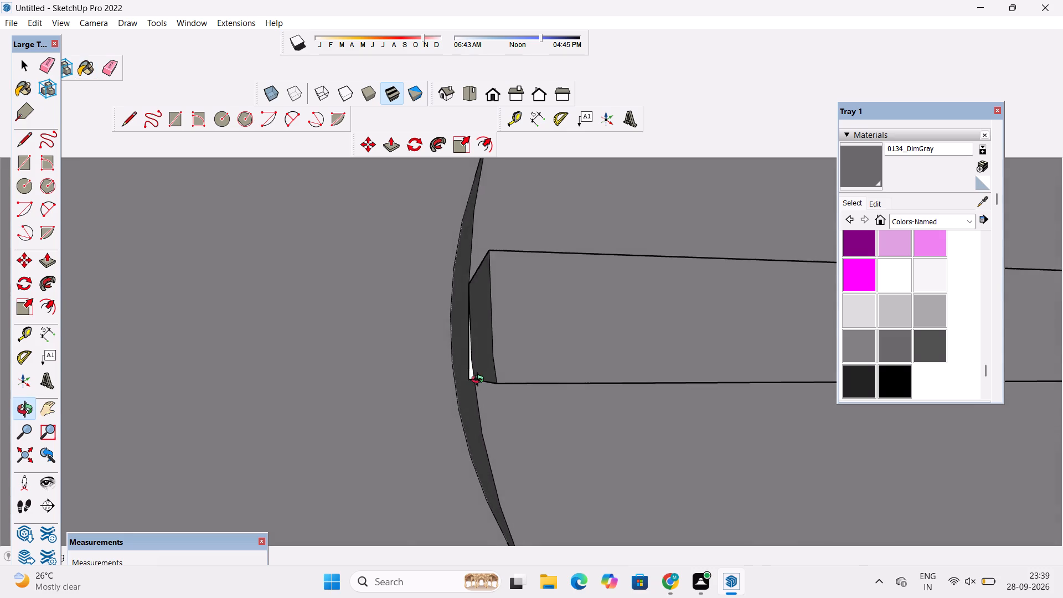
left_click_drag(480, 381, 480, 382)
scroll(478, 374, "down", 4)
left_click_drag(480, 369, 365, 434, "shift")
left_click_drag(496, 461, 490, 420)
scroll(450, 414, "down", 12)
left_click_drag(582, 392, 438, 412, "shift")
left_click_drag(583, 447, 570, 338)
left_click(860, 166)
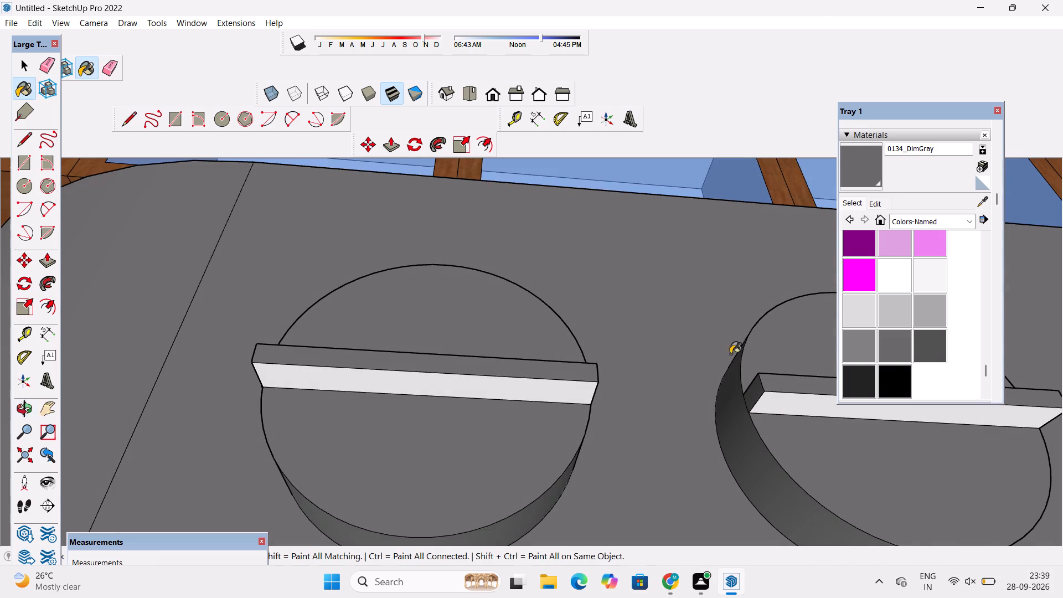
scroll(621, 426, "up", 5)
left_click(525, 367)
Paint the undersides of the second and third knobs' grip bars with 0134_DimGray.
scroll(264, 367, "down", 17)
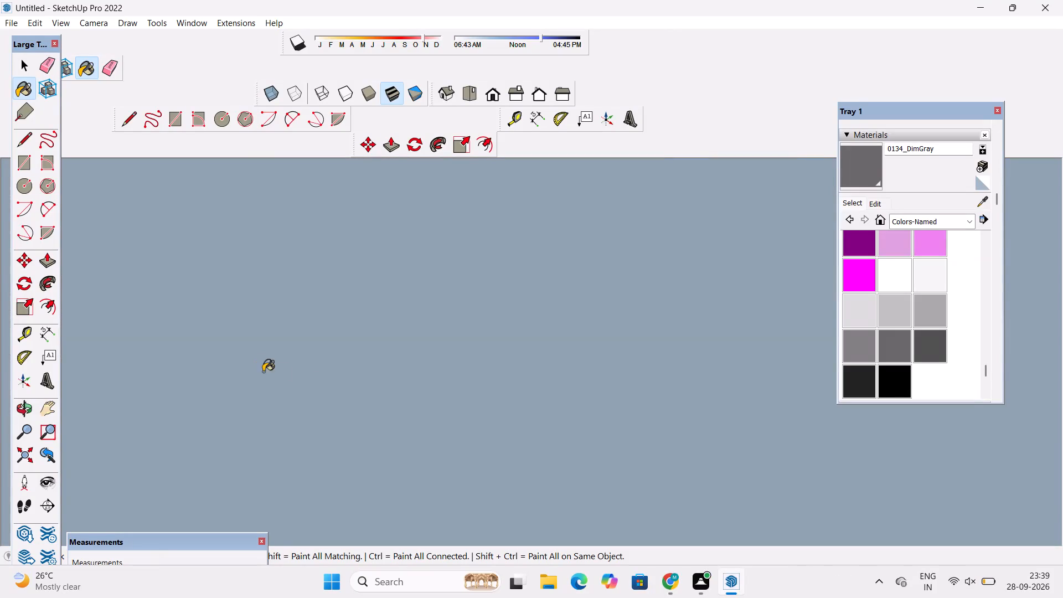
scroll(284, 379, "down", 1)
left_click(492, 95)
scroll(455, 338, "down", 4)
scroll(550, 377, "up", 1)
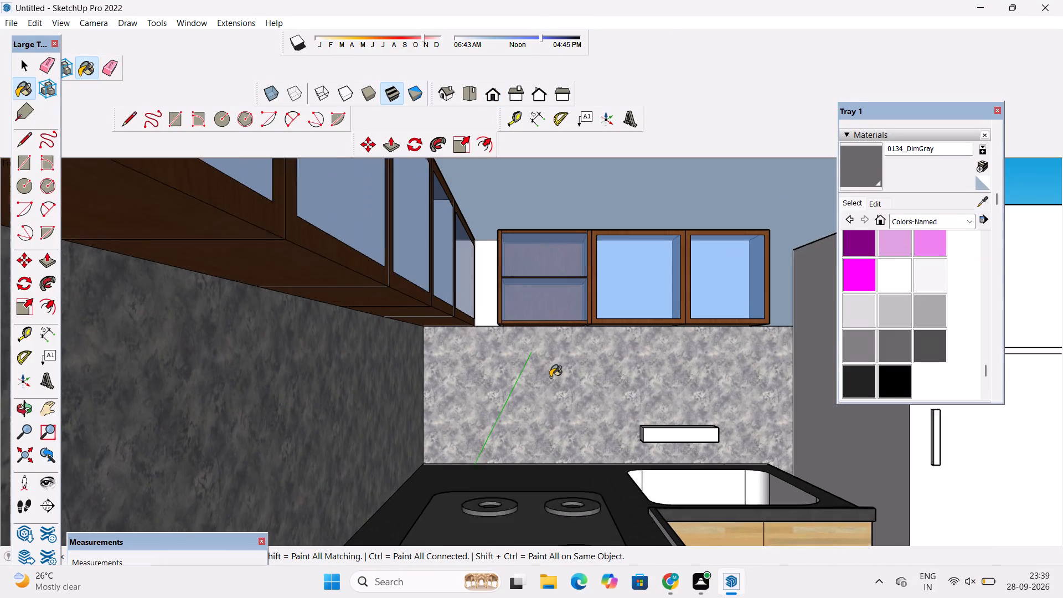
scroll(550, 377, "up", 1)
key("o")
left_click_drag(586, 419, 528, 414)
left_click_drag(515, 422, 448, 355, "shift")
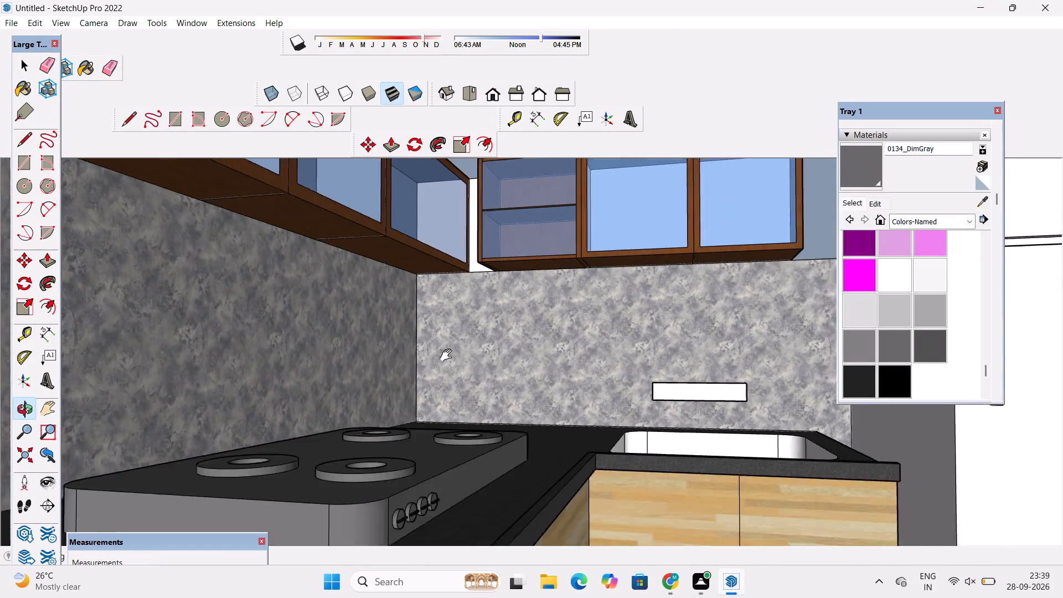
left_click_drag(448, 355, 445, 352, "shift")
left_click_drag(514, 408, 305, 434)
left_click(305, 434)
scroll(313, 445, "up", 16)
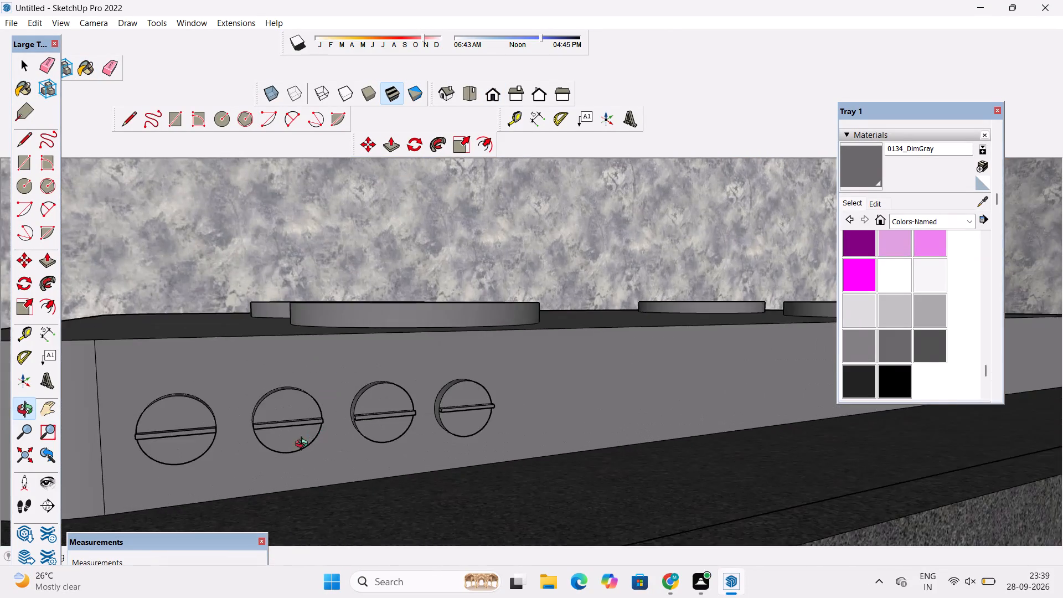
left_click_drag(304, 445, 288, 382)
left_click_drag(285, 379, 280, 364)
left_click_drag(280, 364, 259, 415)
left_click_drag(334, 347, 379, 467, "shift")
scroll(379, 465, "up", 2)
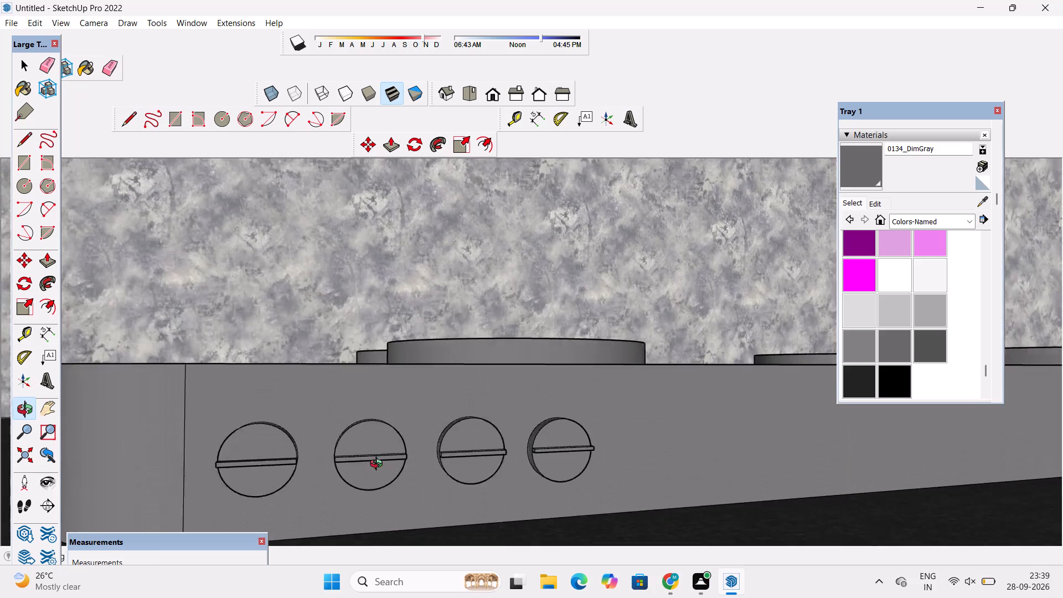
scroll(379, 465, "up", 13)
left_click_drag(373, 466, 357, 379)
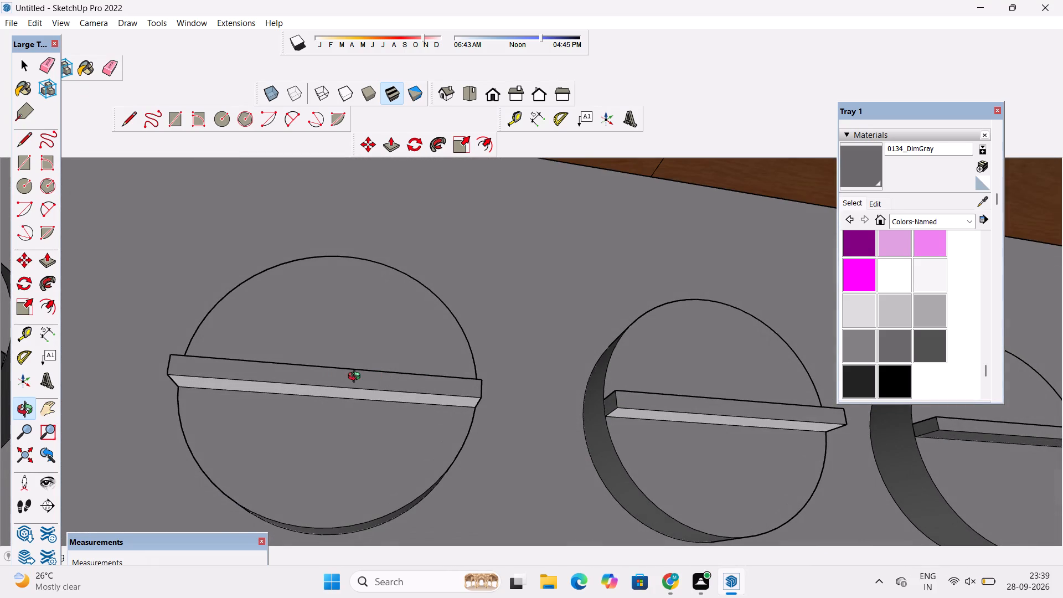
left_click(859, 173)
left_click(737, 426)
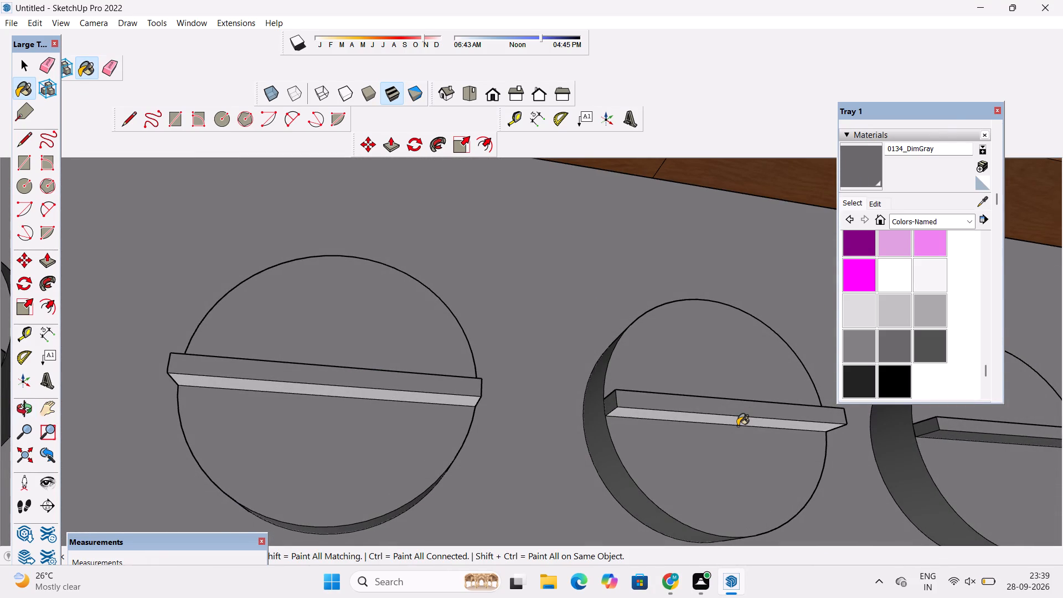
left_click(730, 422)
left_click(467, 400)
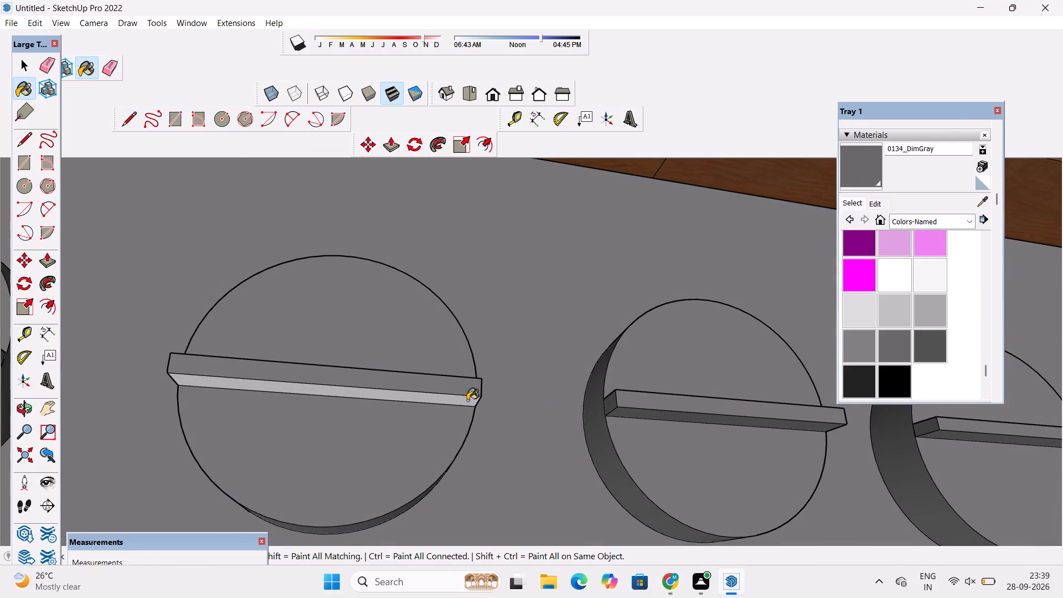
Examine the finished cooktop and the whole kitchen from several angles, inside and outside the room.
scroll(431, 395, "down", 11)
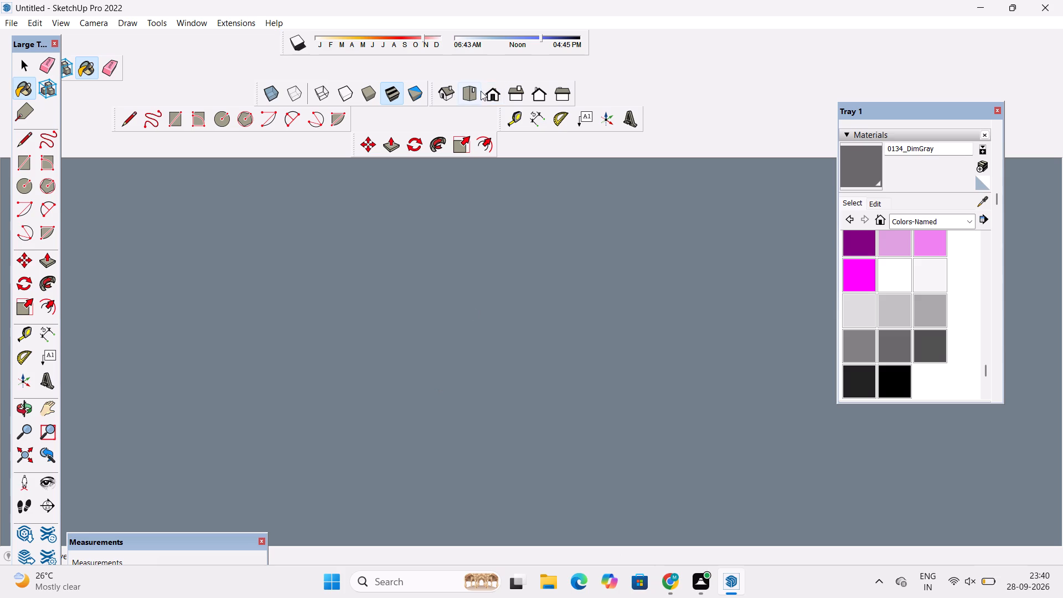
left_click(493, 97)
scroll(430, 282, "down", 6)
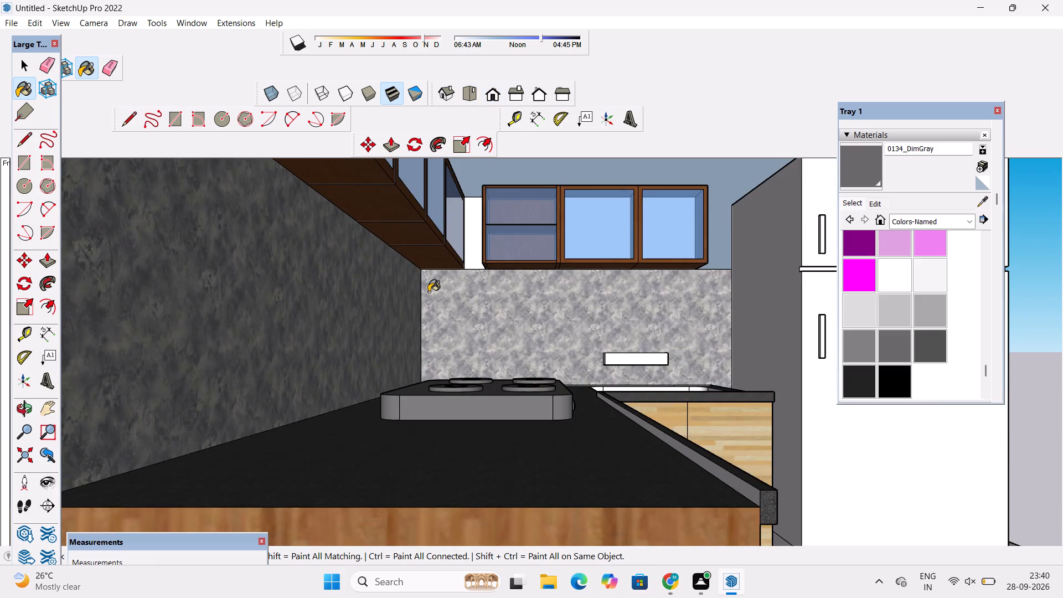
scroll(429, 292, "down", 1)
key("o")
scroll(429, 293, "down", 6)
left_click_drag(624, 331, 368, 393)
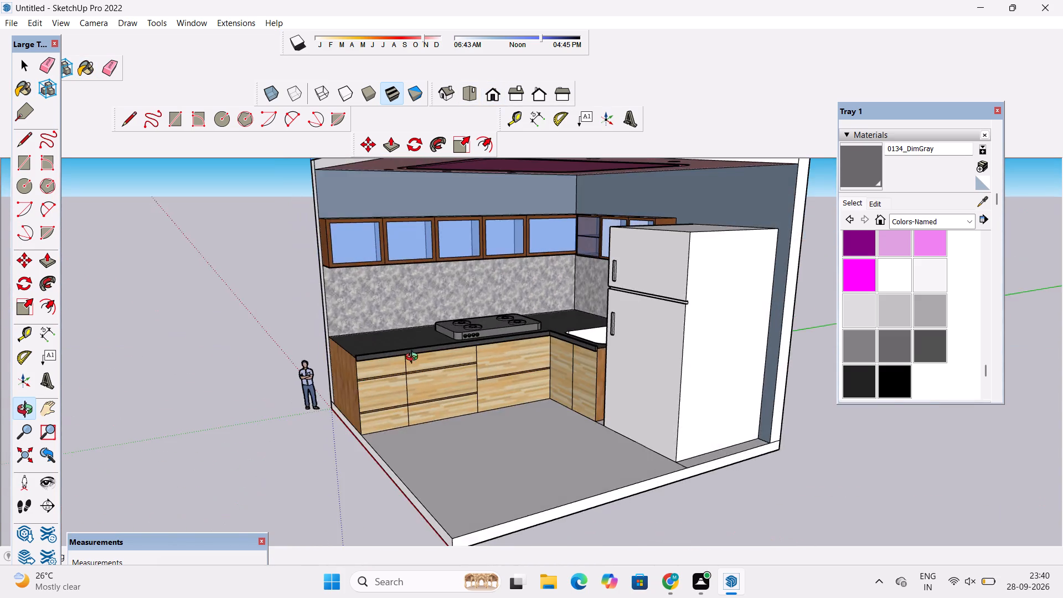
scroll(474, 327, "up", 17)
left_click_drag(549, 338, 374, 375)
left_click_drag(370, 375, 274, 380)
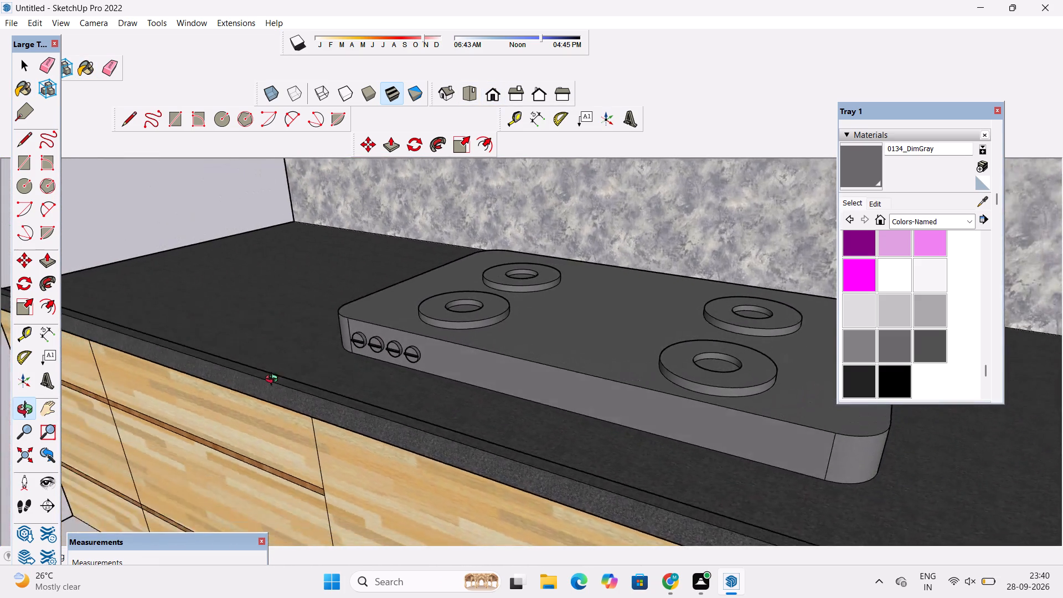
left_click_drag(274, 380, 522, 315)
scroll(540, 295, "down", 12)
left_click_drag(550, 297, 603, 383)
scroll(617, 343, "down", 7)
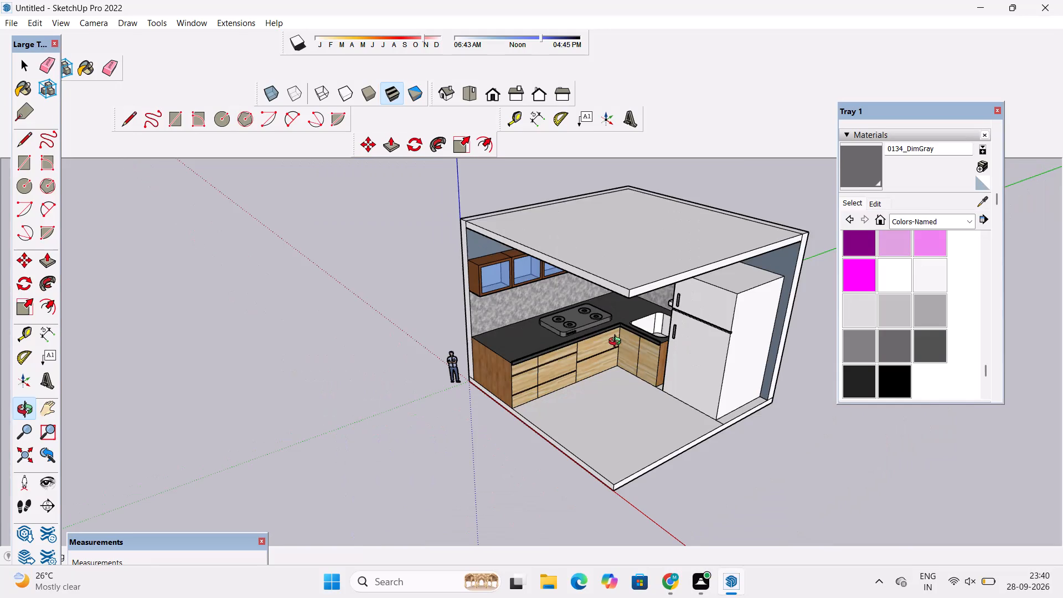
left_click_drag(618, 343, 759, 331)
left_click_drag(735, 327, 649, 386, "shift")
left_click_drag(600, 398, 629, 347)
scroll(628, 347, "up", 4)
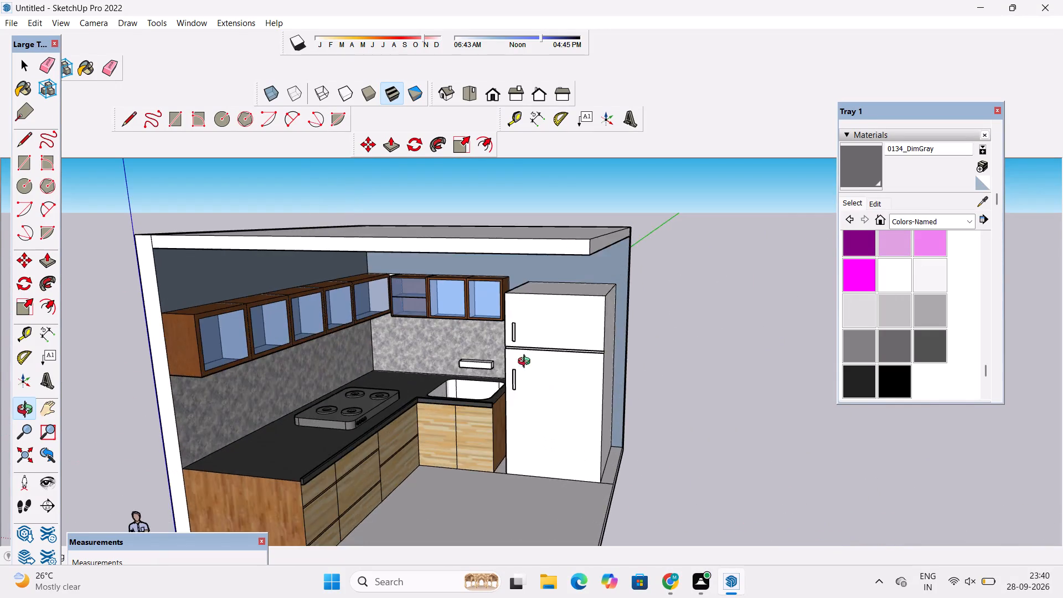
left_click_drag(527, 363, 622, 352)
left_click(622, 352)
scroll(592, 352, "up", 3)
left_click_drag(569, 347, 518, 351, "shift")
scroll(517, 347, "down", 6)
scroll(526, 344, "up", 2)
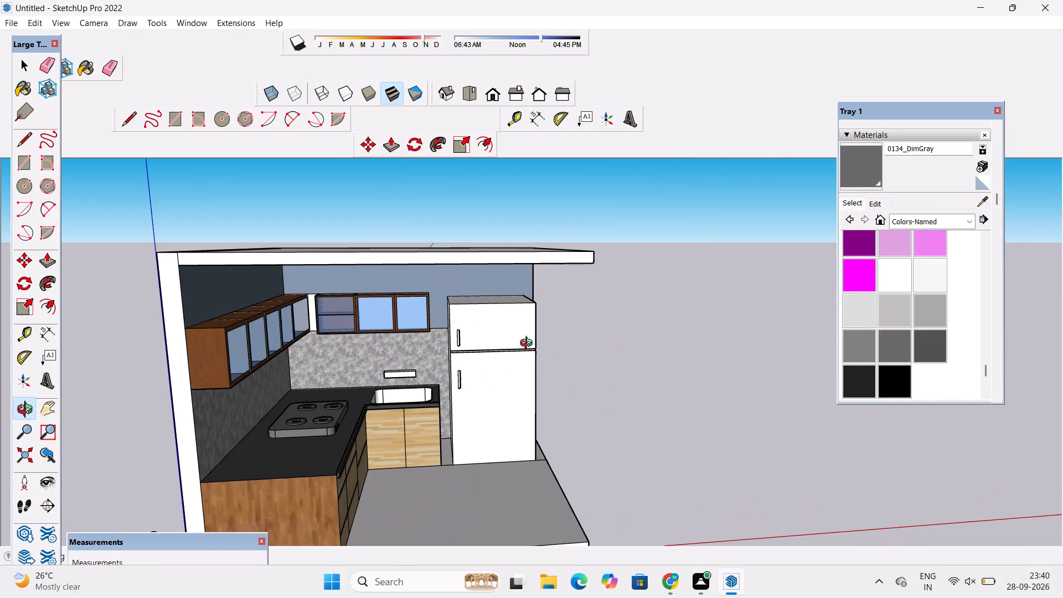
left_click_drag(532, 345, 455, 368)
left_click_drag(455, 368, 451, 318)
left_click_drag(612, 310, 561, 326)
left_click_drag(522, 380, 578, 361)
left_click_drag(579, 360, 579, 362)
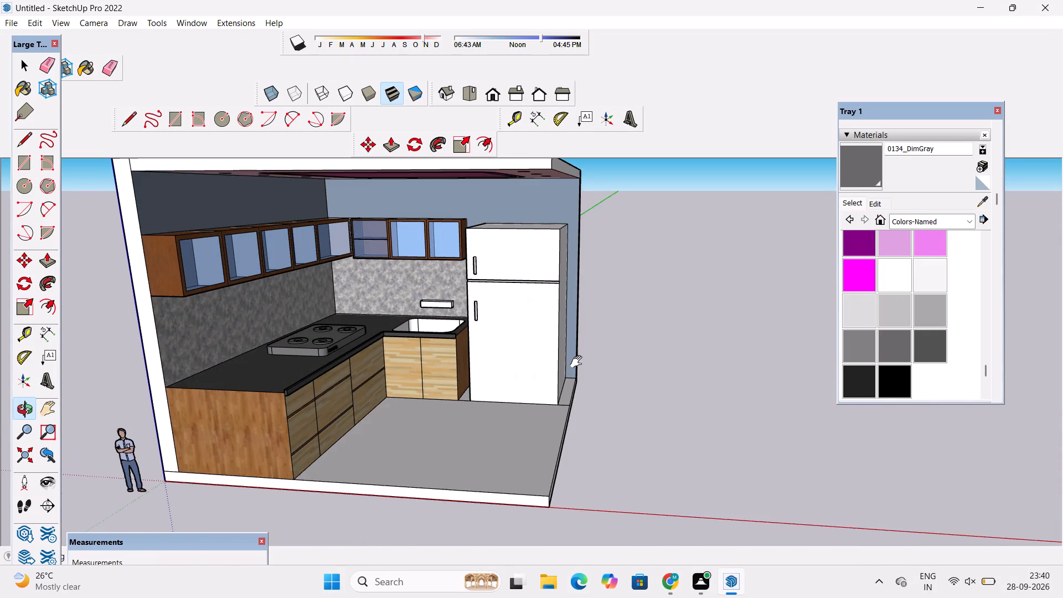
left_click_drag(579, 362, 577, 386)
left_click_drag(575, 386, 575, 367)
left_click_drag(564, 371, 564, 345, "shift")
scroll(564, 344, "down", 5)
left_click_drag(556, 355, 555, 432)
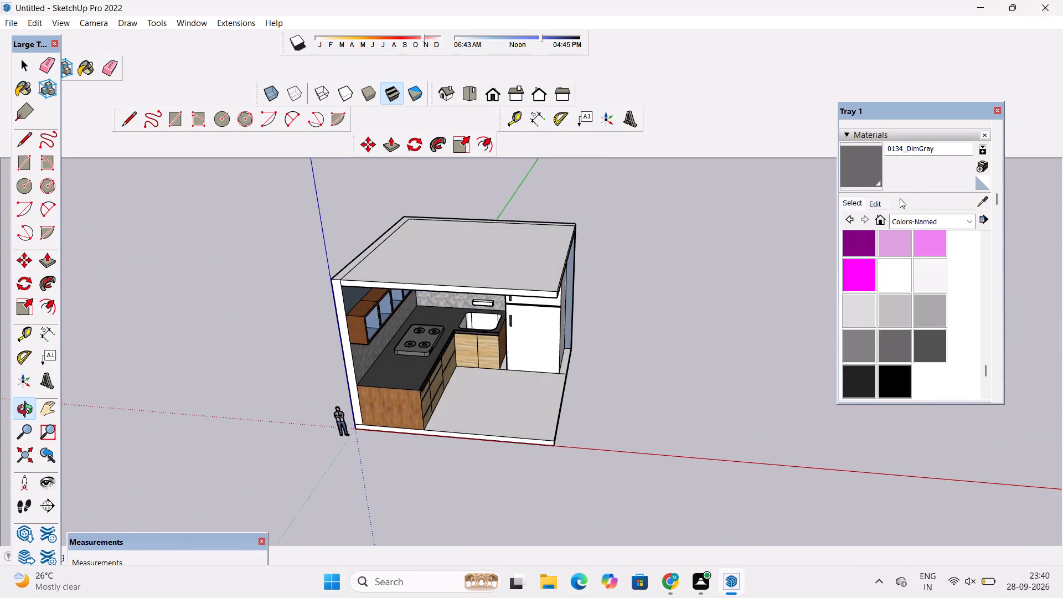
Paint the kitchen floor with Wallpaper Dog Bone from the Carpet, Fabrics, Leathers, Textiles and Wallpaper collection.
left_click(895, 221)
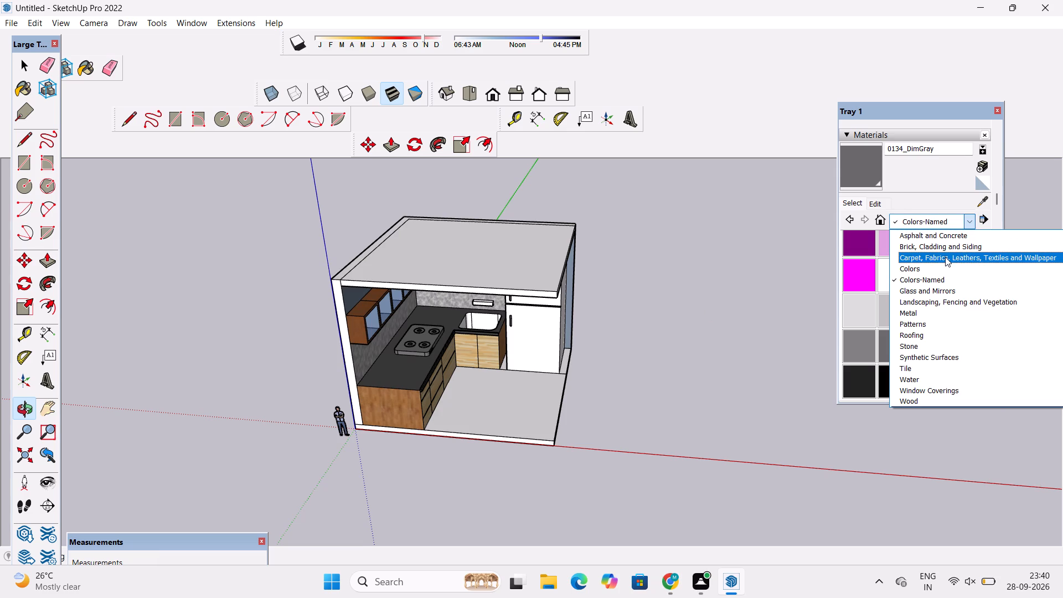
left_click(945, 257)
scroll(931, 279, "down", 1)
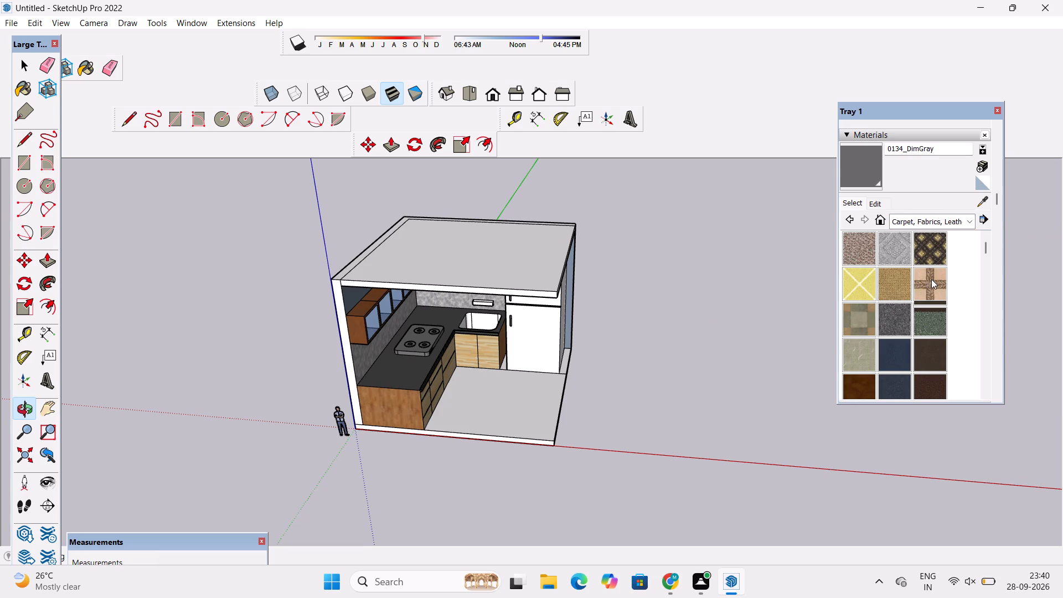
scroll(950, 345, "down", 1)
left_click(929, 334)
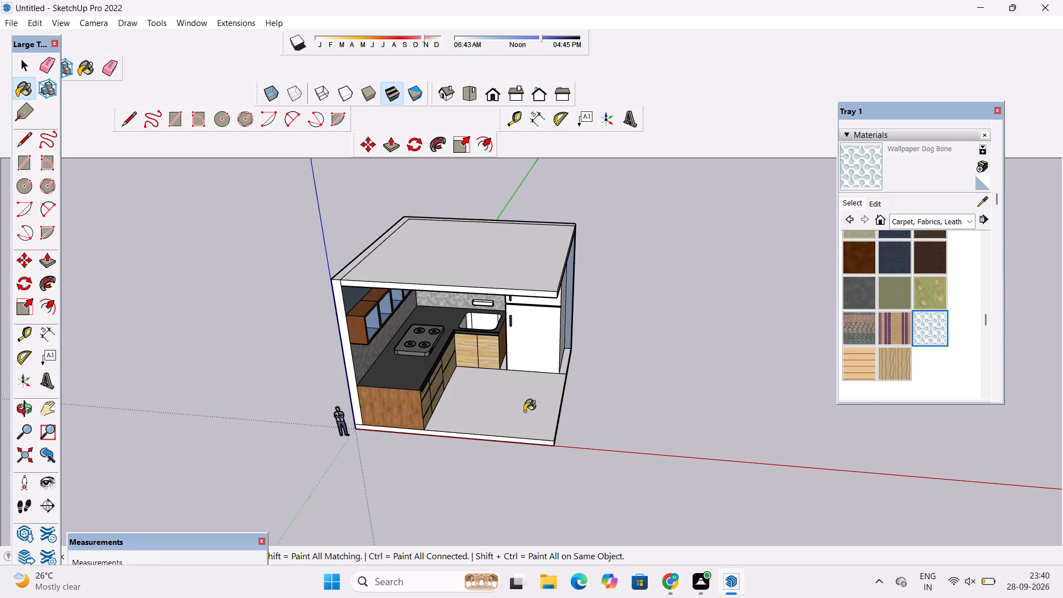
double_click(523, 410)
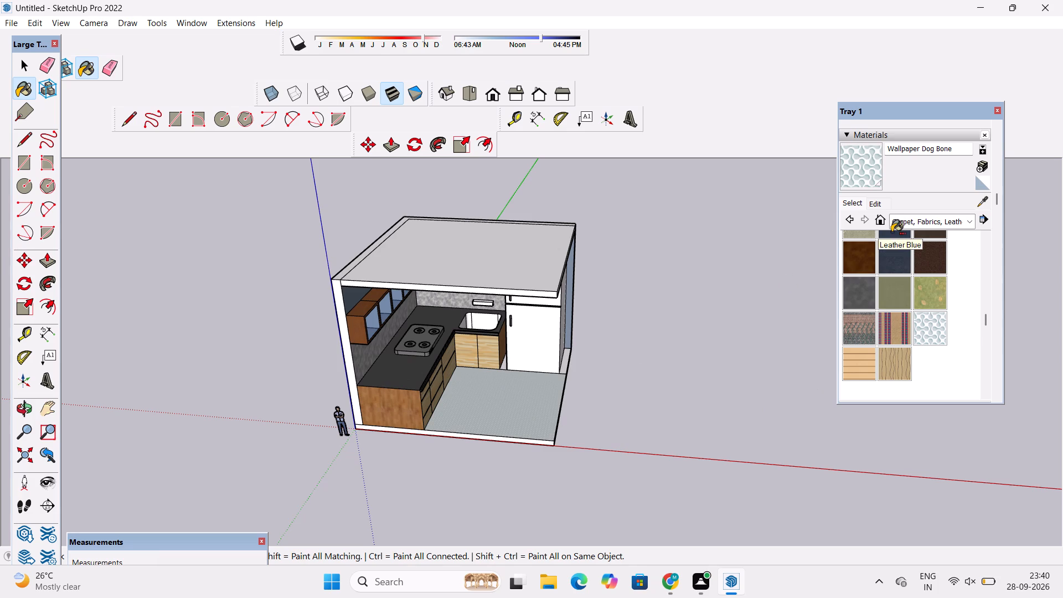
Undo the floor's Wallpaper Dog Bone finish and paint the kitchen floor with Carpet Berber Multi instead.
key("ctrl+z")
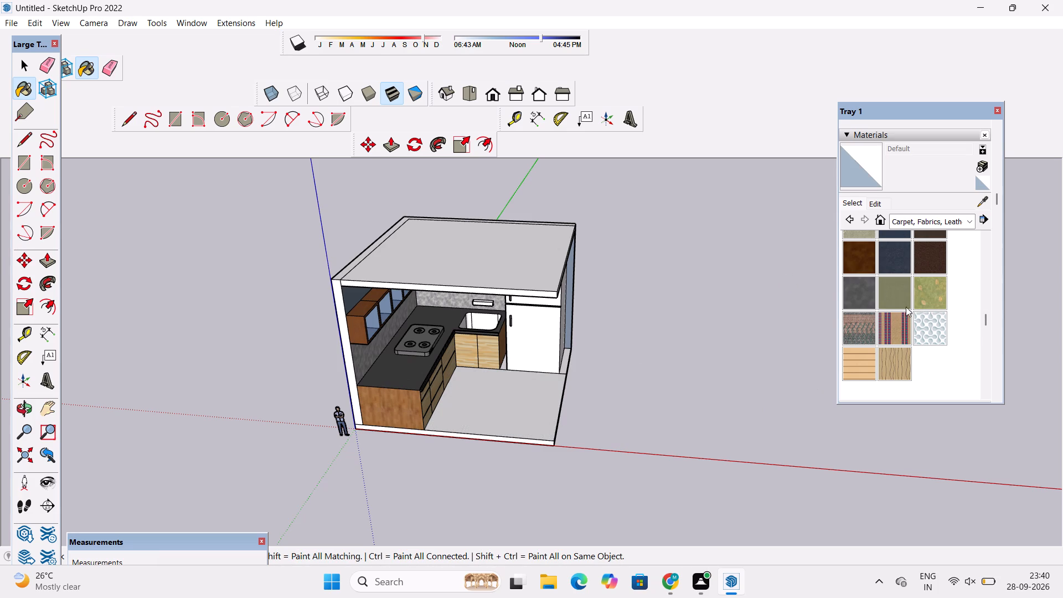
left_click(905, 365)
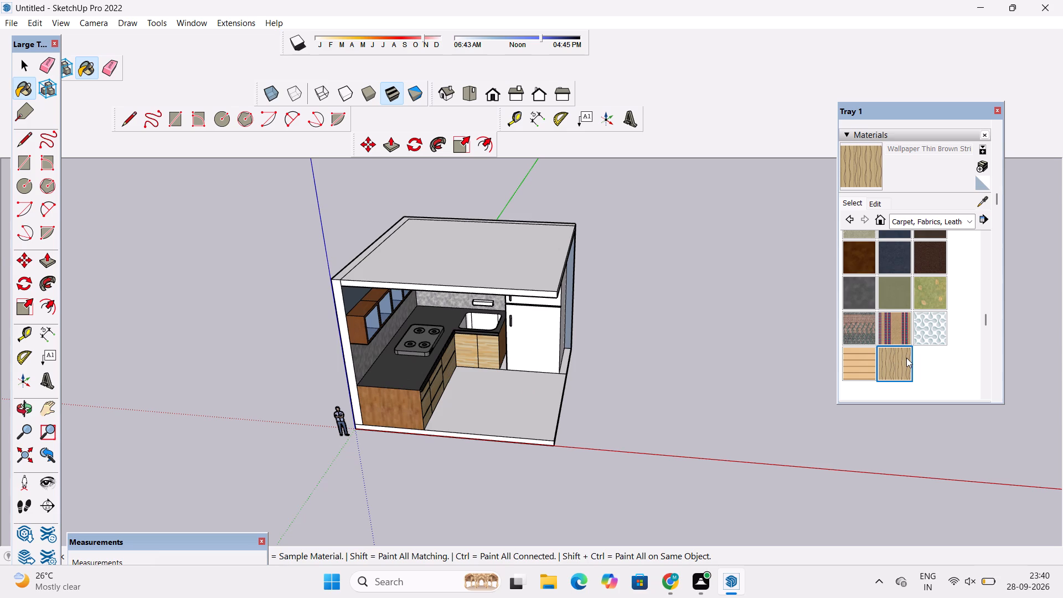
key("space")
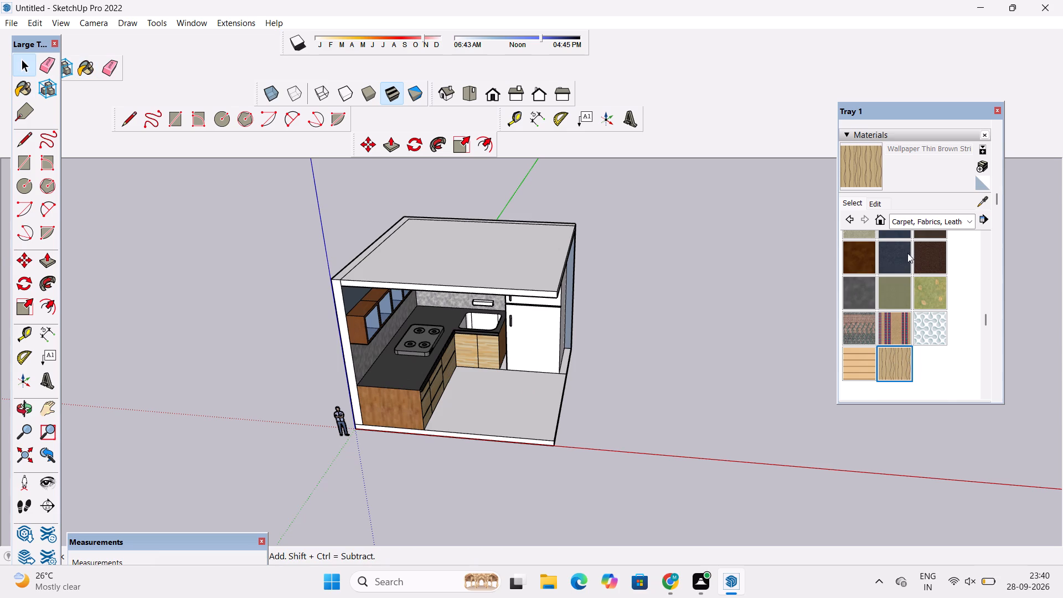
scroll(914, 259, "up", 2)
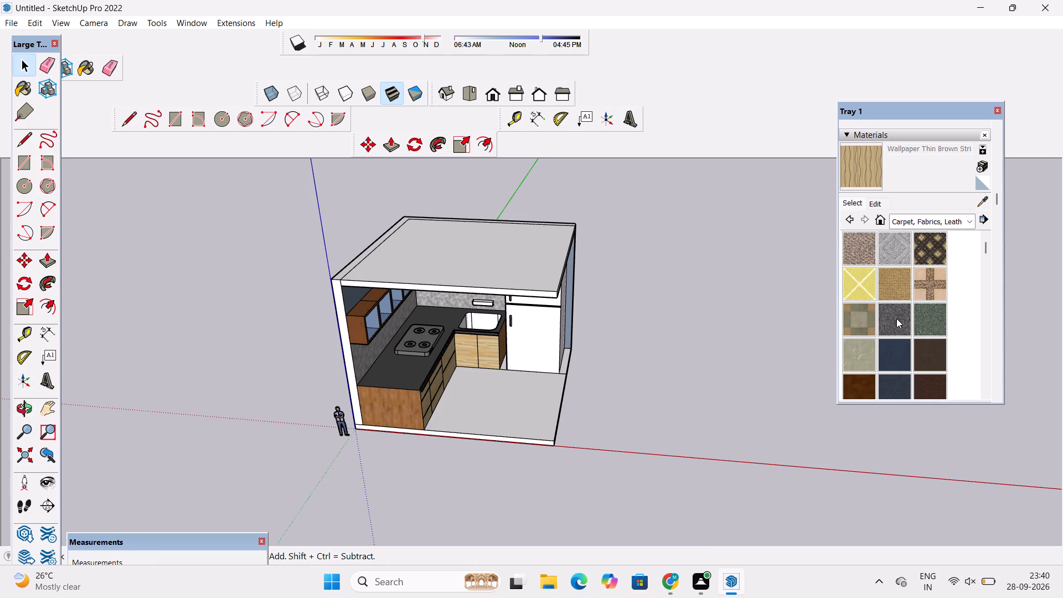
scroll(905, 255, "up", 1)
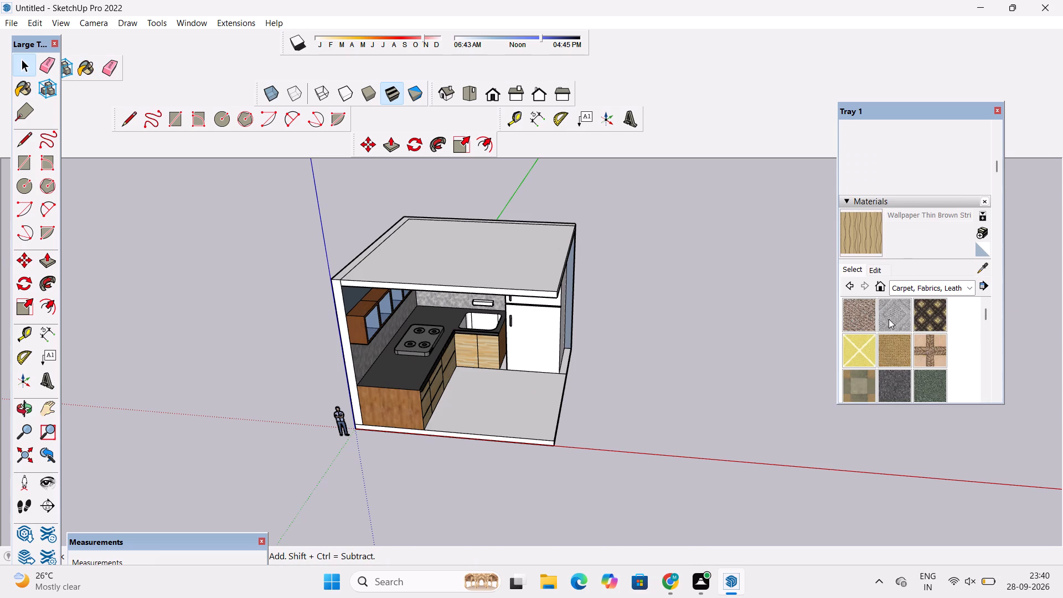
left_click(855, 313)
left_click(849, 316)
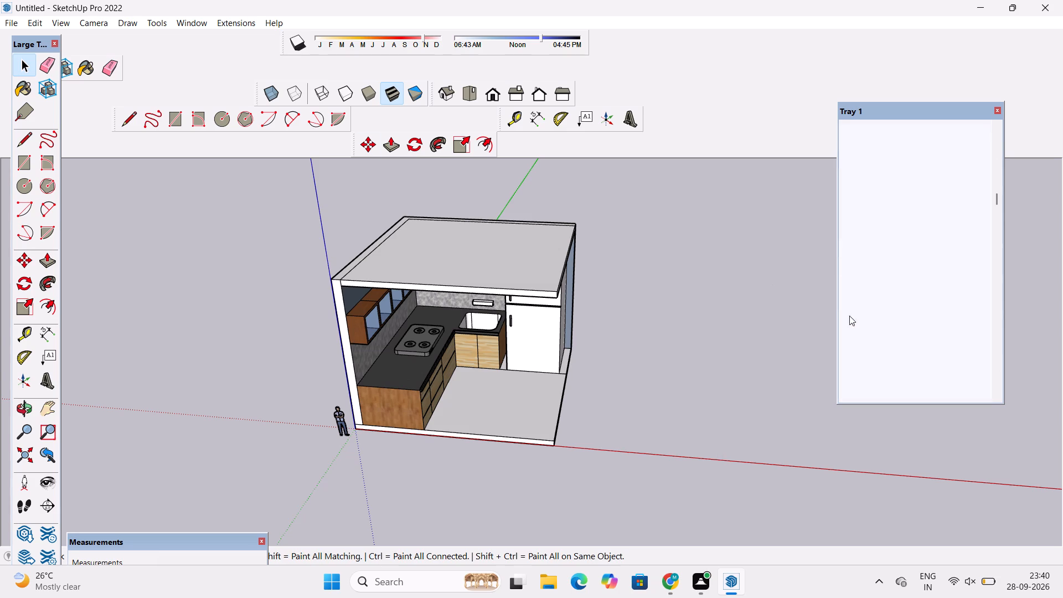
left_click(486, 416)
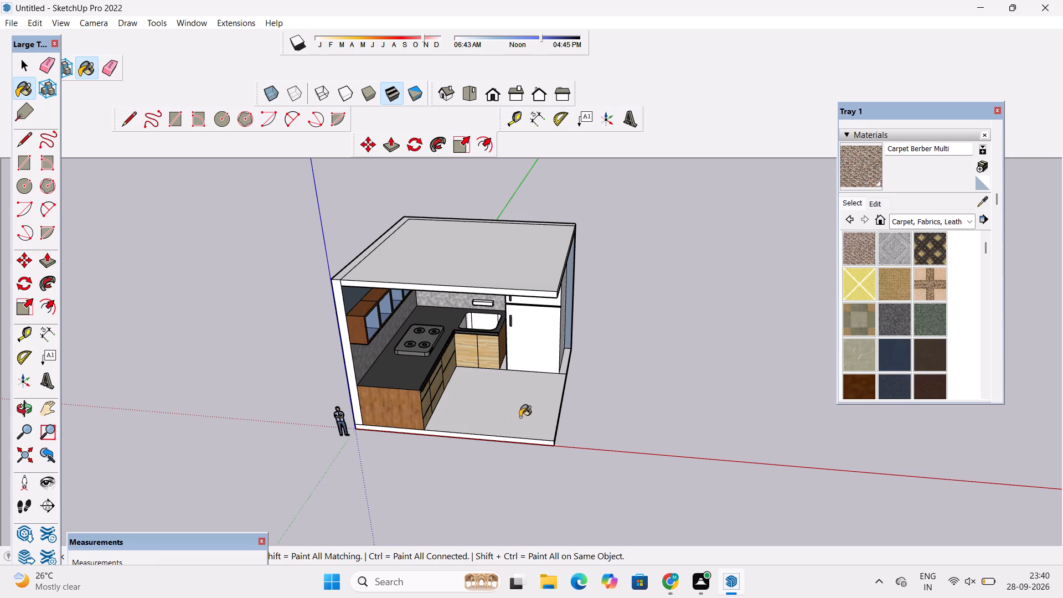
Set the Carpet Berber Multi texture size to 5'.
left_click(871, 205)
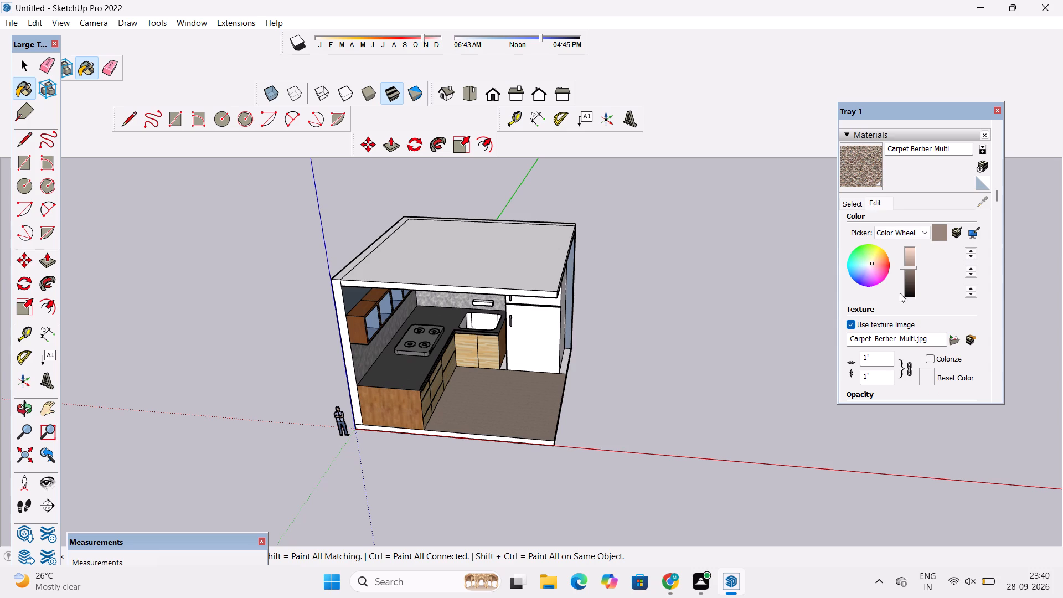
left_click(876, 377)
key("BackSpace")
key("BackSpace")
type("5'")
key("Return")
key("o")
left_click(32, 405)
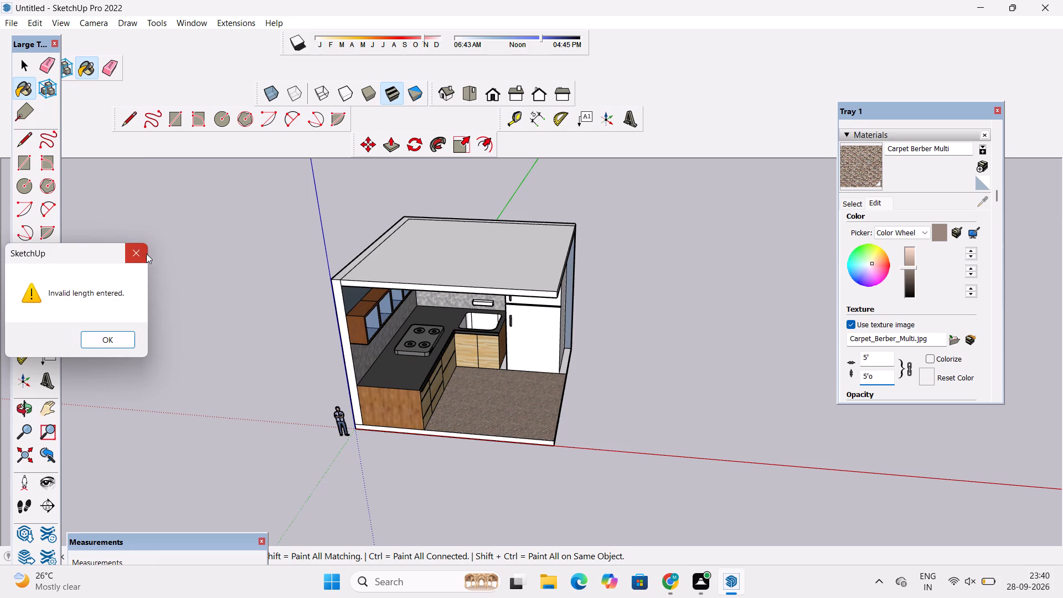
left_click(135, 250)
Examine the carpet texture on the kitchen floor from several angles, both close up and from outside the room.
left_click(30, 404)
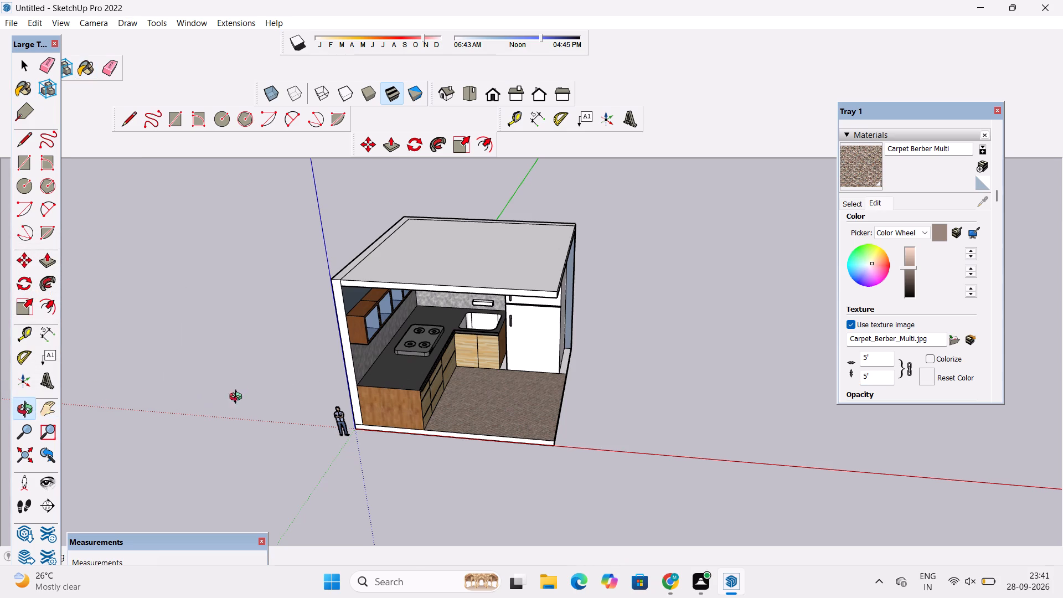
left_click_drag(514, 389, 207, 411)
scroll(338, 405, "up", 8)
left_click_drag(497, 426, 556, 530)
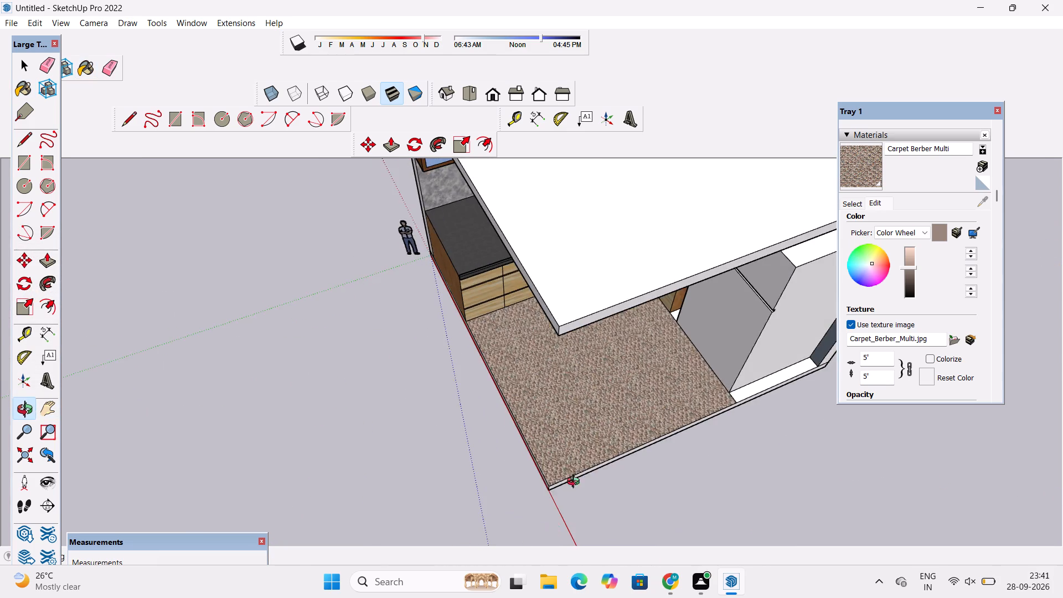
scroll(592, 439, "up", 5)
left_click_drag(592, 438, 417, 458, "shift")
scroll(414, 459, "up", 4)
left_click_drag(413, 480, 461, 377)
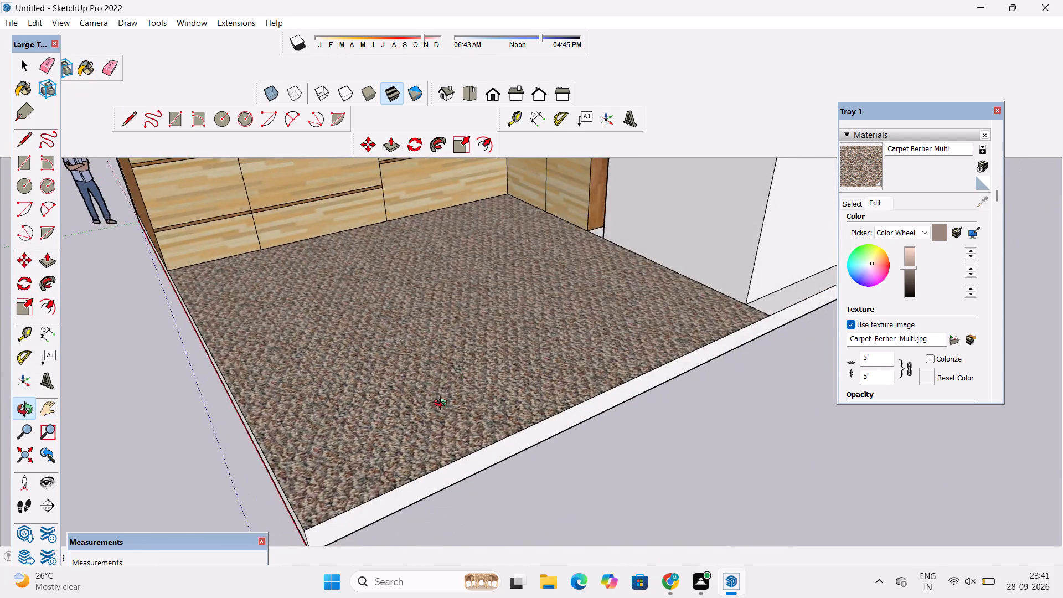
scroll(424, 431, "up", 5)
left_click_drag(390, 483, 457, 434)
scroll(445, 424, "down", 6)
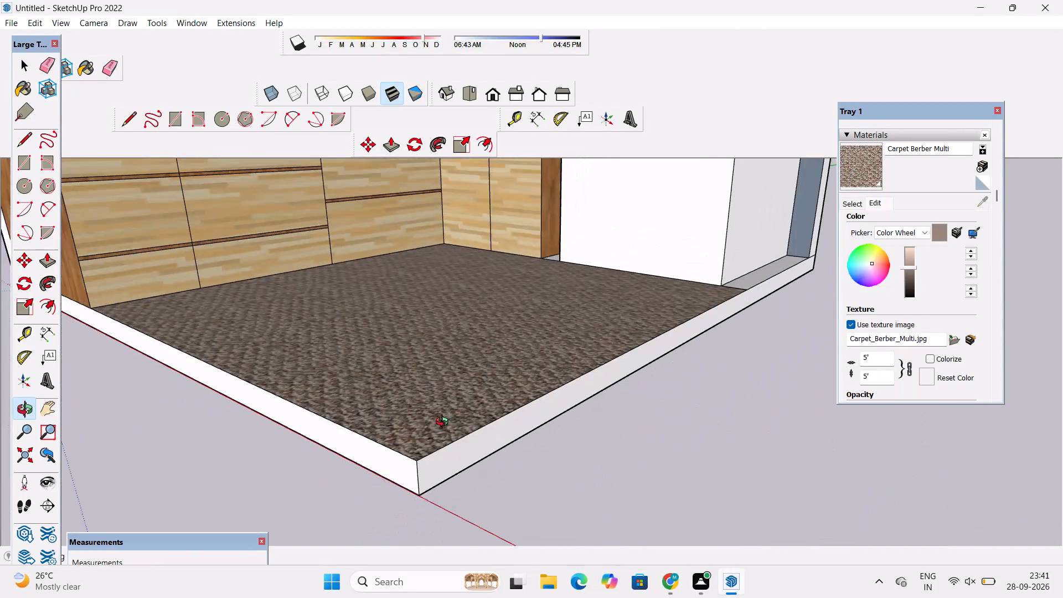
left_click_drag(450, 427, 467, 467)
scroll(467, 447, "down", 10)
left_click_drag(488, 416, 432, 454)
left_click_drag(544, 408, 707, 418)
left_click_drag(525, 385, 461, 408, "shift")
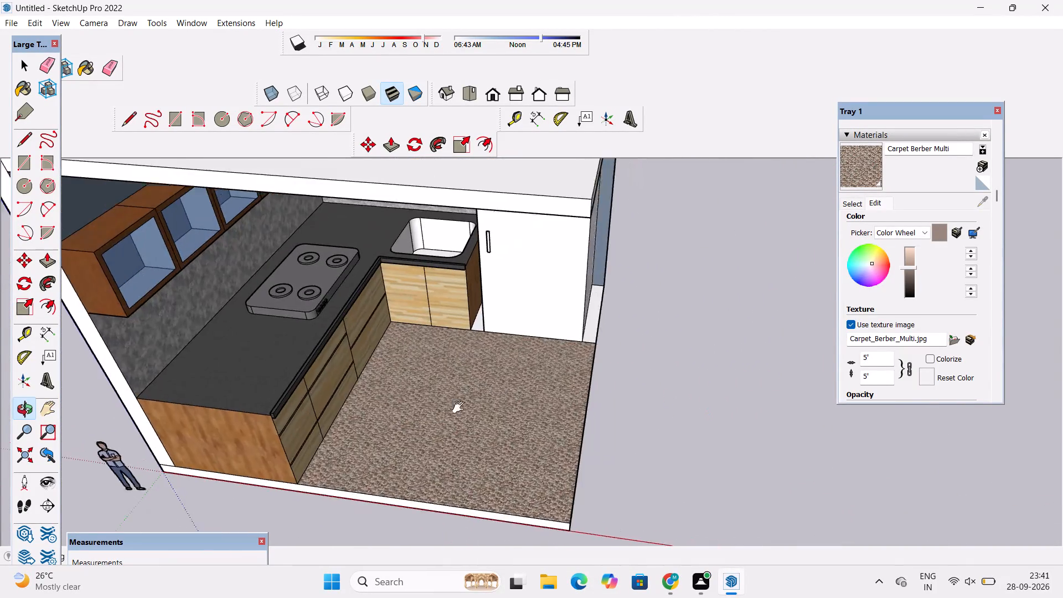
left_click_drag(461, 408, 446, 415, "shift")
scroll(445, 404, "up", 4, "shift")
left_click_drag(445, 398, 475, 398)
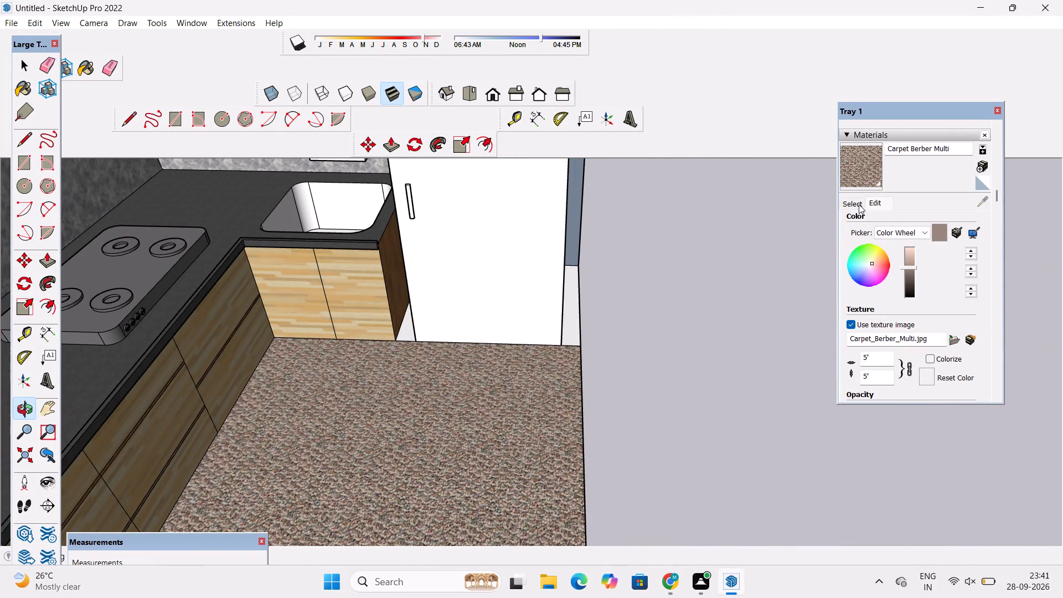
Paint the exposed floor strips on both sides of the refrigerator with Stone Marble from the Stone collection.
left_click(859, 204)
left_click(932, 222)
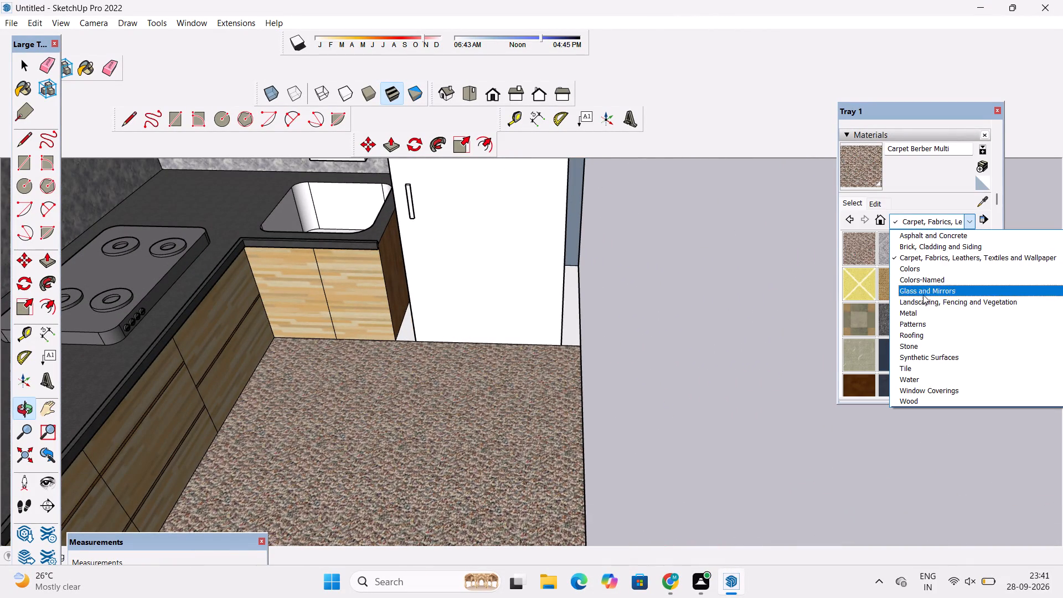
left_click(906, 343)
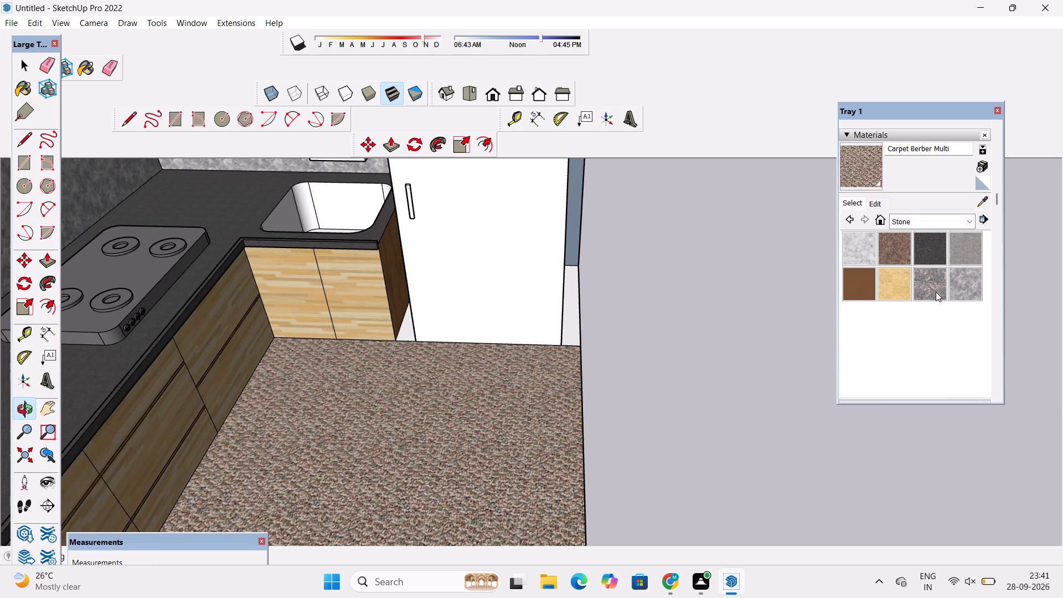
left_click_drag(941, 286, 935, 288)
scroll(431, 279, "up", 2)
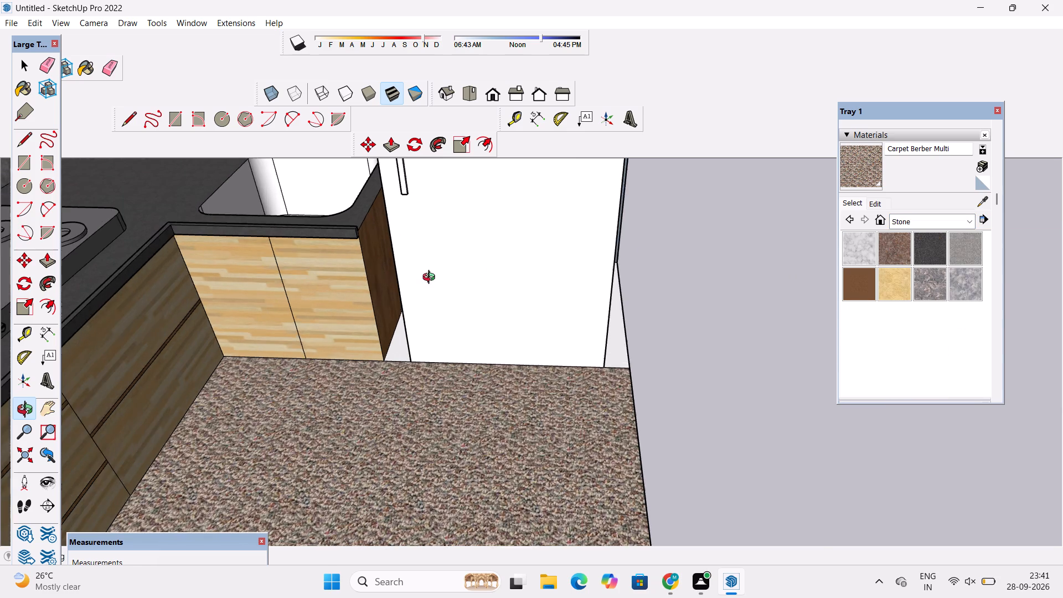
scroll(431, 279, "up", 6)
left_click(932, 277)
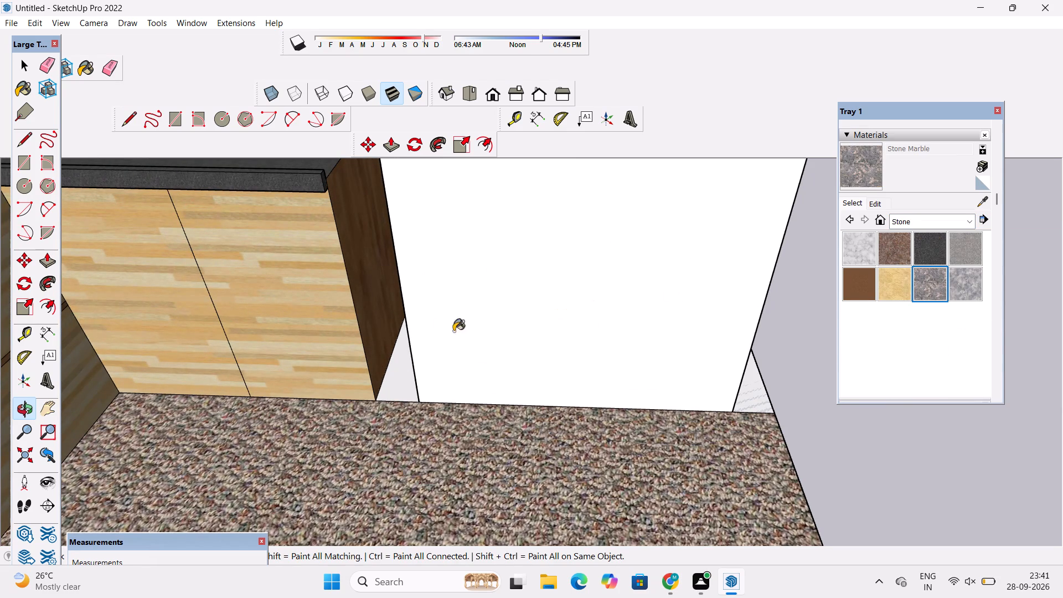
left_click(406, 373)
left_click_drag(756, 396, 752, 389)
Paint the front edge and the open-side edge of the floor slab with Stone Marble.
scroll(471, 240, "up", 1)
scroll(469, 239, "down", 19)
scroll(512, 444, "up", 9)
left_click(524, 411)
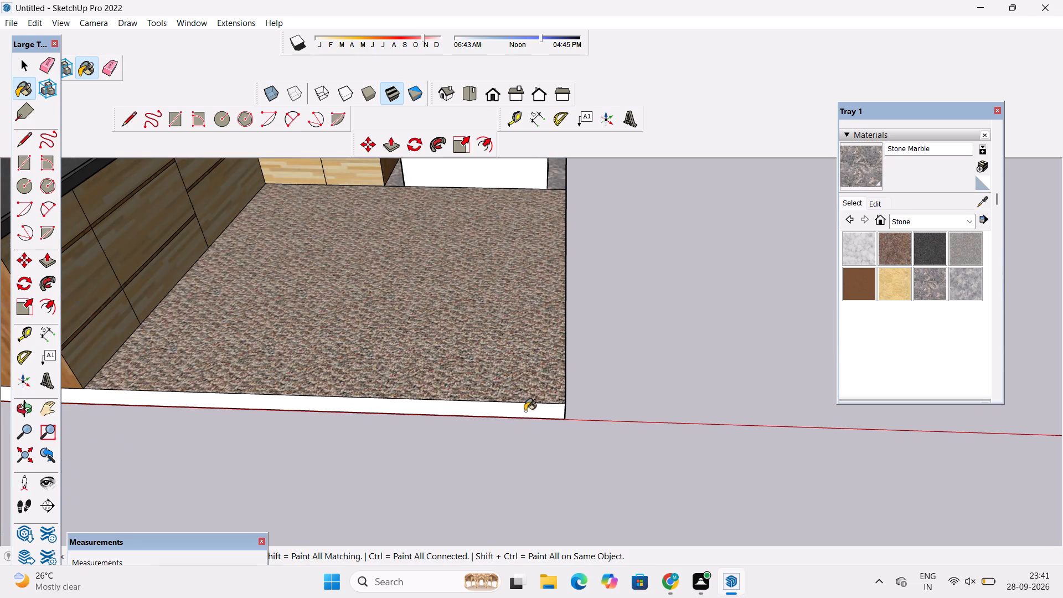
scroll(614, 375, "up", 1)
scroll(614, 375, "down", 1)
key("o")
left_click_drag(680, 383, 534, 333)
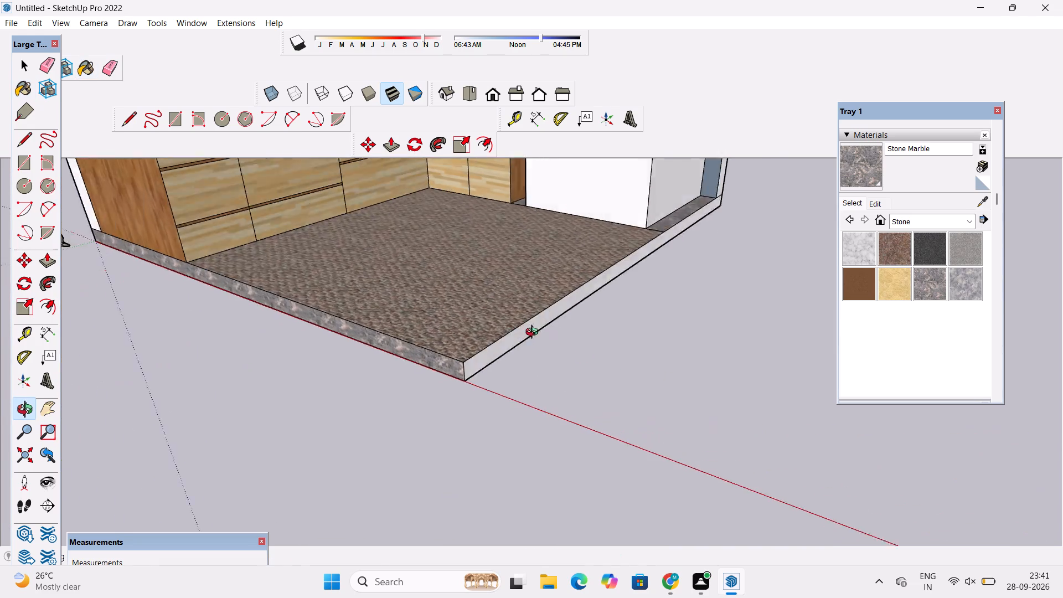
left_click_drag(534, 333, 500, 316)
left_click(928, 279)
scroll(588, 297, "up", 3)
left_click(587, 295)
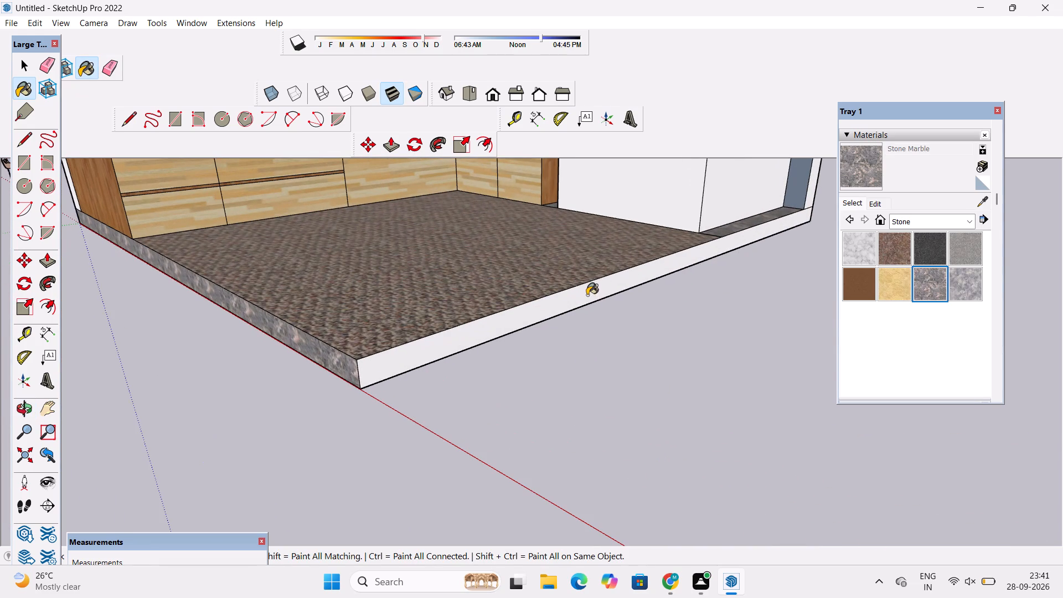
Examine the whole kitchen from above and below, including the slab edges, walls and ceiling.
key("o")
scroll(587, 295, "down", 13)
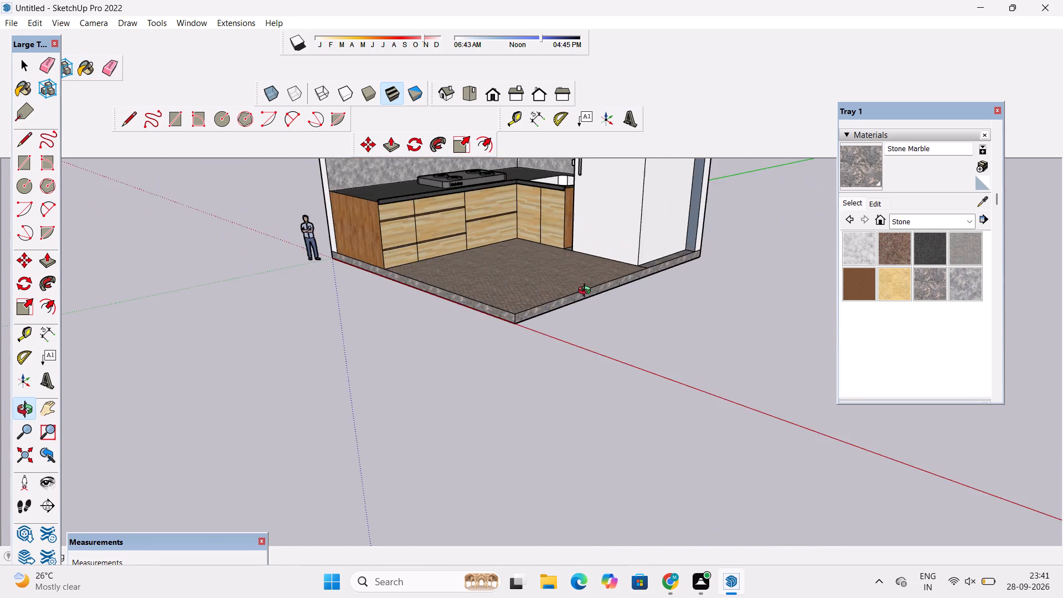
scroll(587, 292, "down", 5)
left_click_drag(586, 294, 597, 340)
scroll(560, 307, "up", 2)
left_click_drag(560, 306, 569, 358, "shift")
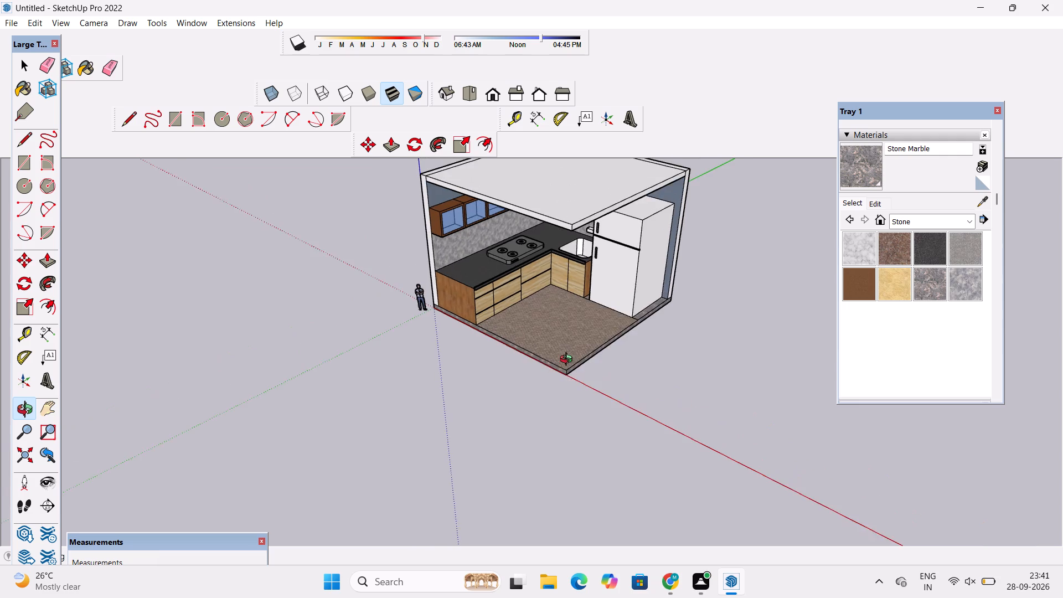
left_click_drag(569, 360, 580, 317)
left_click_drag(567, 325, 575, 274)
left_click_drag(586, 244, 560, 333, "shift")
left_click_drag(533, 335, 550, 246)
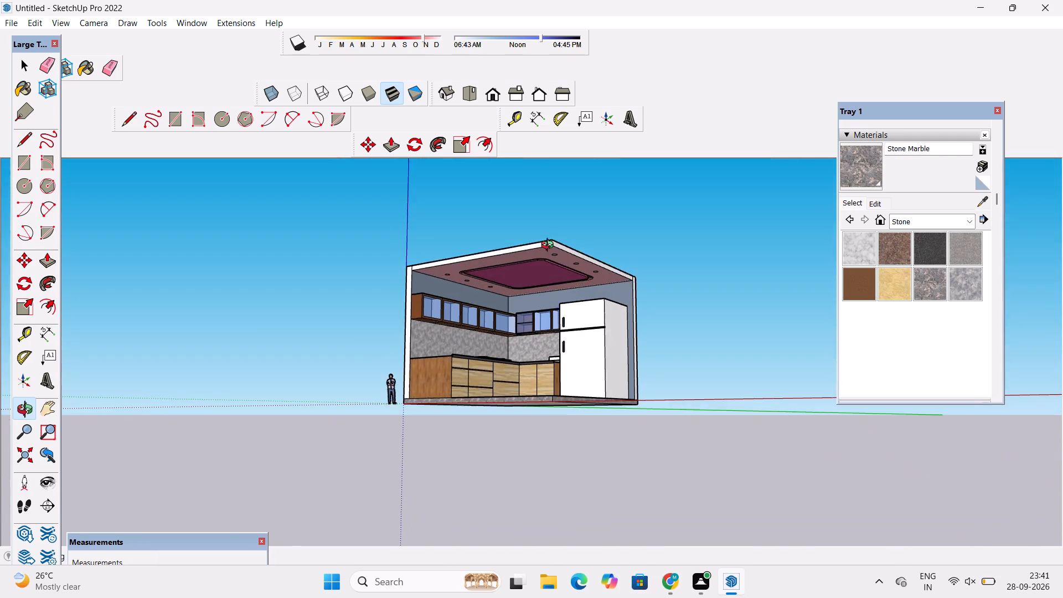
left_click_drag(550, 246, 549, 250)
scroll(555, 270, "up", 3)
left_click_drag(510, 286, 442, 304)
left_click_drag(449, 306, 459, 262)
left_click_drag(471, 271, 477, 278)
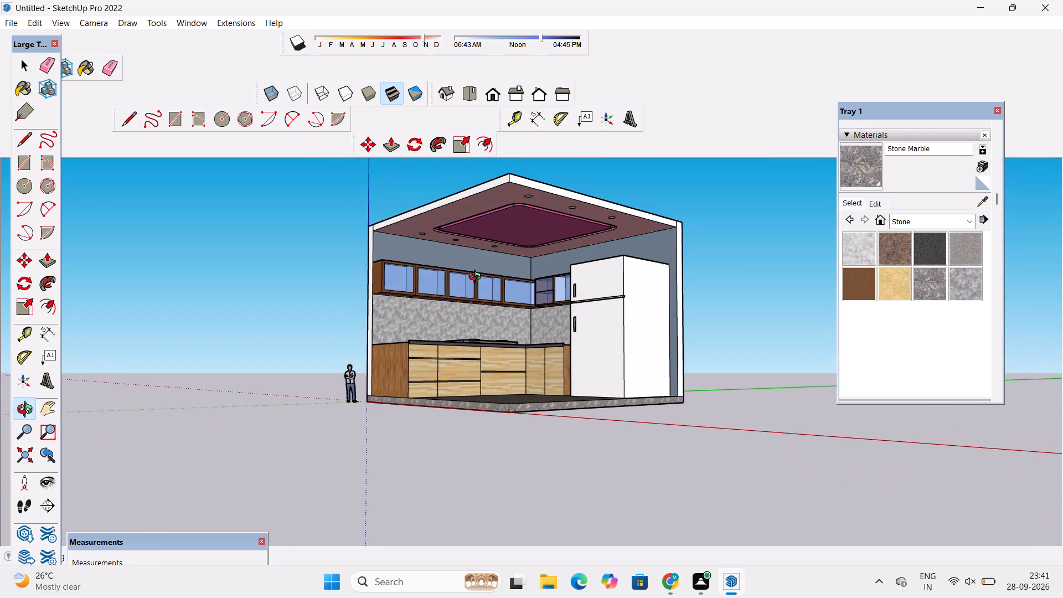
key("space")
type("o")
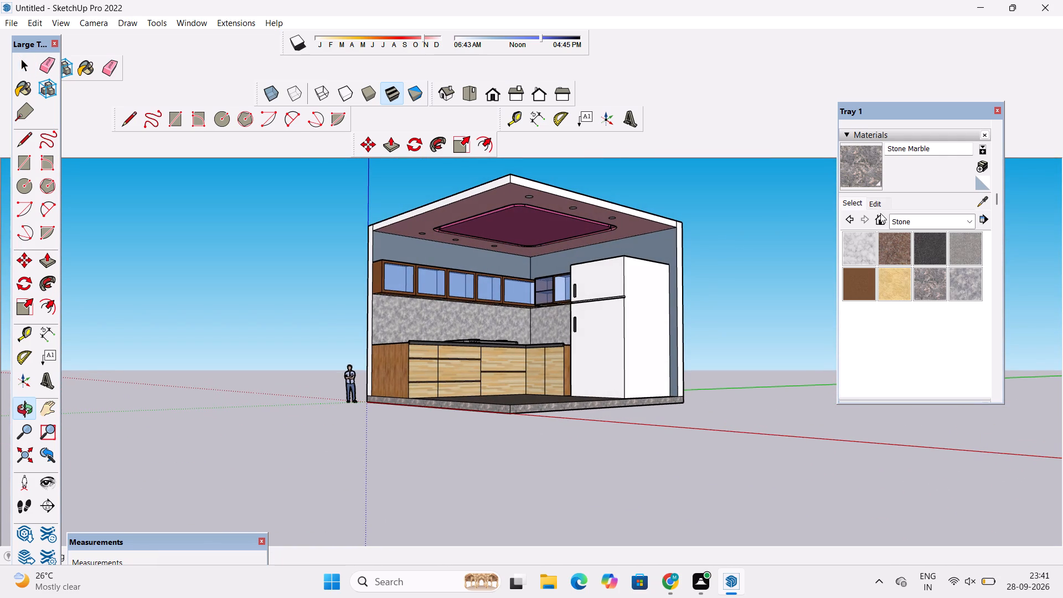
Paint the top face of the roof slab with 0111_SlateGray from the Colors-Named collection.
left_click(908, 224)
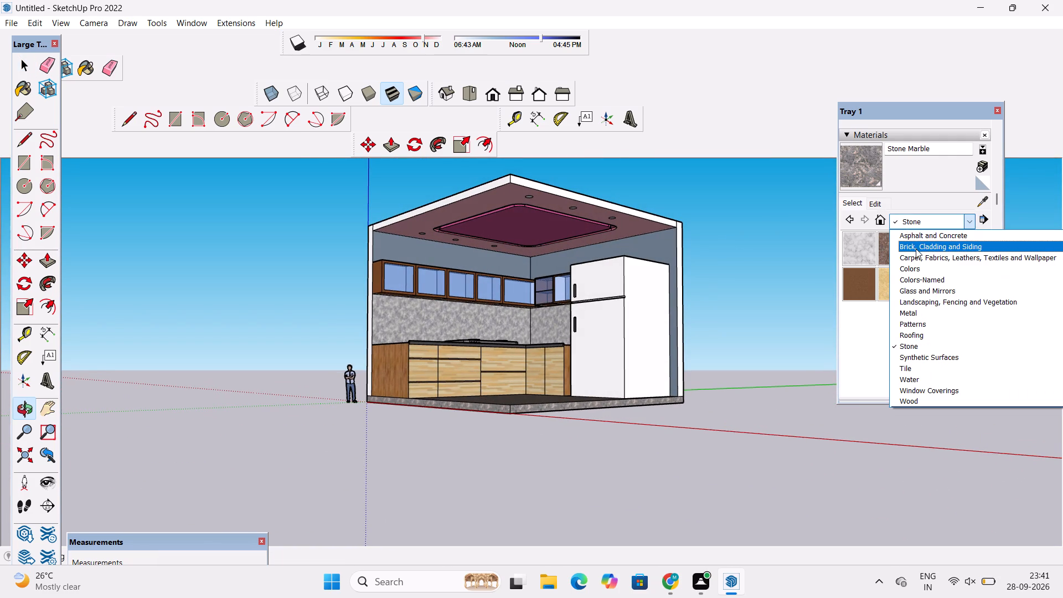
scroll(916, 249, "up", 1)
left_click(930, 312)
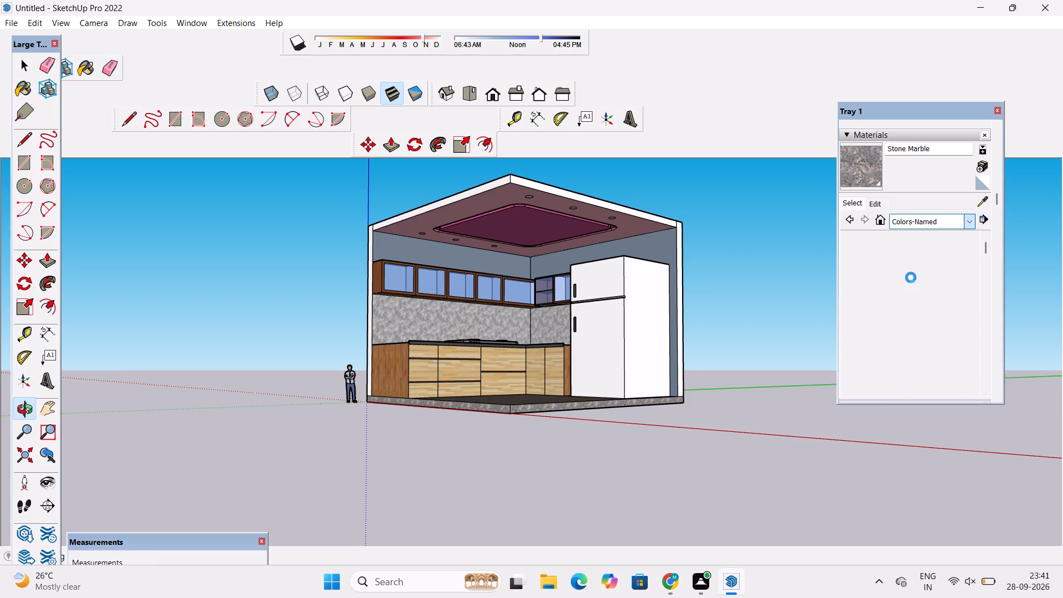
scroll(910, 275, "down", 9)
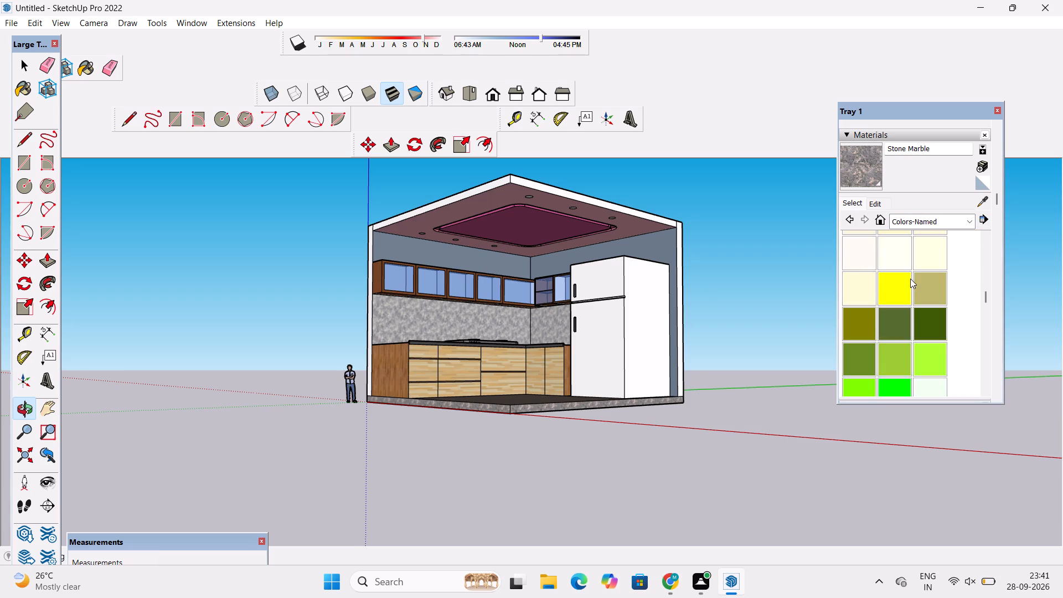
scroll(910, 279, "down", 9)
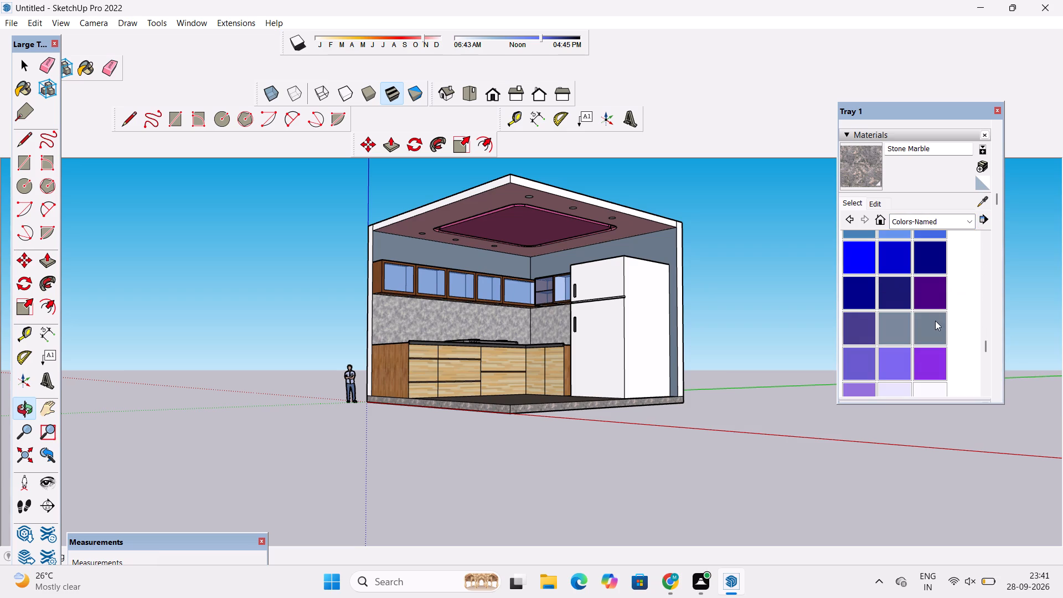
left_click(935, 321)
key("o")
left_click_drag(662, 245, 684, 373)
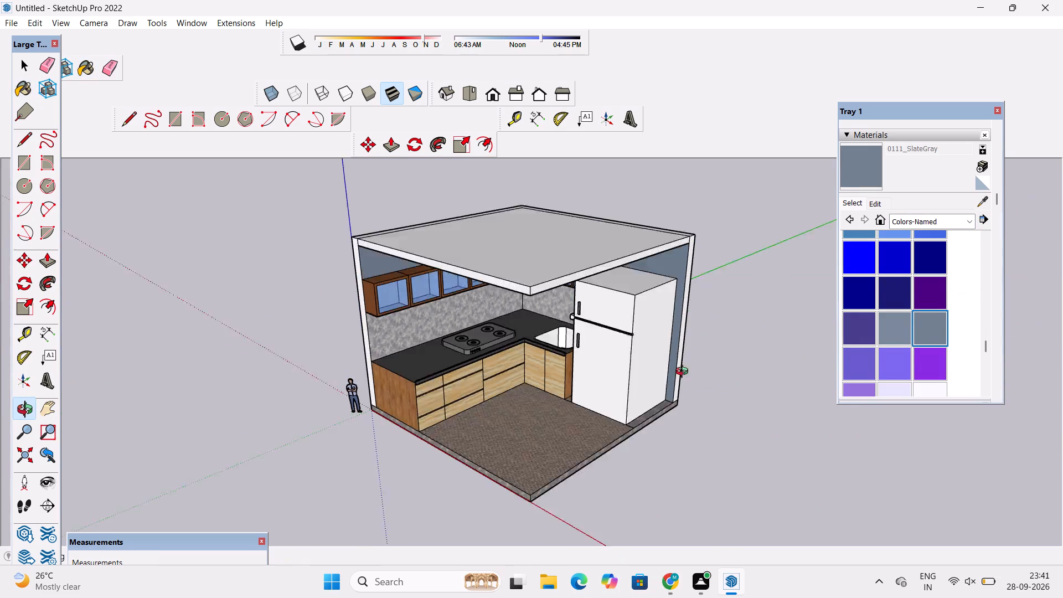
left_click_drag(684, 373, 692, 419)
left_click(861, 162)
left_click(644, 265)
Paint the roof slab's two exposed edges, the walls' top rim and both exposed wall ends with 0111_SlateGray.
scroll(664, 303, "up", 3)
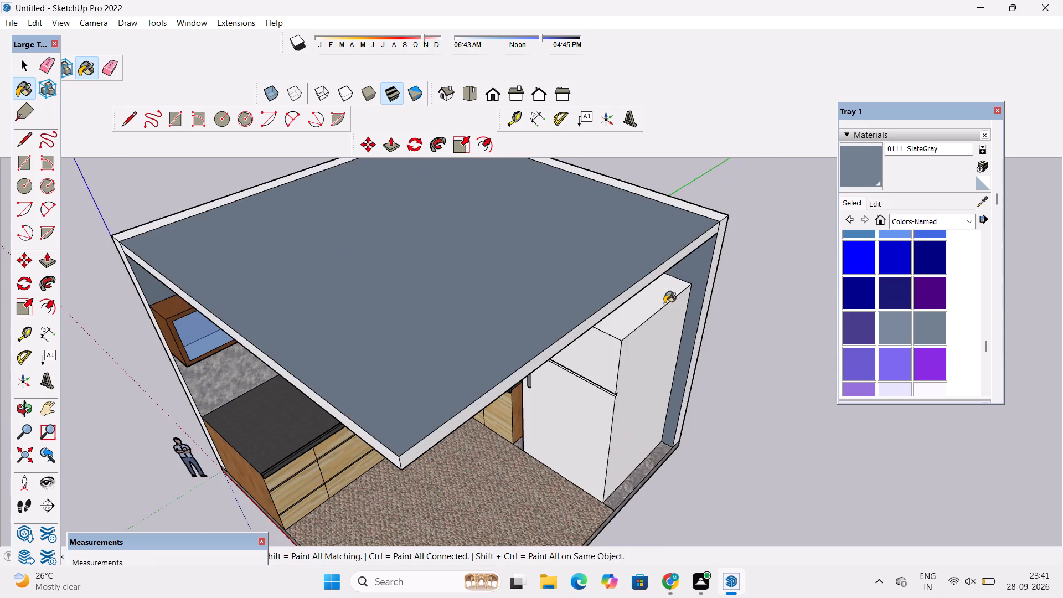
scroll(664, 303, "up", 5)
left_click(660, 275)
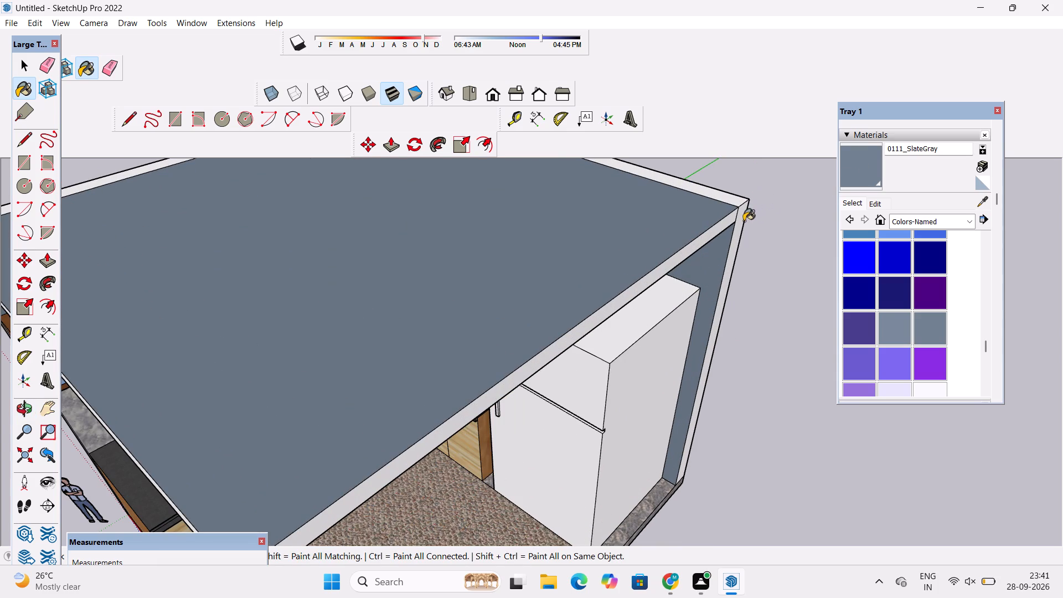
left_click(740, 223)
left_click(736, 203)
scroll(771, 240, "down", 9)
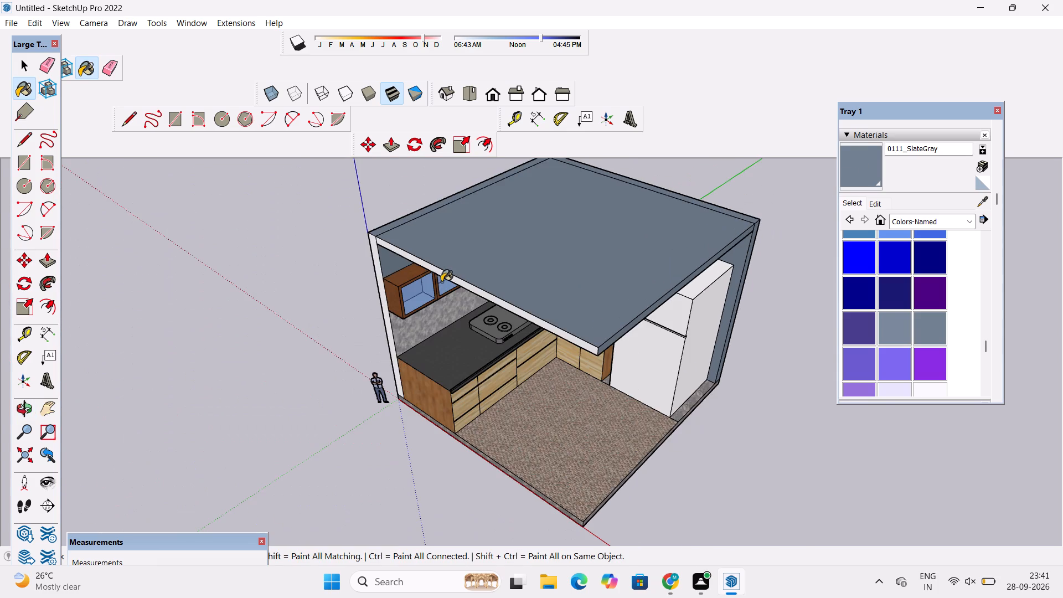
scroll(441, 282, "up", 5)
left_click(448, 271)
scroll(308, 210, "up", 3)
left_click(323, 205)
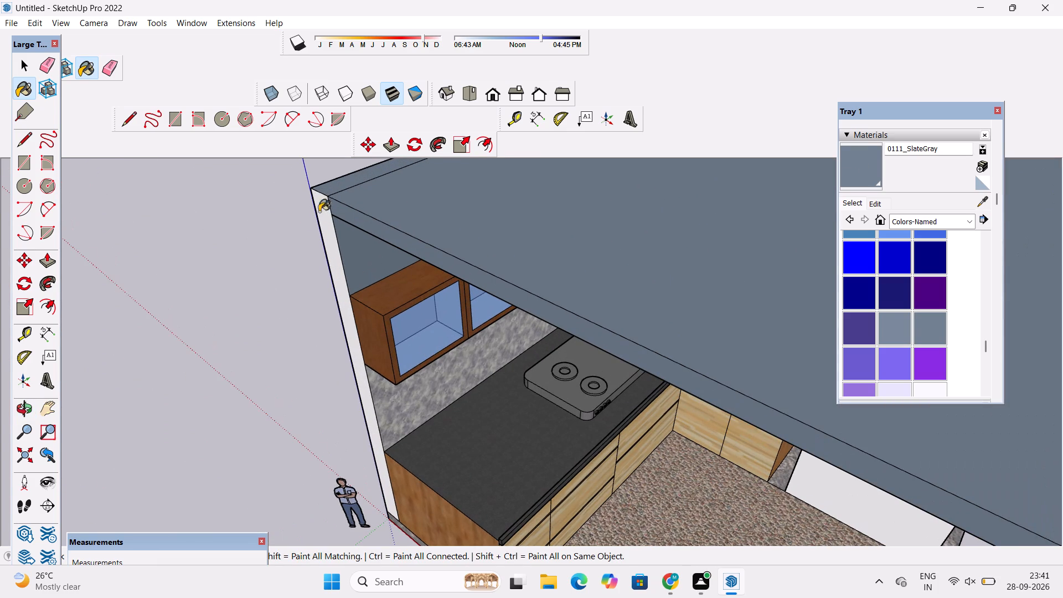
Paint the outer face of the cooktop-side wall and the slab strip beneath it with 0111_SlateGray.
key("o")
left_click_drag(292, 260, 425, 230)
left_click_drag(441, 223, 462, 213)
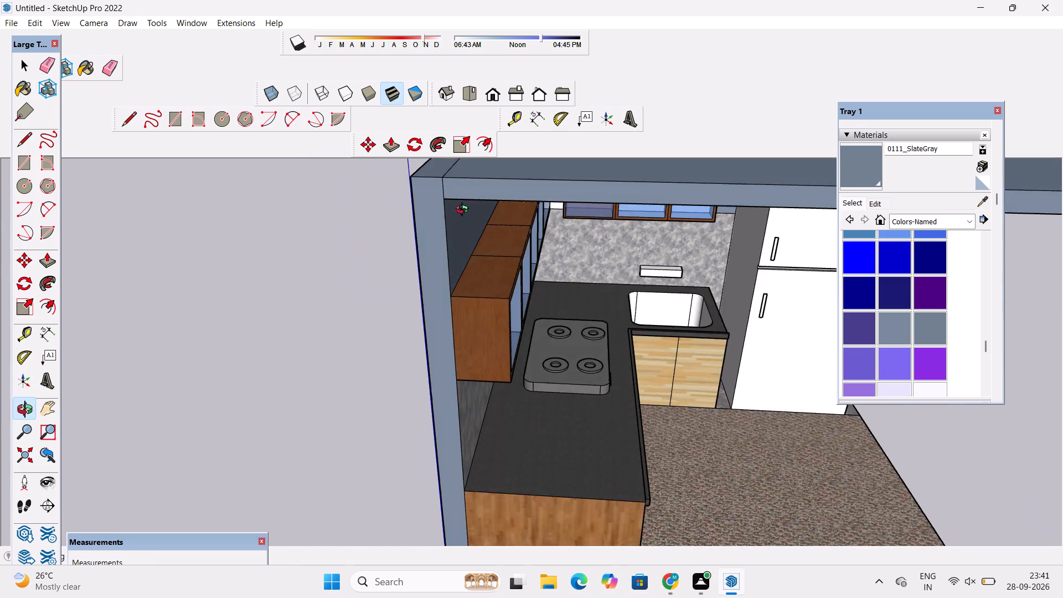
scroll(466, 213, "down", 5)
left_click_drag(380, 257, 603, 207)
left_click(878, 165)
left_click(545, 312)
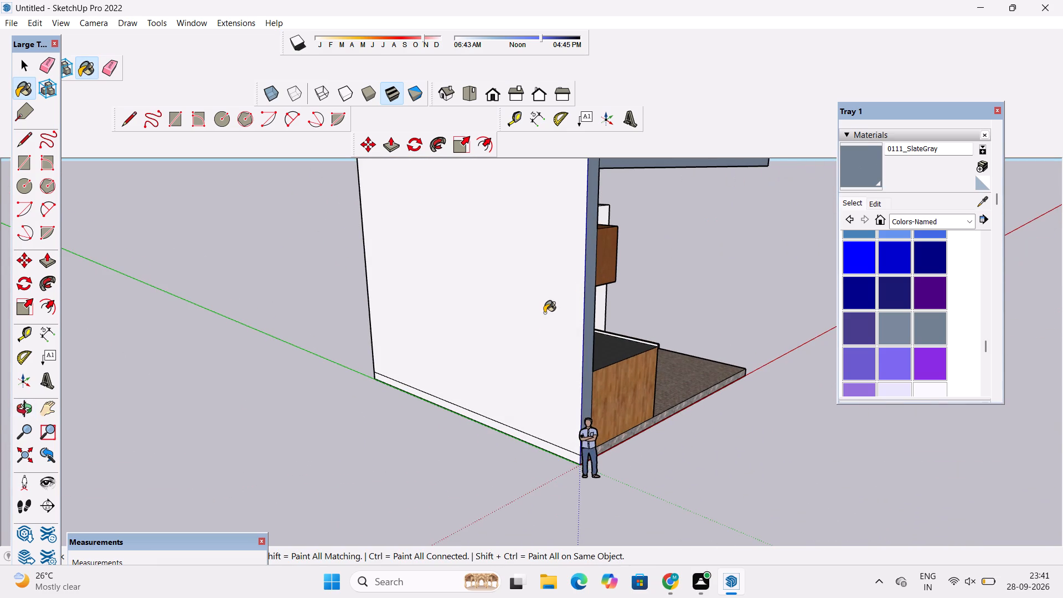
left_click(531, 443)
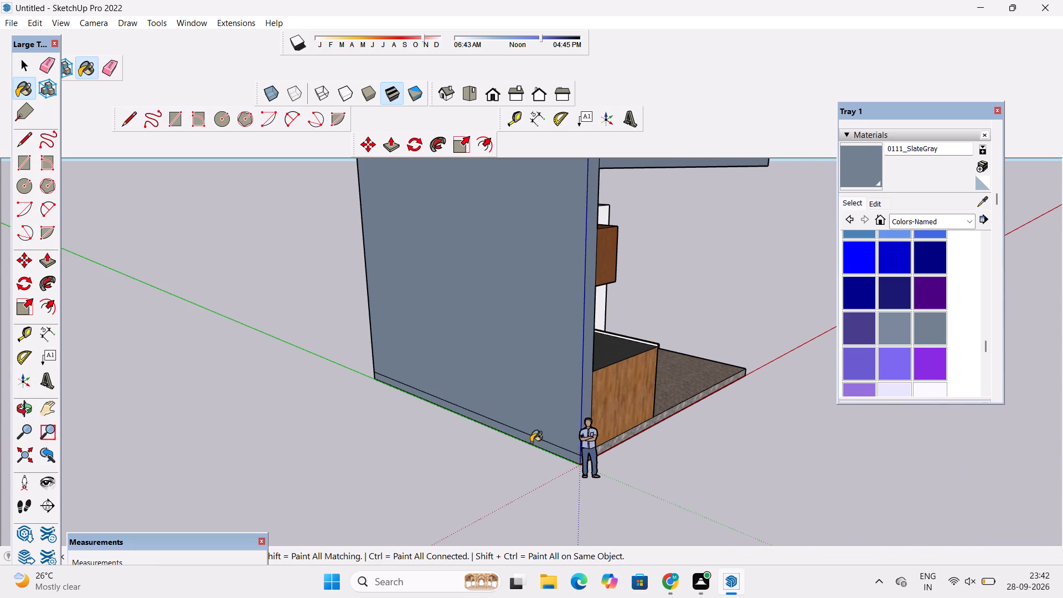
Paint the outer face of the wall behind the sink and refrigerator, plus its slab strip, with 0111_SlateGray.
key("o")
scroll(531, 442, "down", 5)
left_click_drag(369, 342, 779, 308)
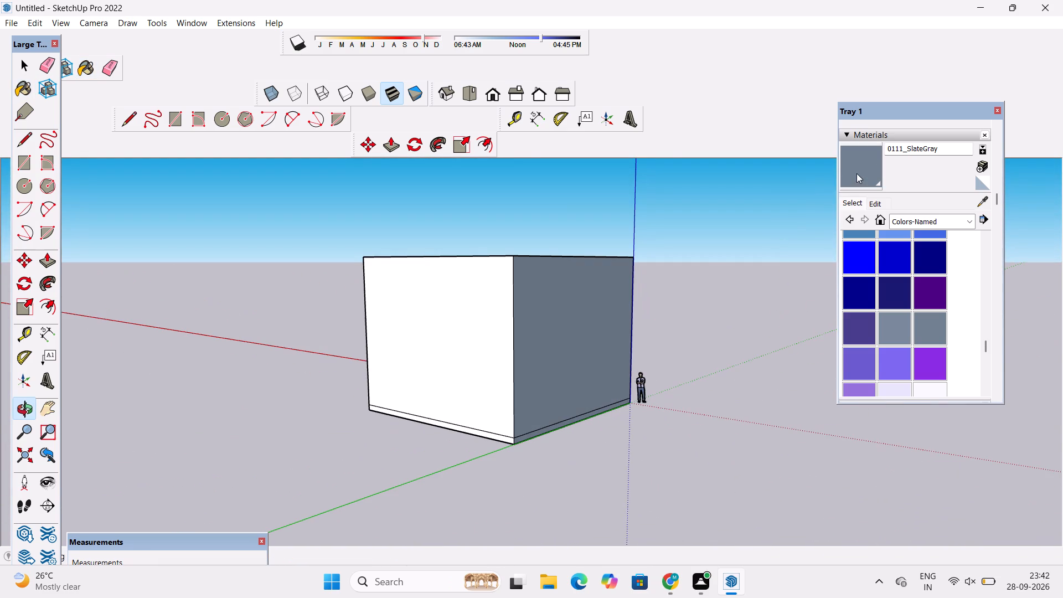
left_click(857, 173)
scroll(472, 436, "up", 5)
left_click(477, 427)
left_click(481, 401)
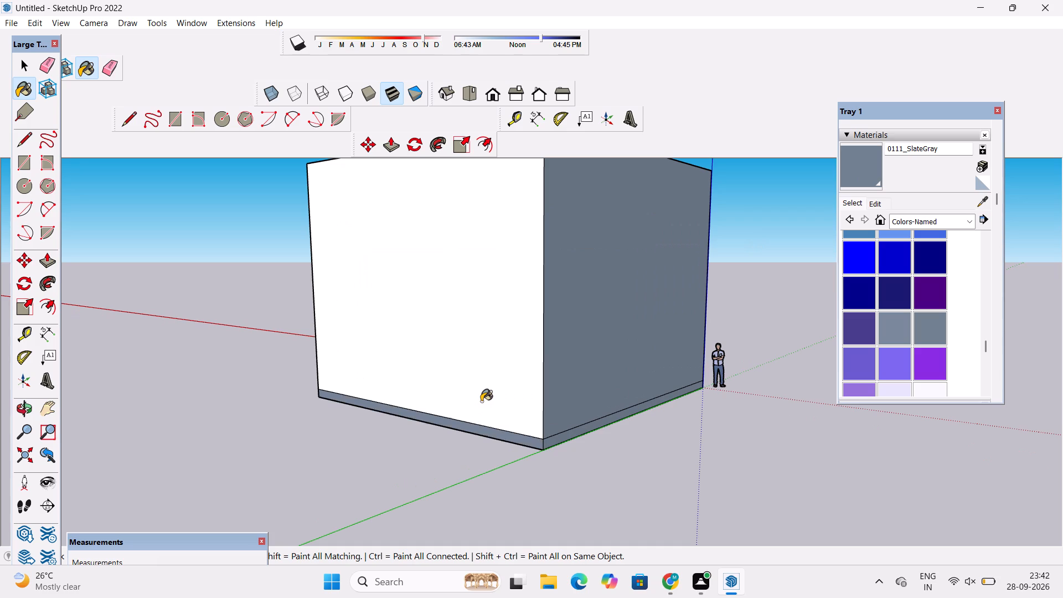
Examine the whole kitchen from outside and from the open front, including the painted walls, roof and edges.
key("o")
scroll(481, 401, "down", 4)
left_click_drag(249, 412, 673, 352)
left_click_drag(462, 374, 522, 393)
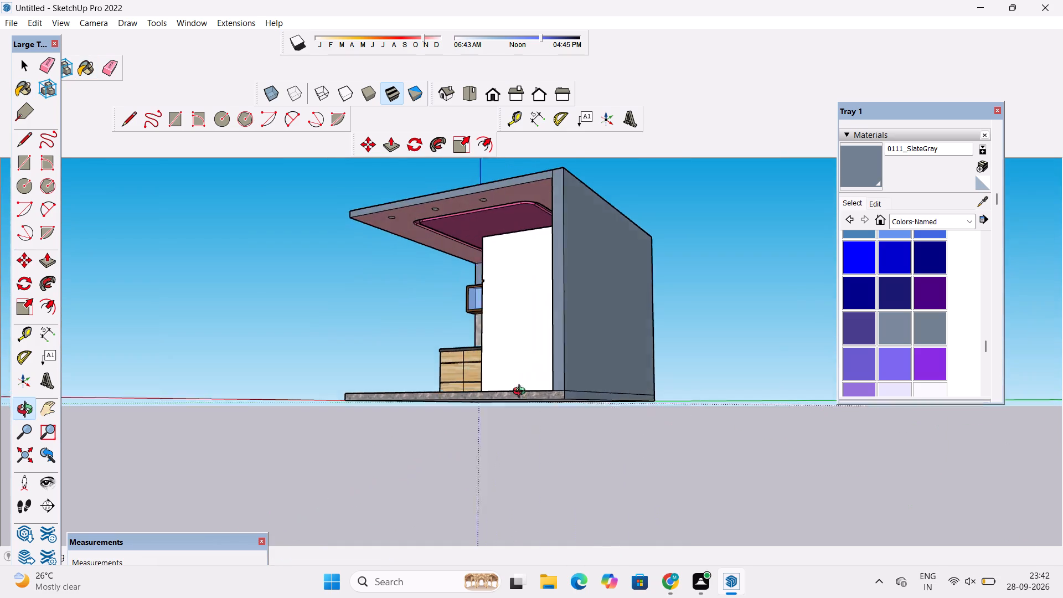
left_click_drag(522, 393, 675, 435)
left_click_drag(673, 437, 691, 458)
left_click_drag(680, 452, 606, 424, "shift")
left_click_drag(545, 430, 679, 427)
left_click_drag(588, 327, 572, 411, "shift")
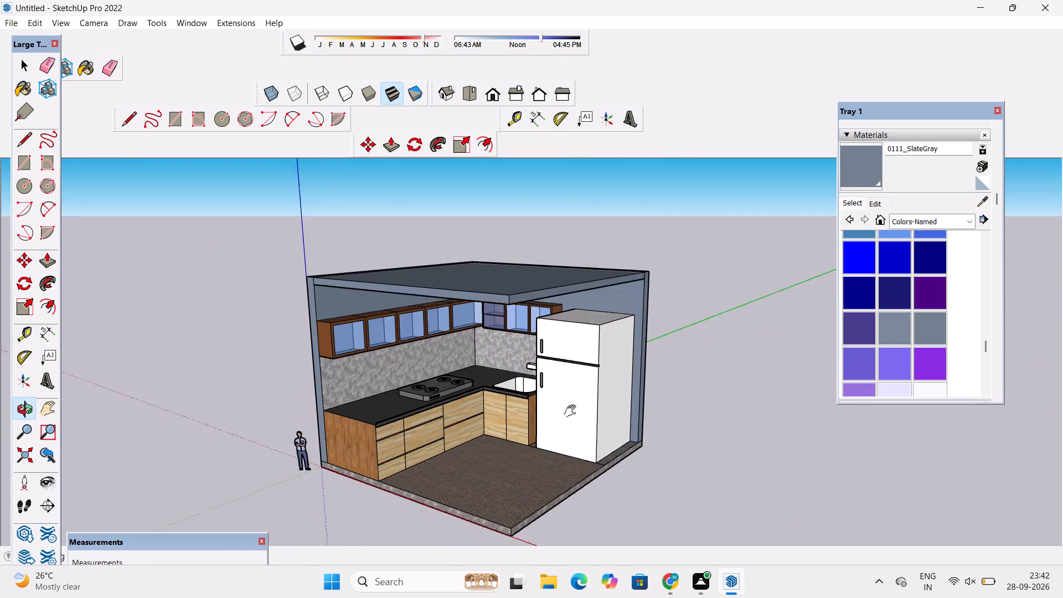
left_click_drag(572, 411, 572, 415, "shift")
left_click_drag(567, 426, 663, 429)
left_click_drag(625, 428, 602, 393, "shift")
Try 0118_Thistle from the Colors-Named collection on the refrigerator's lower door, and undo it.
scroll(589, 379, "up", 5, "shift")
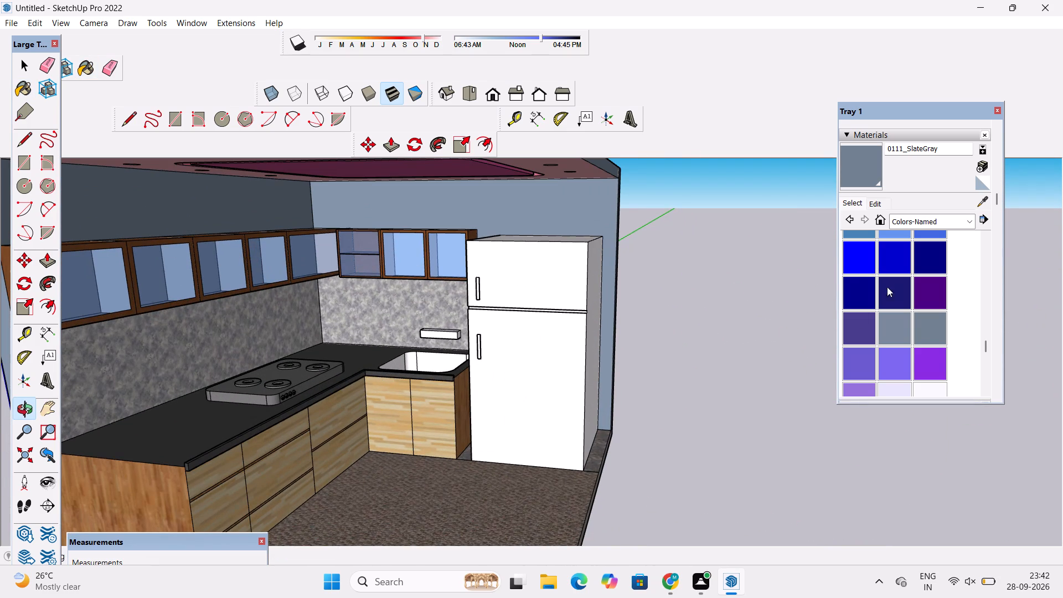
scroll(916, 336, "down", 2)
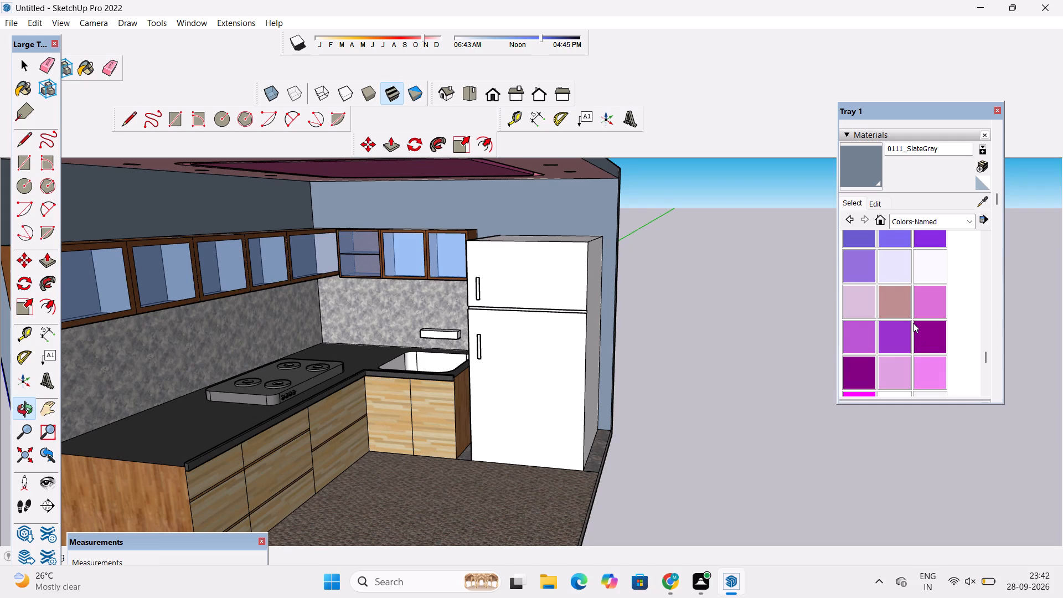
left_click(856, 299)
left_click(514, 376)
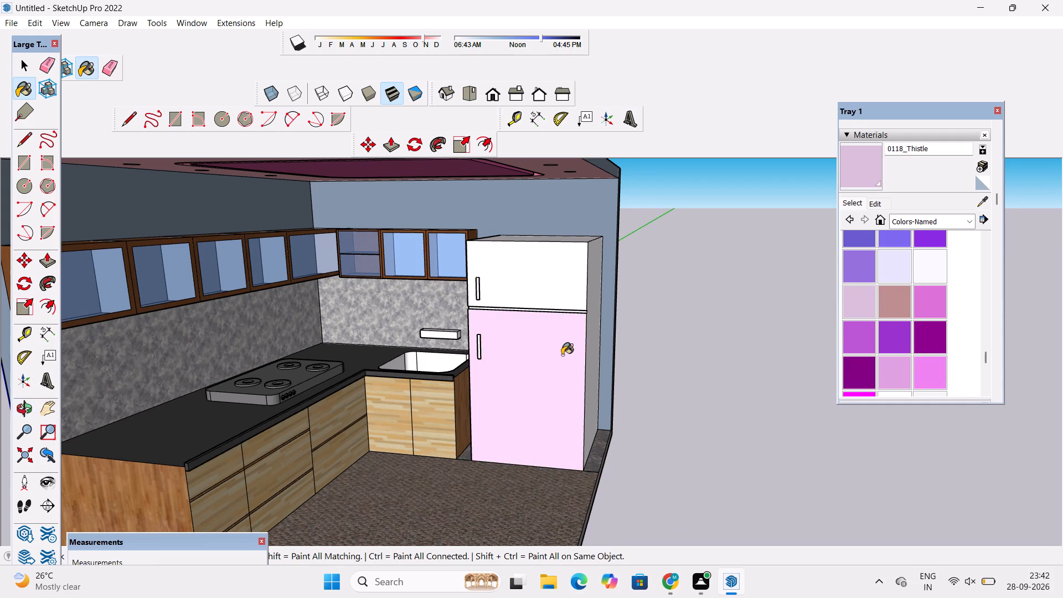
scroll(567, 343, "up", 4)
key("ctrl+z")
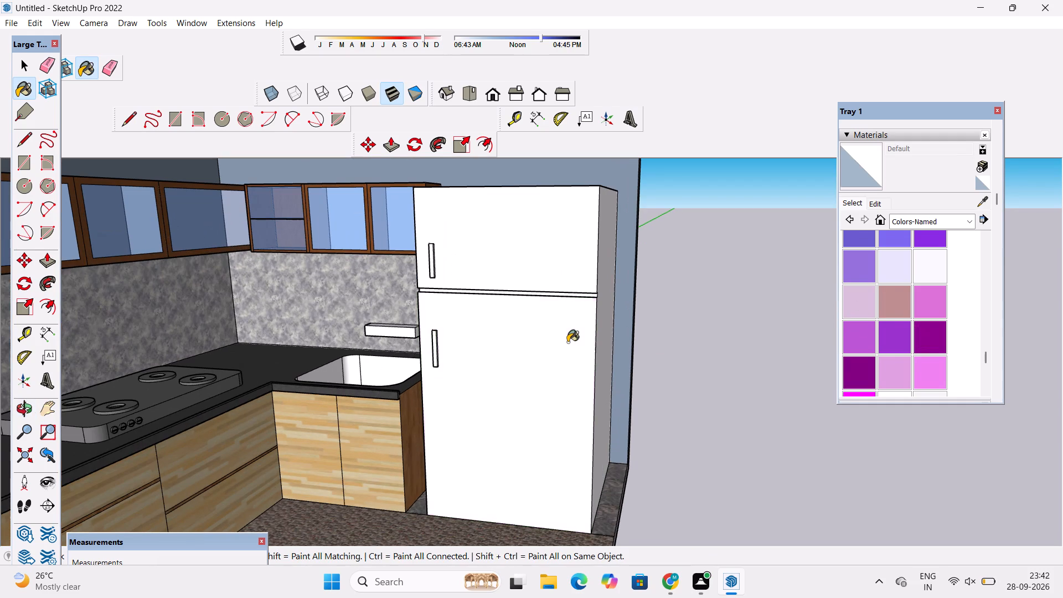
Paint the refrigerator's upper door with the Plywood material from the Patterns collection.
scroll(864, 326, "down", 3)
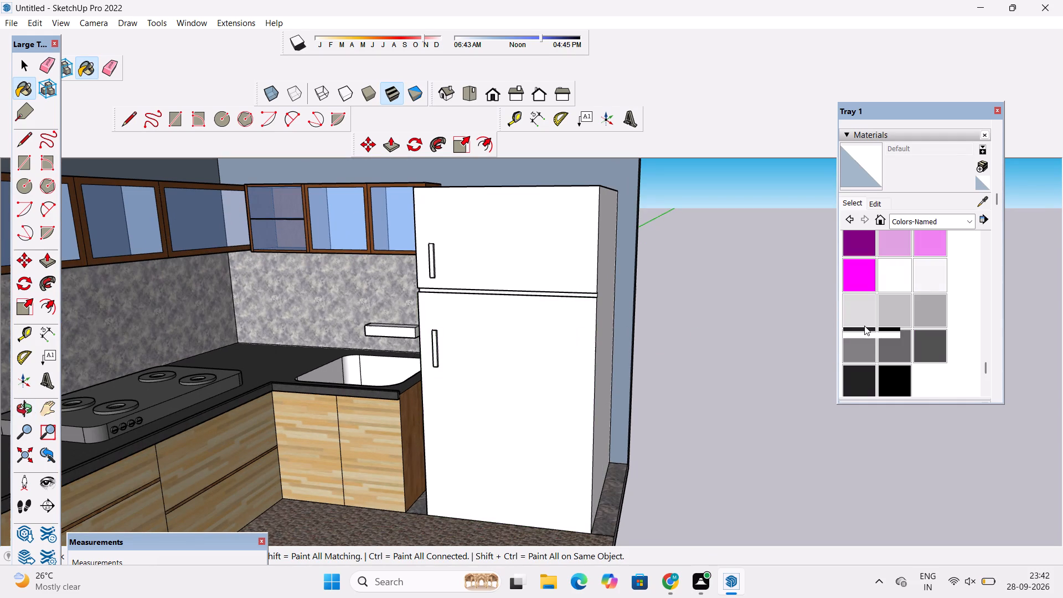
scroll(864, 324, "up", 1)
scroll(864, 324, "down", 1)
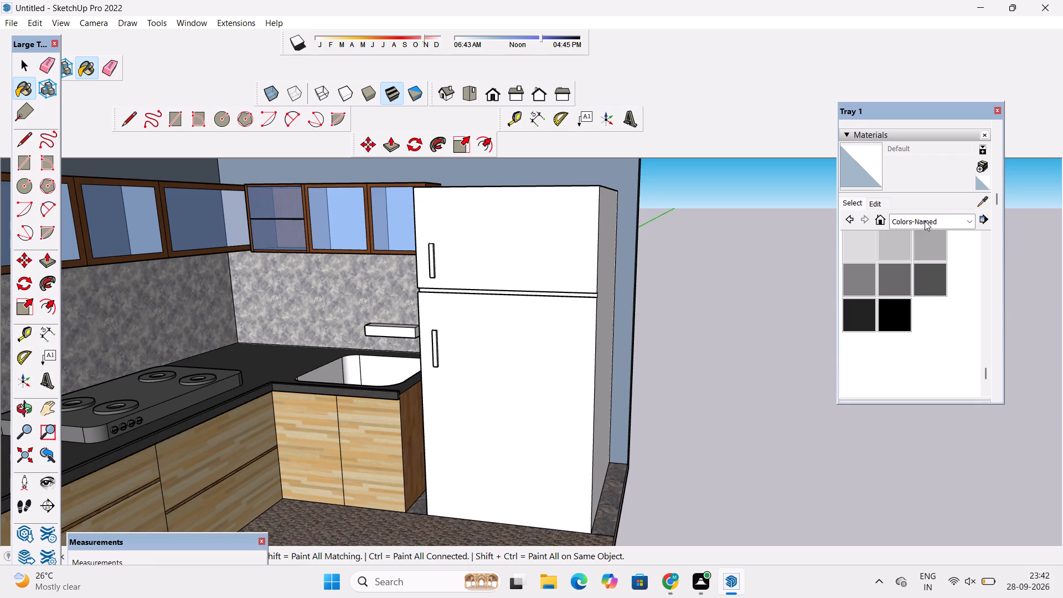
left_click(925, 221)
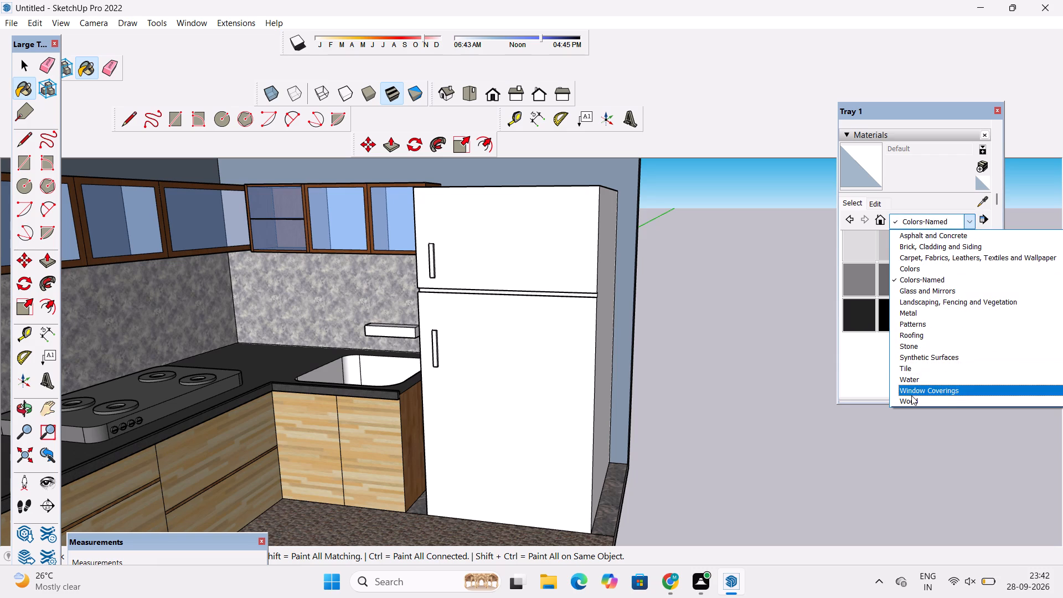
left_click(919, 325)
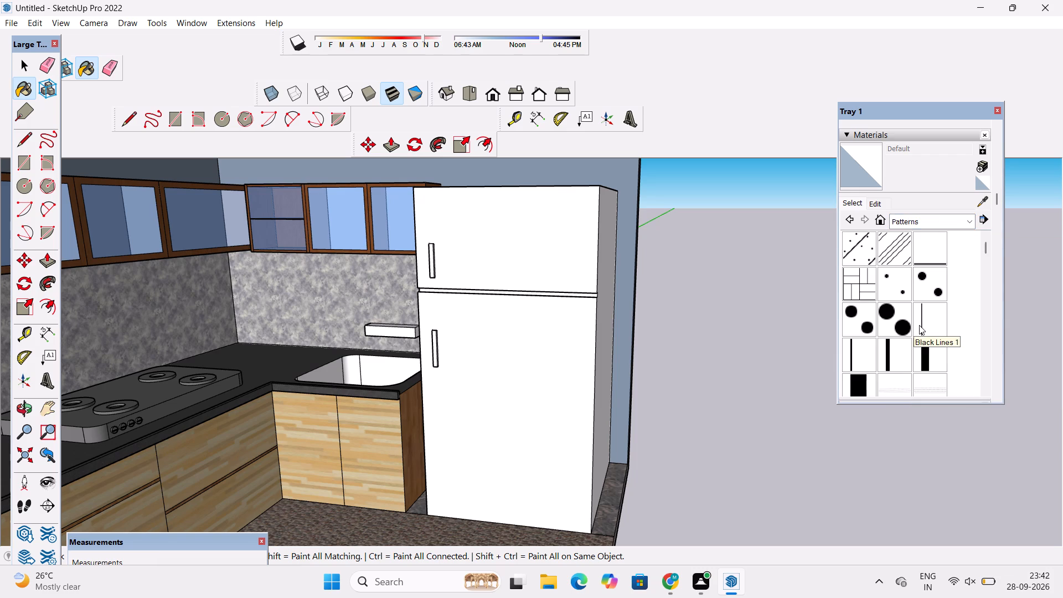
scroll(919, 325, "down", 3)
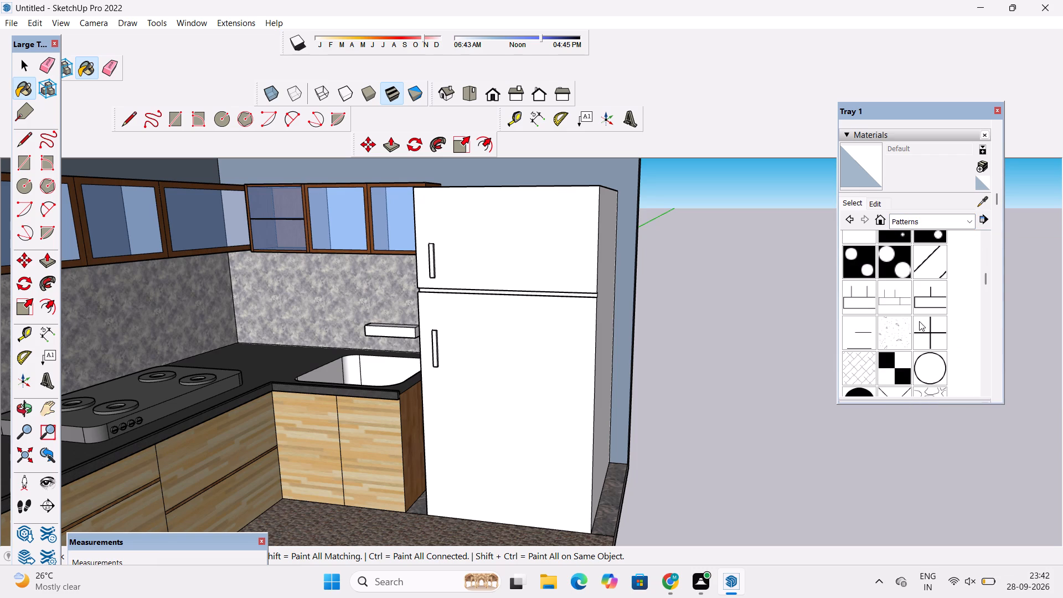
scroll(919, 315, "down", 3)
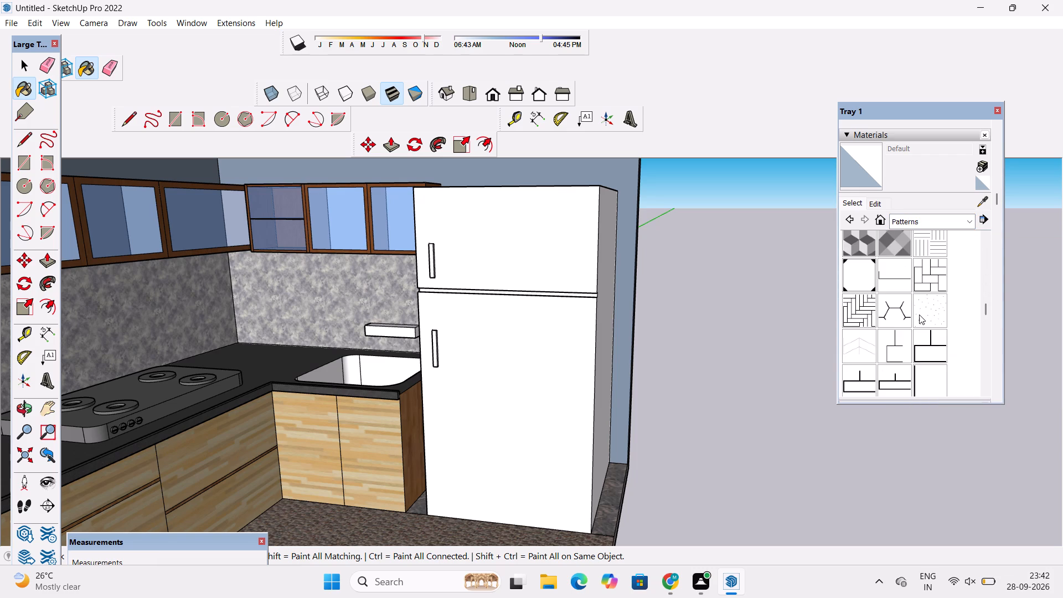
scroll(919, 315, "up", 1)
scroll(919, 315, "down", 2)
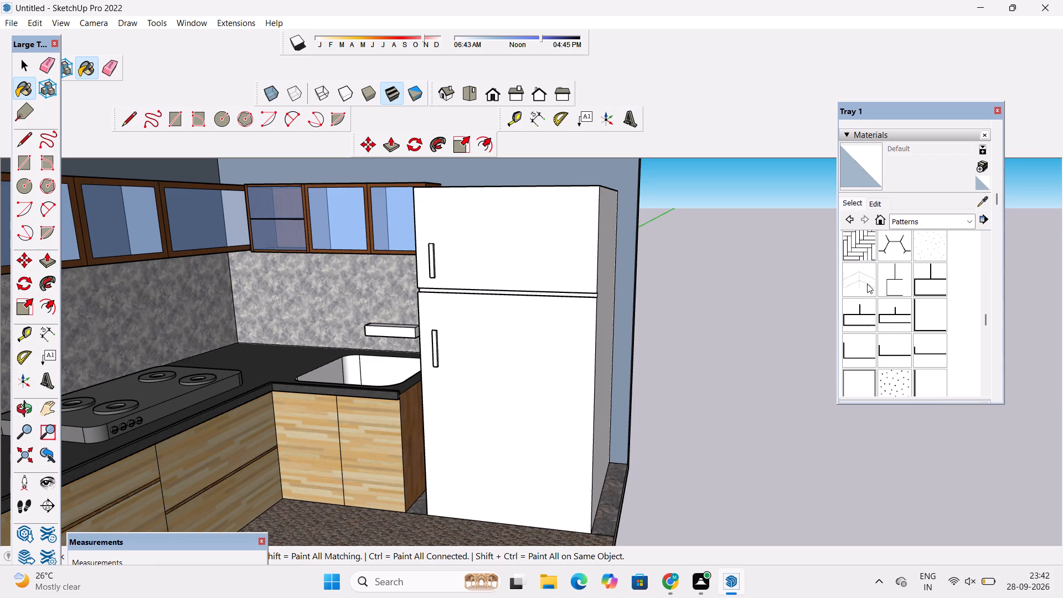
left_click(858, 285)
left_click(563, 253)
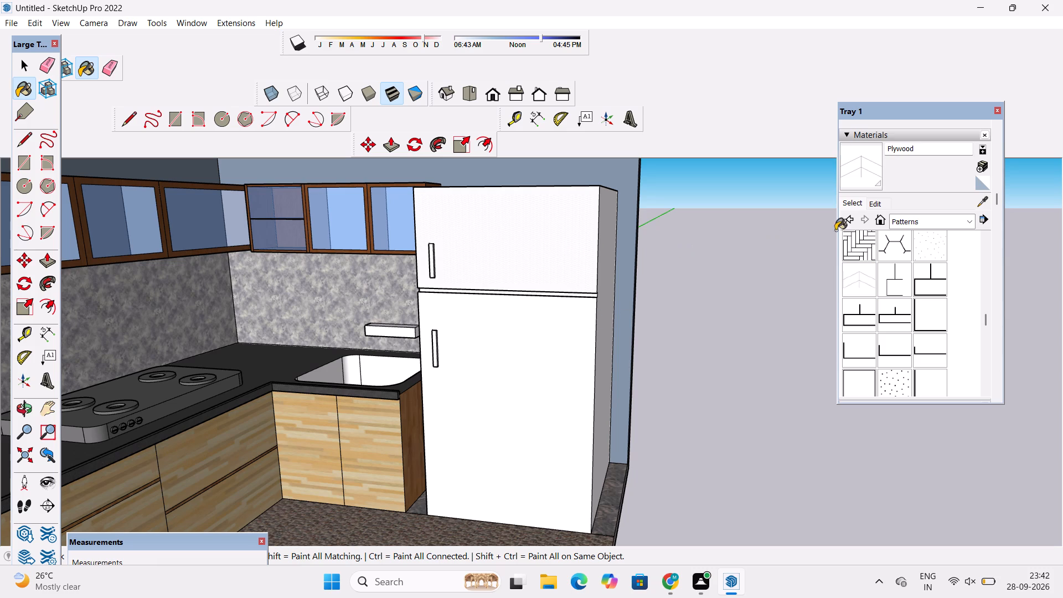
Set the Plywood material's texture height to 5'.
left_click(864, 204)
left_click(878, 202)
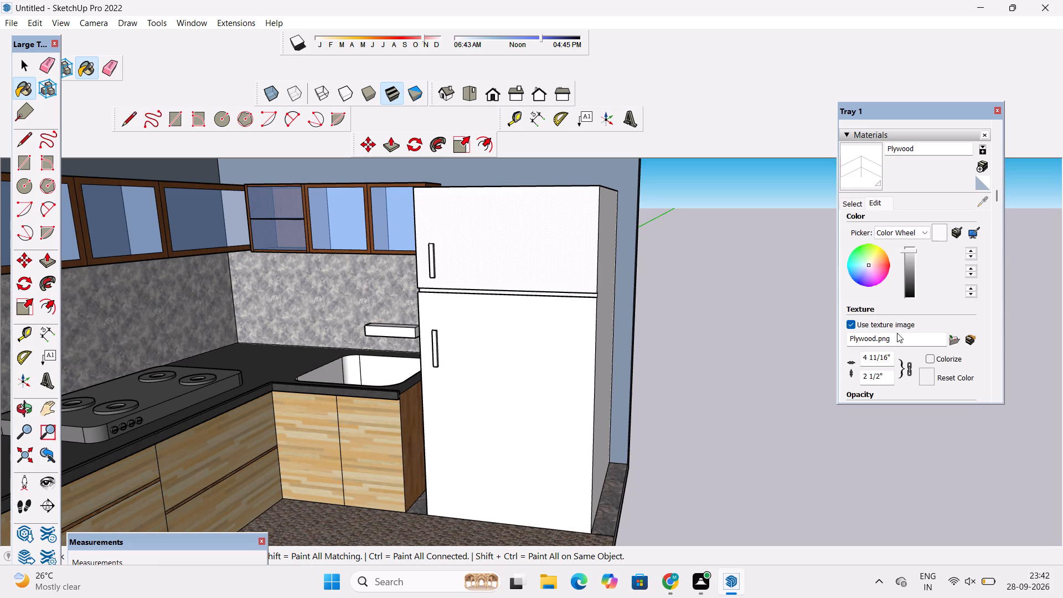
left_click(886, 373)
key("BackSpace")
key("BackSpace")
key("BackSpace")
key("BackSpace")
key("BackSpace")
key("BackSpace")
key("BackSpace")
key("BackSpace")
key("BackSpace")
key("BackSpace")
key("BackSpace")
key("BackSpace")
key("BackSpace")
key("BackSpace")
type("5'")
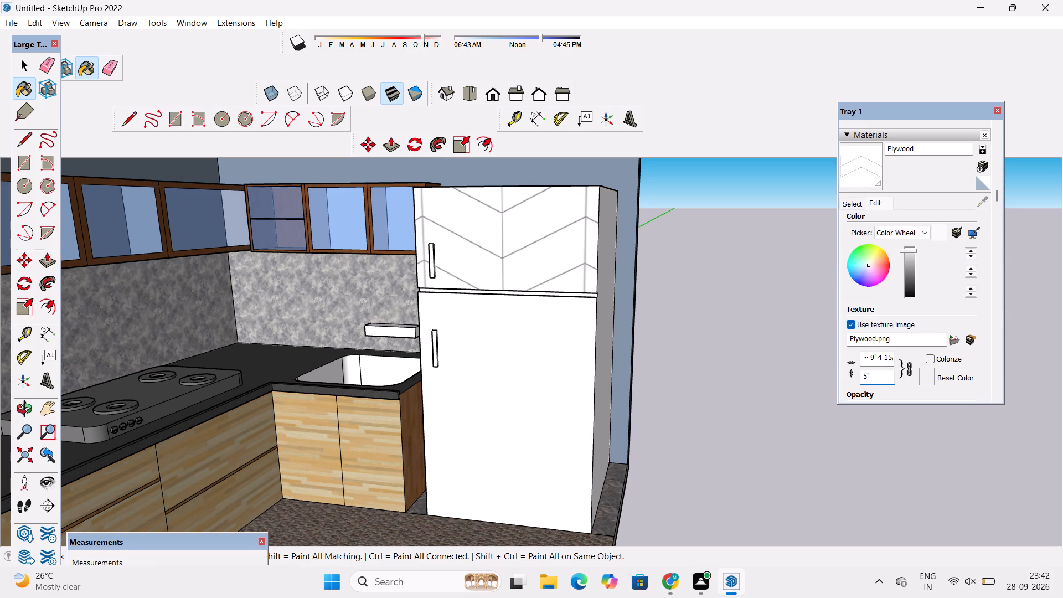
key("Return")
Paint the refrigerator's lower door with the enlarged Plywood pattern.
scroll(518, 337, "down", 4)
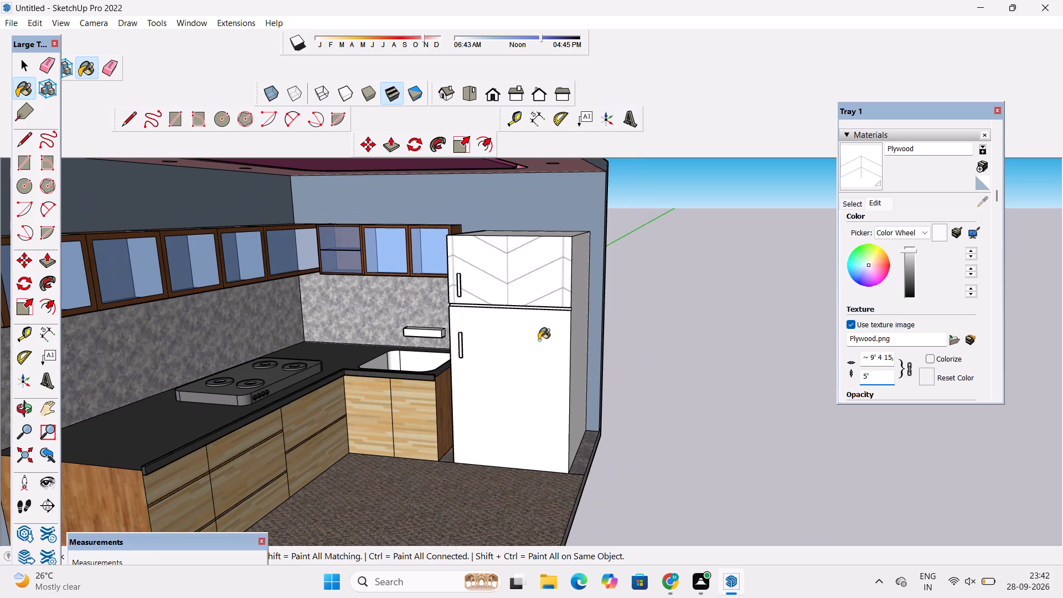
left_click(539, 340)
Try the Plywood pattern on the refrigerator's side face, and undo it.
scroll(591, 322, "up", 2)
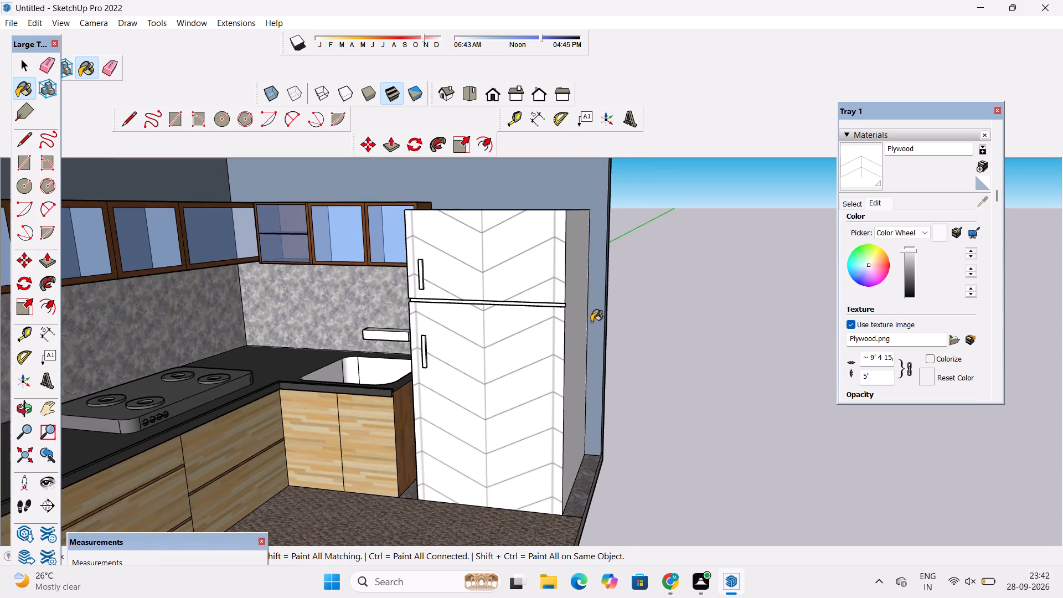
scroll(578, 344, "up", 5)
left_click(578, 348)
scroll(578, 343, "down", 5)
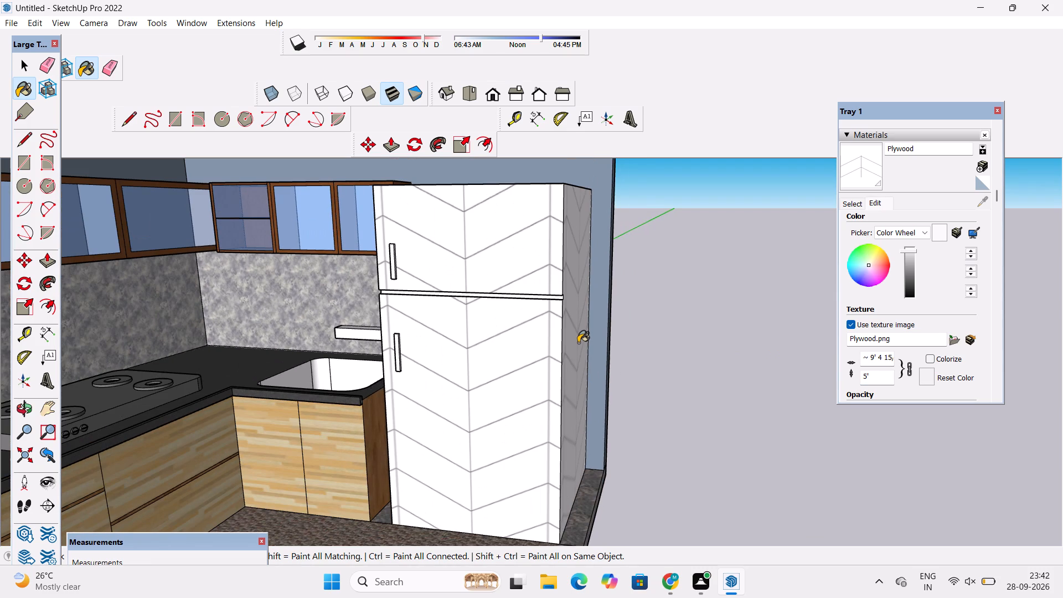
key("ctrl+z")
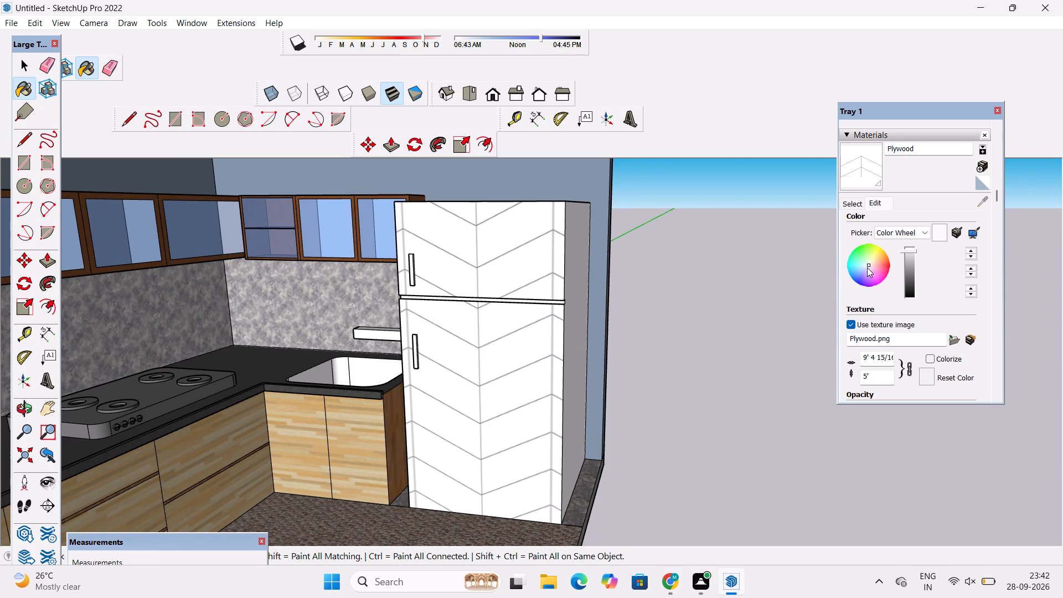
Tint the refrigerator doors' Plywood material a pale pink using the color wheel.
left_click(874, 260)
left_click(874, 266)
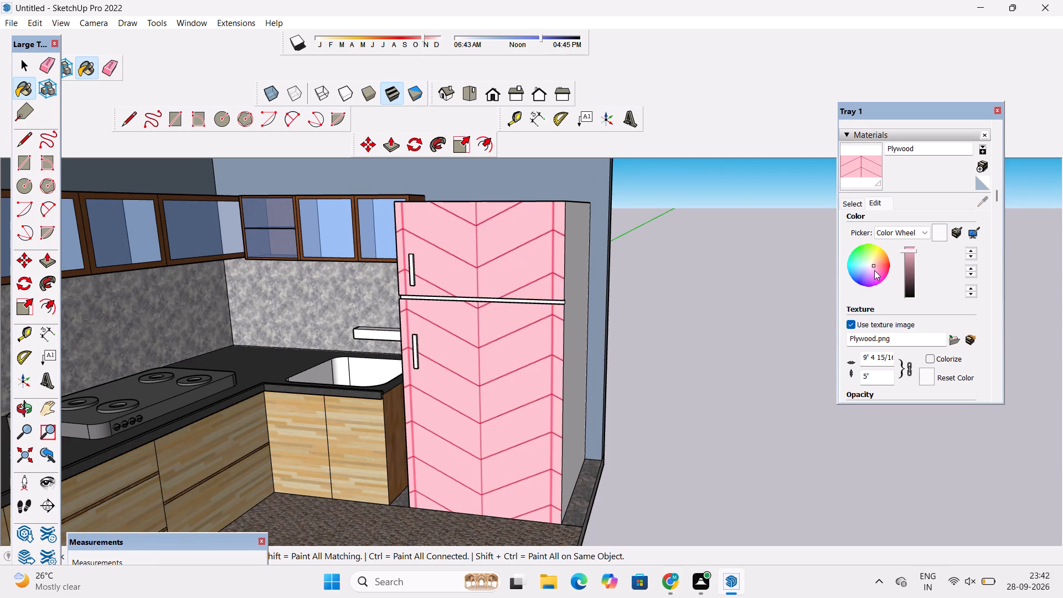
left_click(874, 270)
left_click(881, 267)
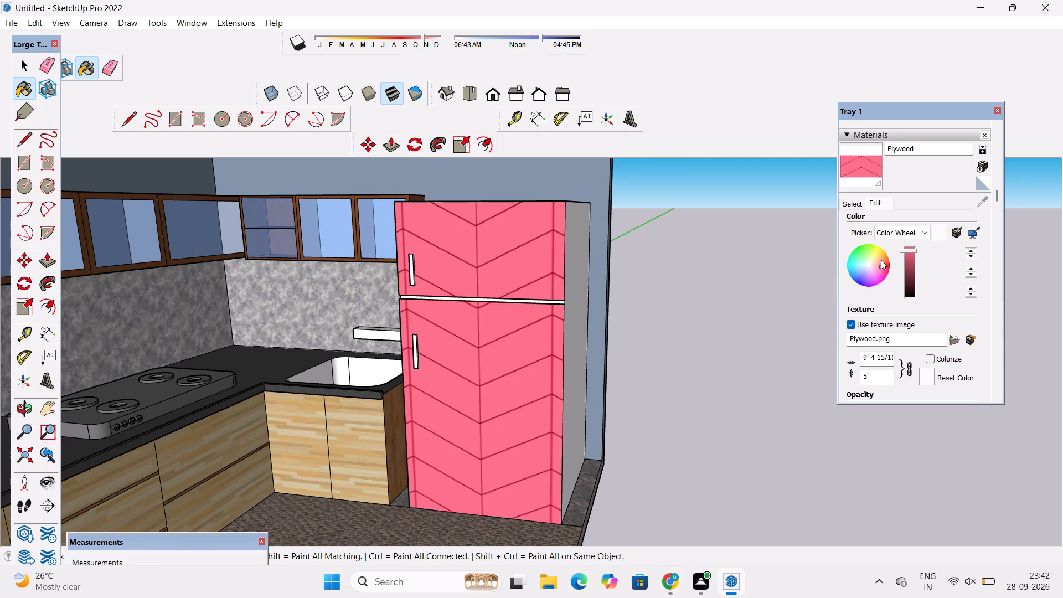
left_click(881, 260)
left_click(876, 264)
left_click(876, 269)
left_click(874, 266)
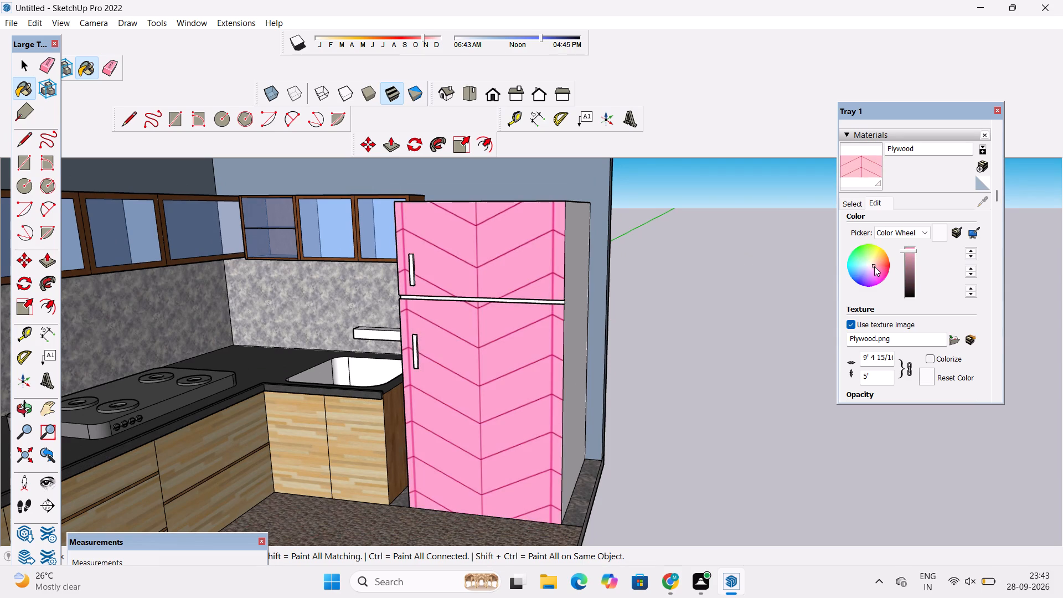
left_click(874, 266)
left_click(871, 264)
left_click(870, 265)
left_click(870, 265)
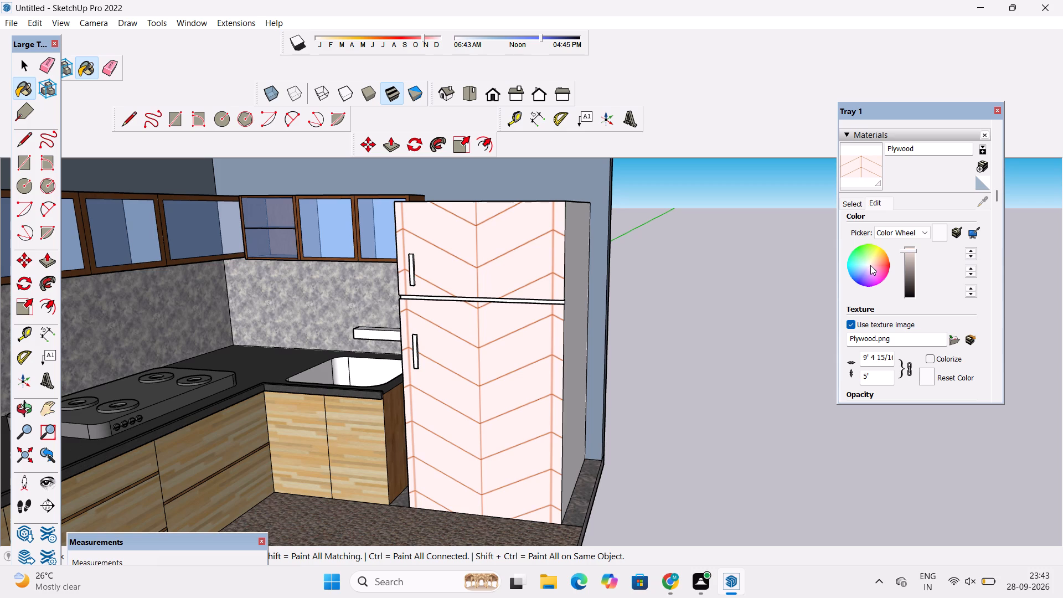
left_click(871, 265)
left_click(871, 265)
double_click(872, 265)
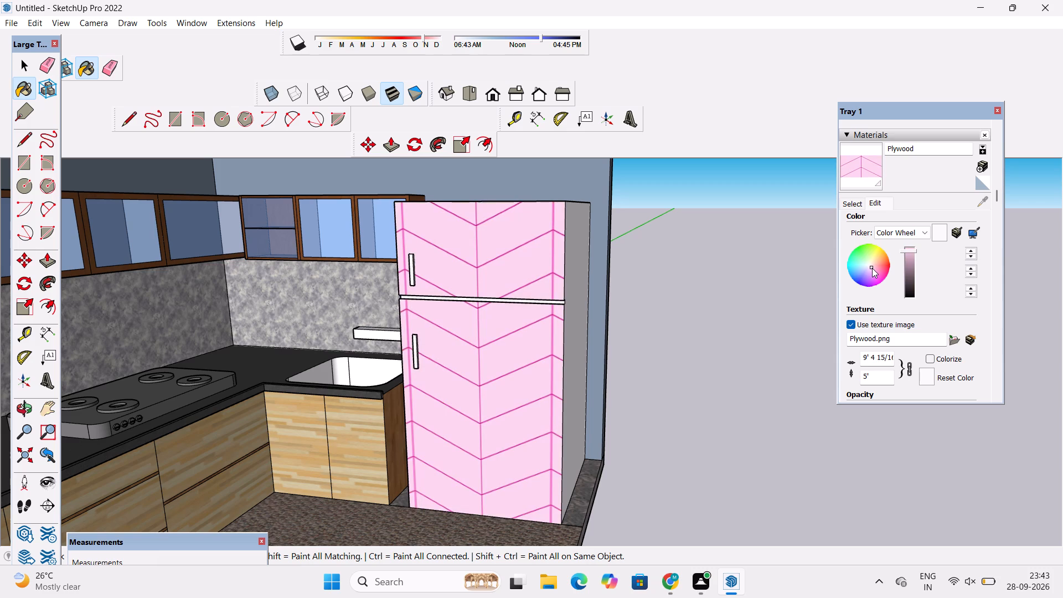
left_click(871, 267)
Darken the Plywood material's pink tint to a muted mauve.
left_click(910, 257)
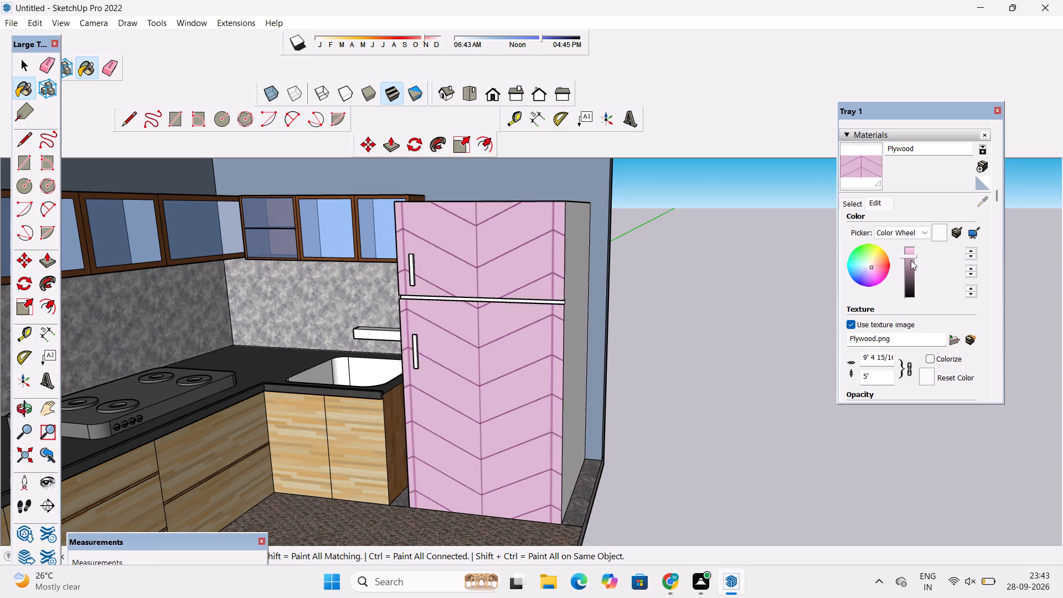
left_click(911, 260)
left_click(911, 265)
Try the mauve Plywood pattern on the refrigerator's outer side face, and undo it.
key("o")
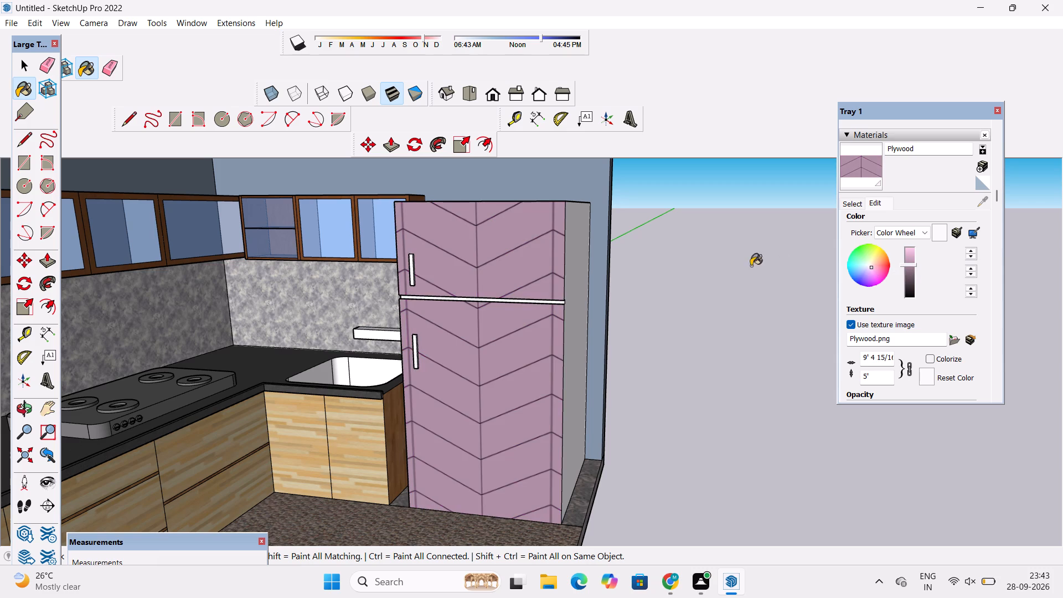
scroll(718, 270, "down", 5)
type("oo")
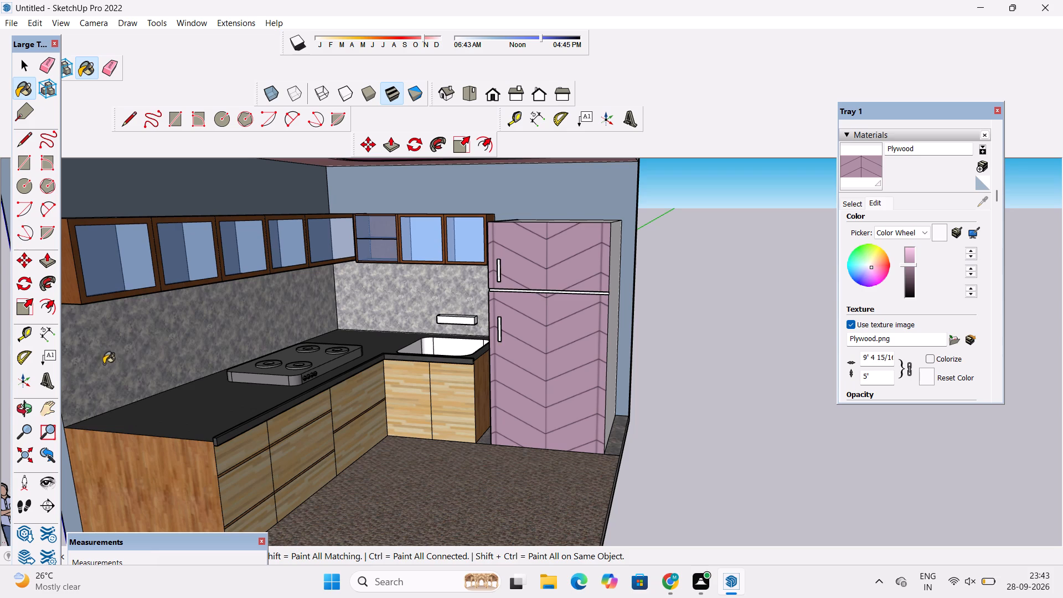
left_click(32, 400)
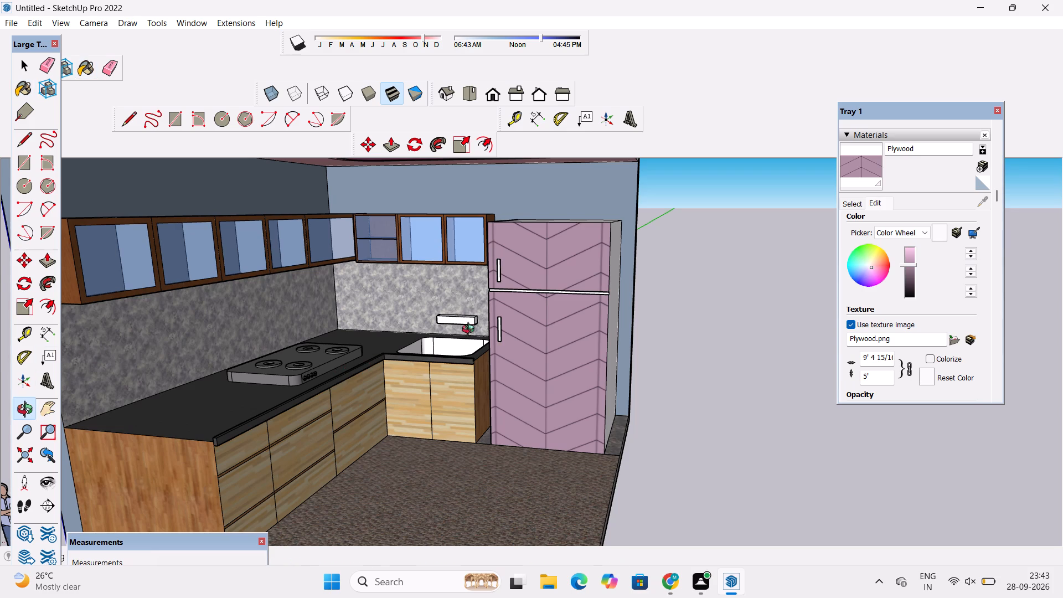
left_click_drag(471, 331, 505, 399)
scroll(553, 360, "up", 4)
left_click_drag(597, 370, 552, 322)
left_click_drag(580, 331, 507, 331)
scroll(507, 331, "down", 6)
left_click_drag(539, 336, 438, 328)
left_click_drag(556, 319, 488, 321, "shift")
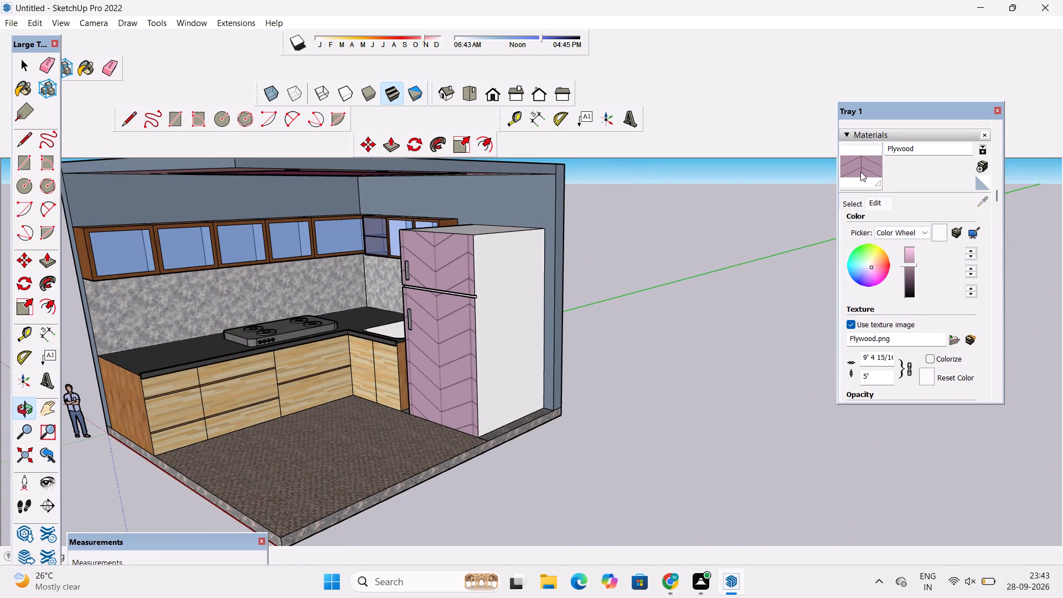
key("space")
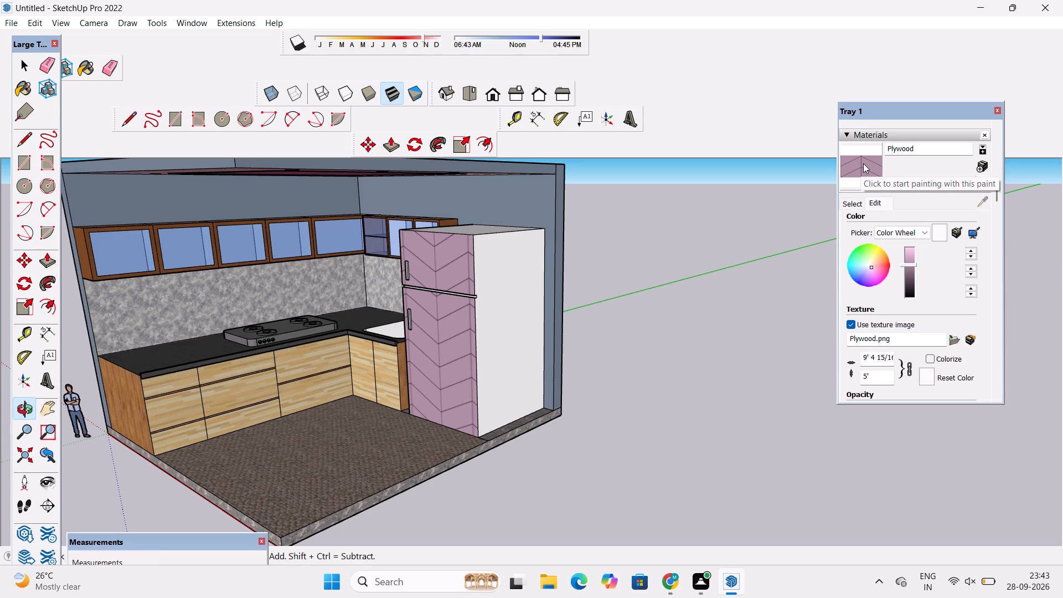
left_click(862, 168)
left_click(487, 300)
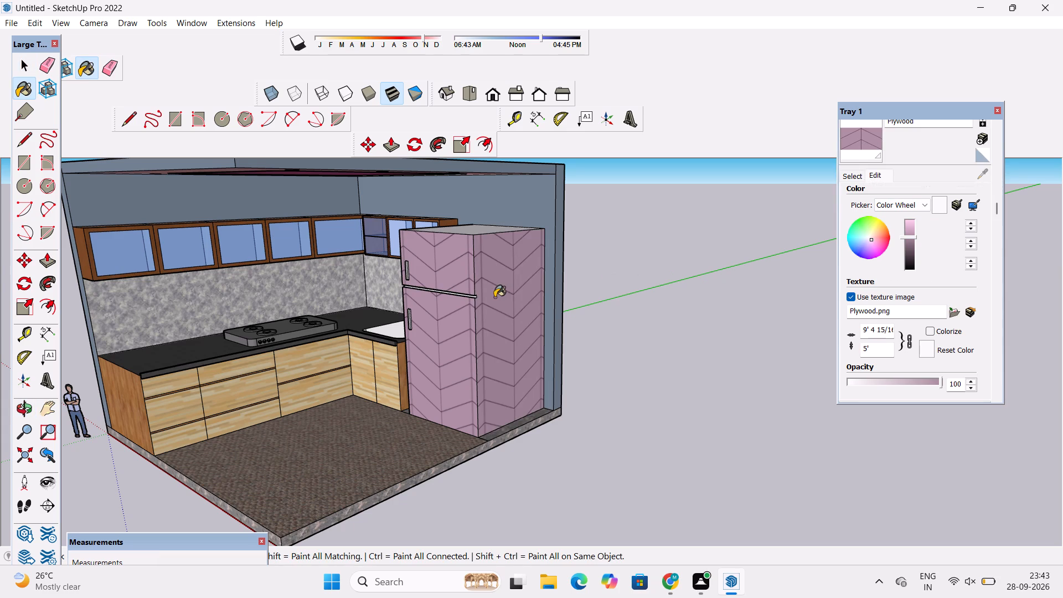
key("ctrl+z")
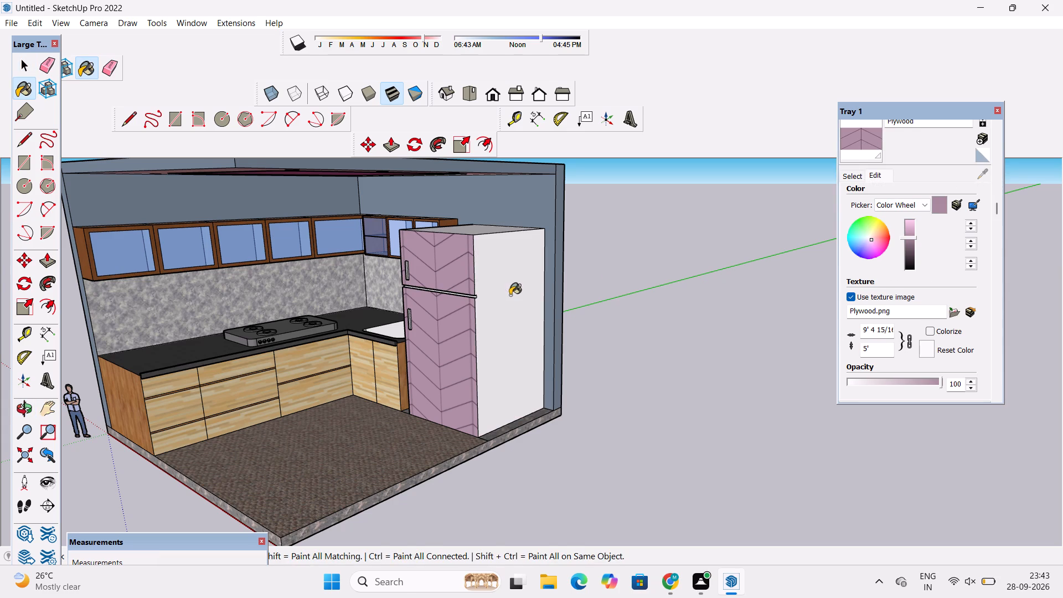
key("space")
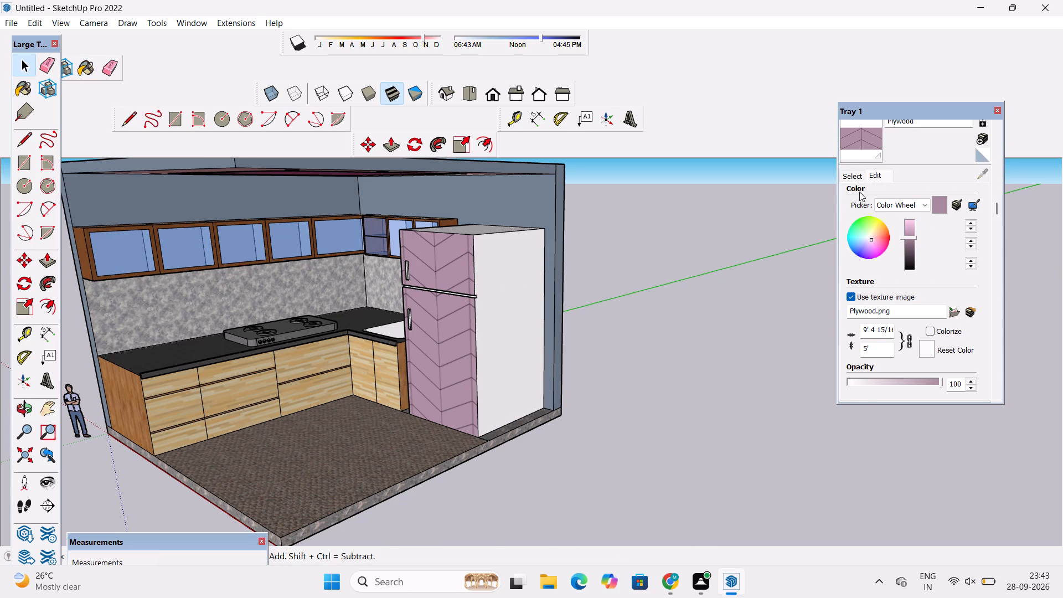
Paint the refrigerator's outer side face with 0118_Thistle from the Colors-Named collection.
left_click(853, 178)
left_click(917, 194)
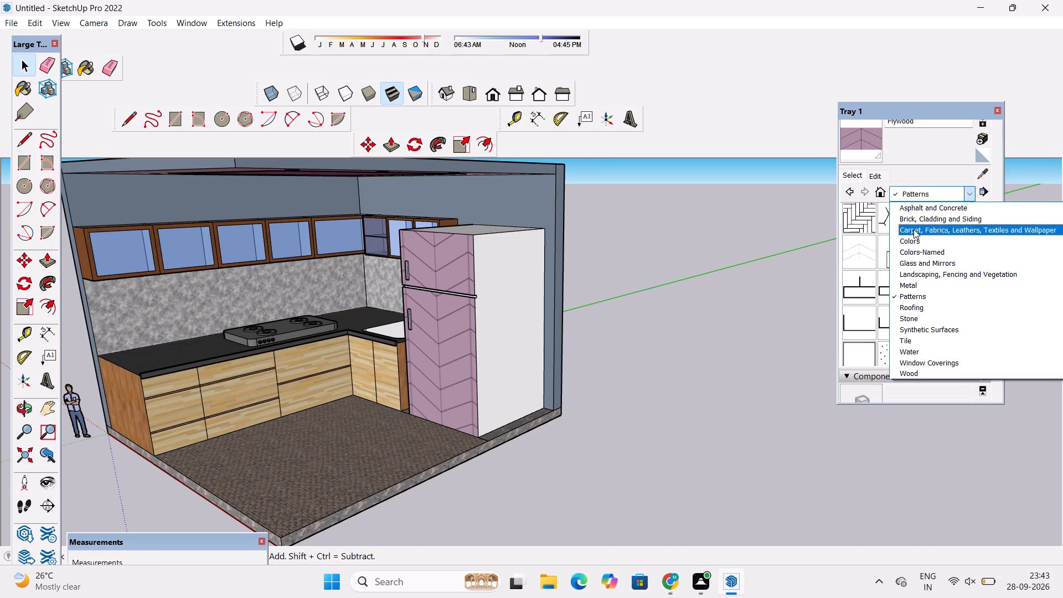
left_click(918, 251)
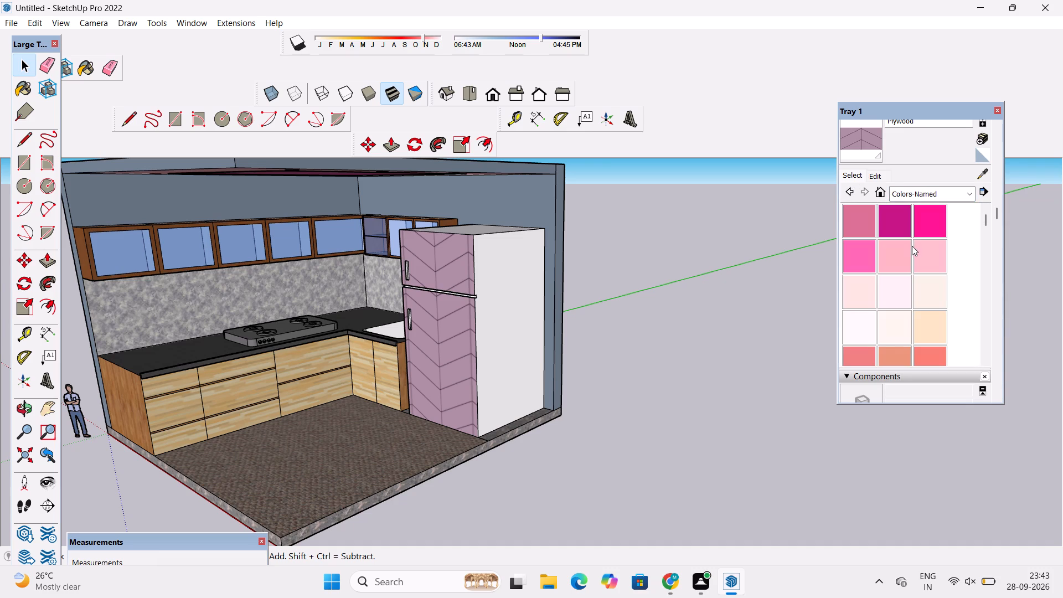
scroll(906, 271, "down", 14)
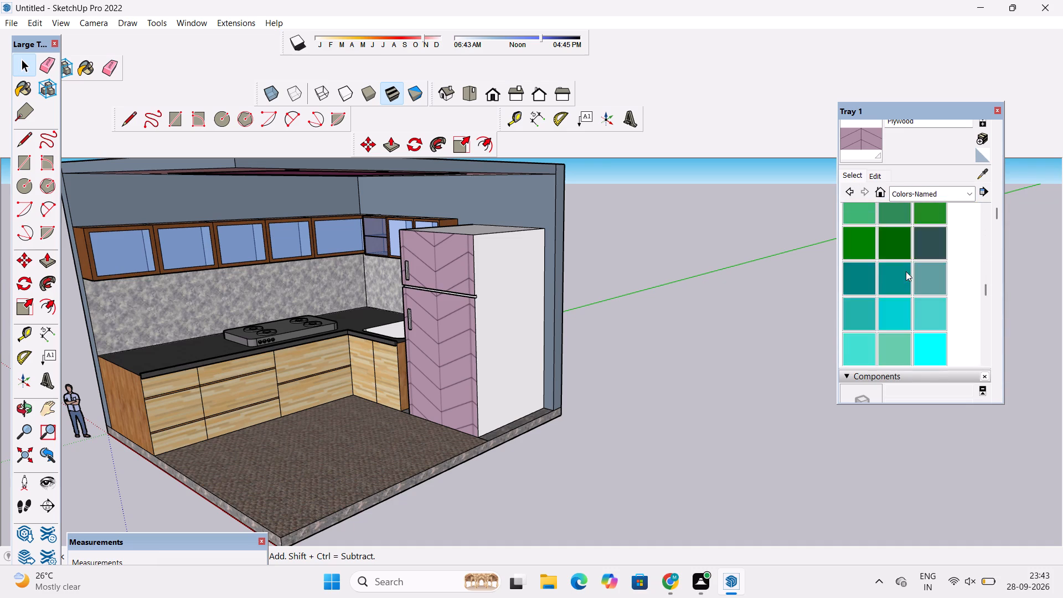
scroll(906, 271, "down", 5)
left_click_drag(855, 340, 837, 340)
left_click(499, 293)
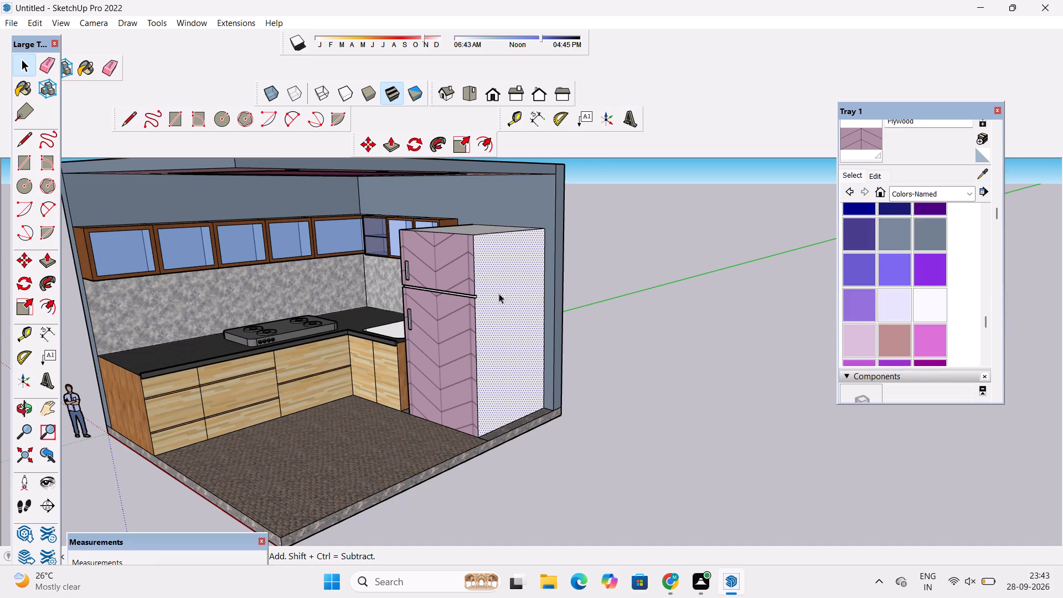
left_click(875, 334)
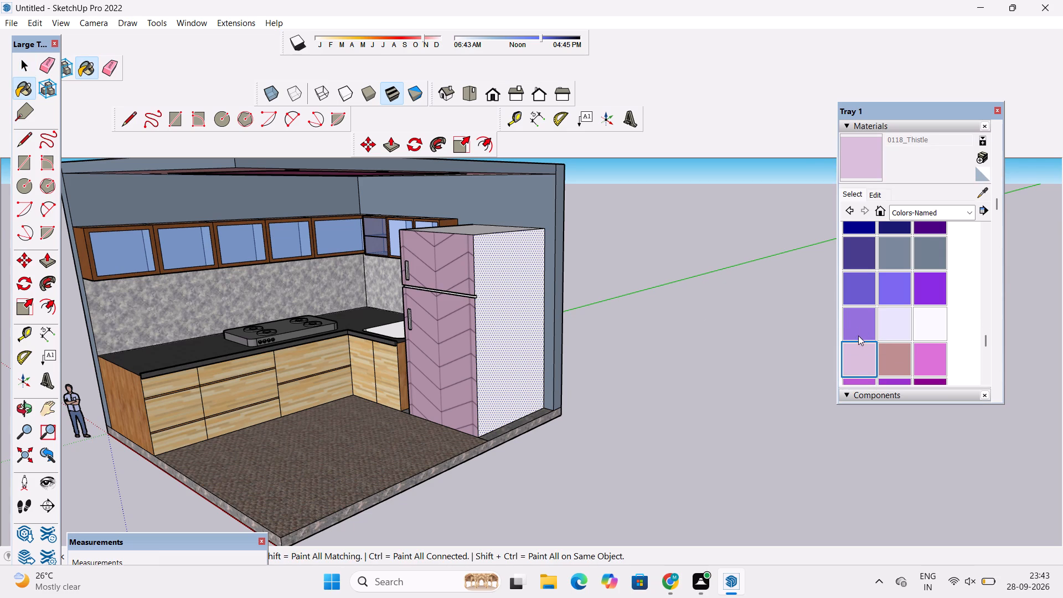
left_click(488, 313)
Paint the refrigerator's side face next to the sink with 0118_Thistle.
scroll(479, 307, "up", 4)
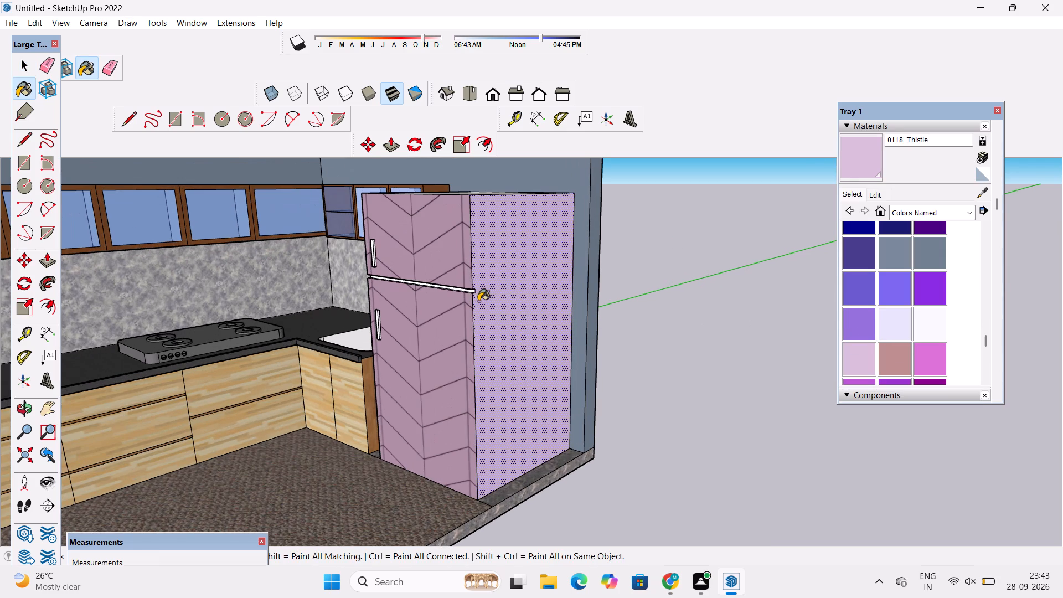
key("o")
left_click_drag(378, 296, 698, 289)
right_click_drag(657, 289, 677, 289)
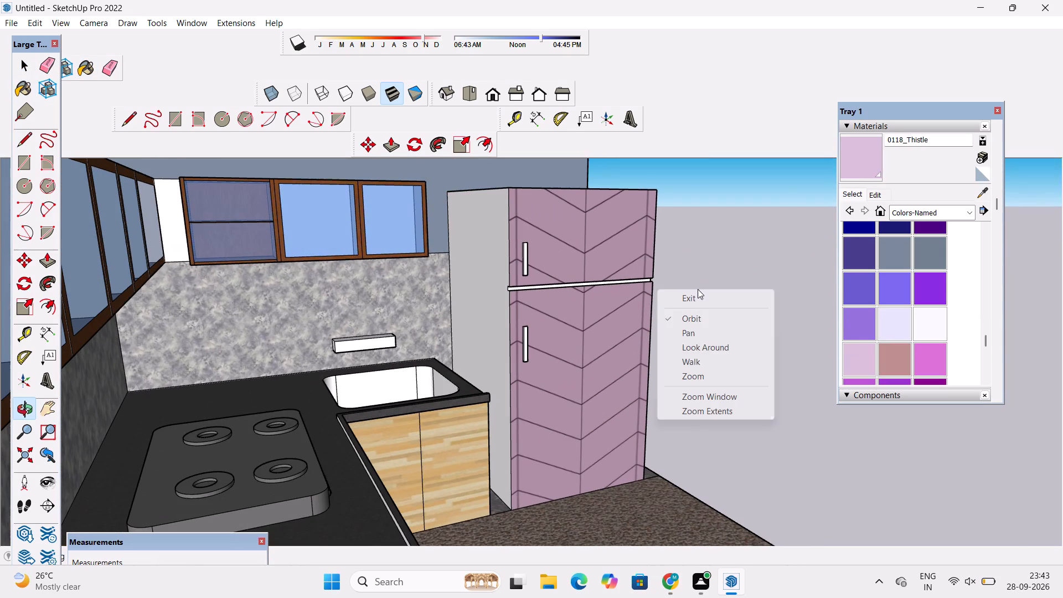
left_click_drag(853, 157, 844, 165)
left_click(499, 240)
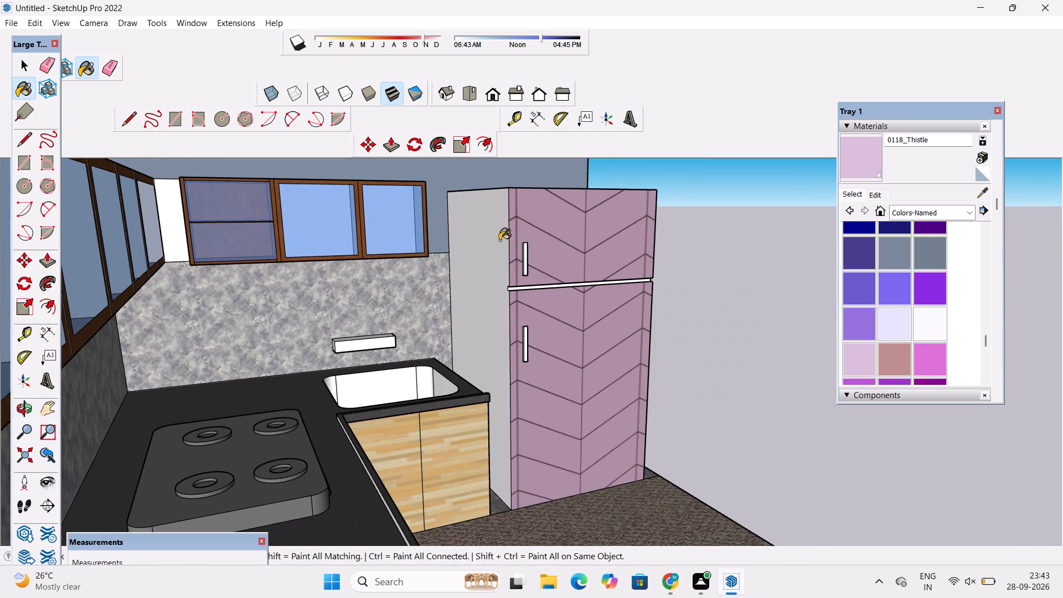
Examine the whole kitchen from outside and up close to review the finishes on the refrigerator, cabinets and sink area.
key("o")
scroll(499, 240, "down", 5)
left_click_drag(688, 252, 496, 255)
scroll(496, 255, "down", 6)
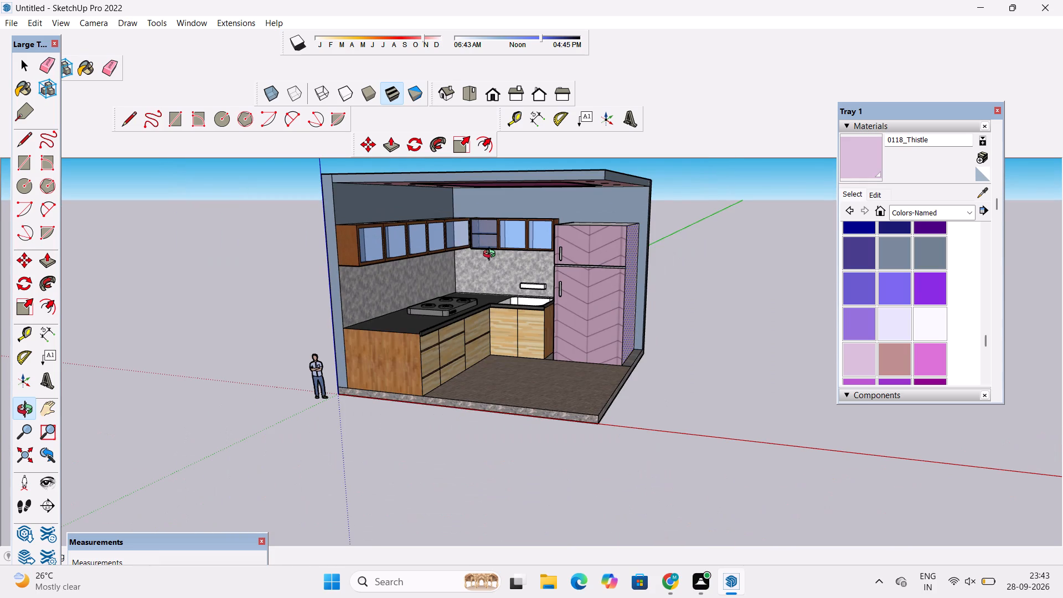
scroll(486, 255, "down", 4)
scroll(503, 249, "up", 2)
scroll(503, 249, "down", 10)
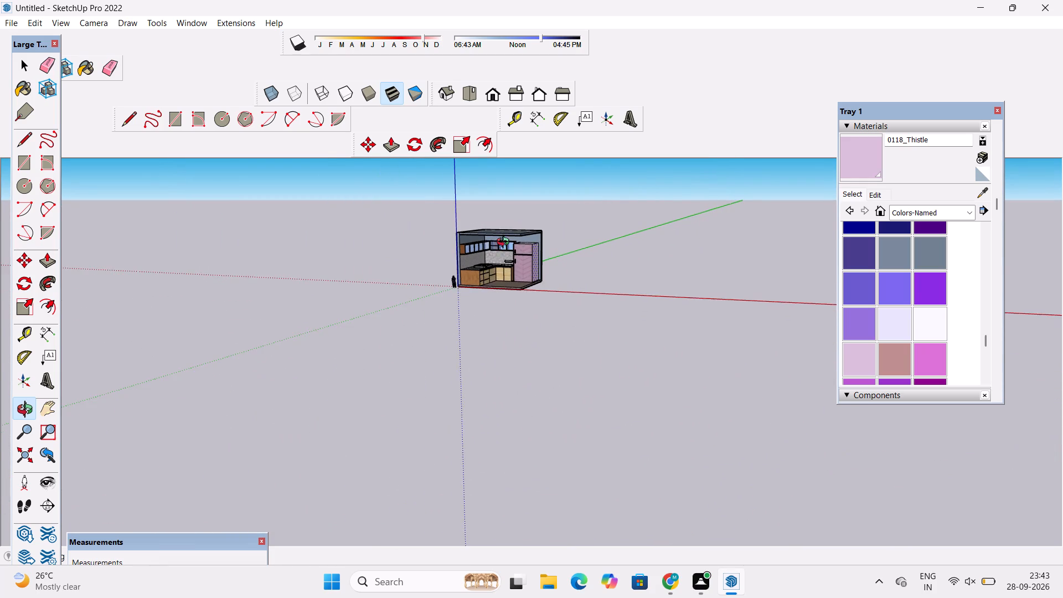
left_click_drag(505, 244, 489, 300)
scroll(492, 295, "up", 11)
left_click_drag(518, 269, 518, 224)
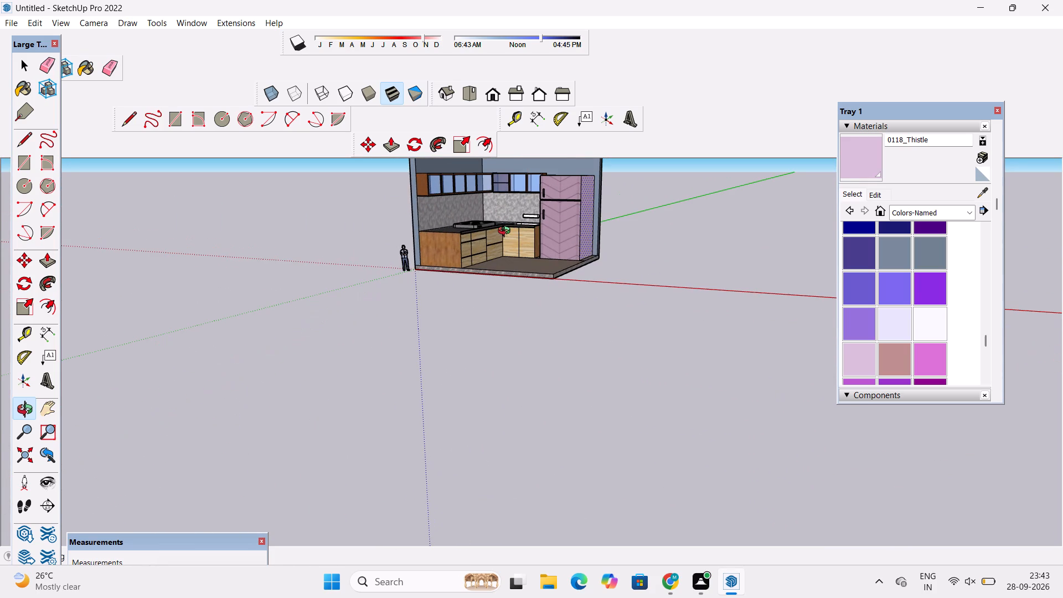
scroll(507, 232, "down", 2)
left_click_drag(507, 232, 489, 292, "shift")
scroll(512, 276, "up", 11)
left_click_drag(459, 280, 571, 325)
scroll(540, 296, "up", 5)
left_click_drag(490, 310, 461, 362)
left_click_drag(432, 274, 434, 362, "shift")
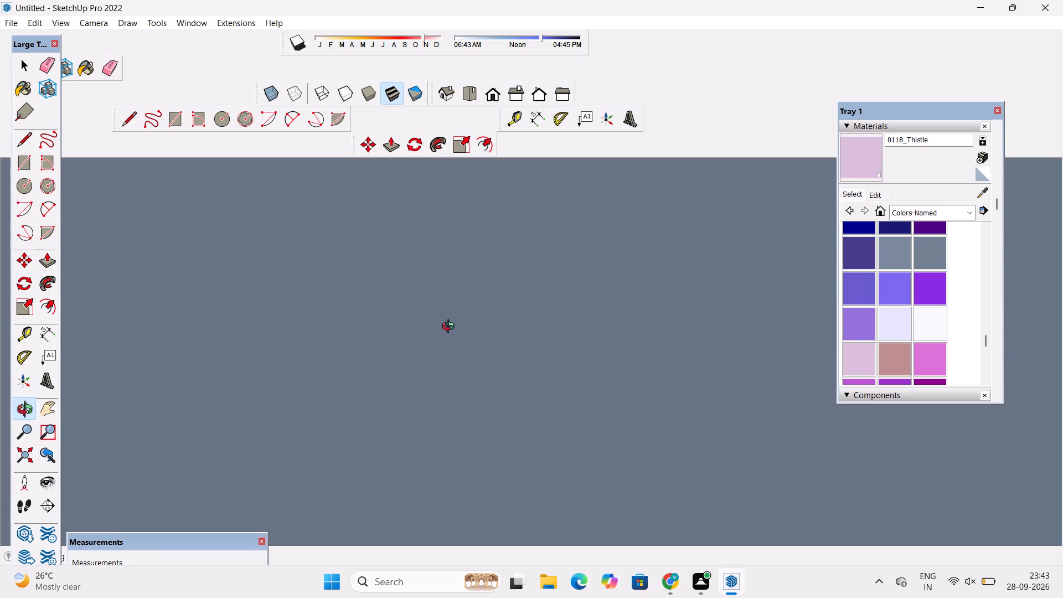
scroll(439, 281, "down", 7)
left_click_drag(450, 359, 392, 214)
scroll(371, 243, "down", 4)
left_click_drag(369, 358, 354, 263, "shift")
left_click_drag(437, 349, 451, 399)
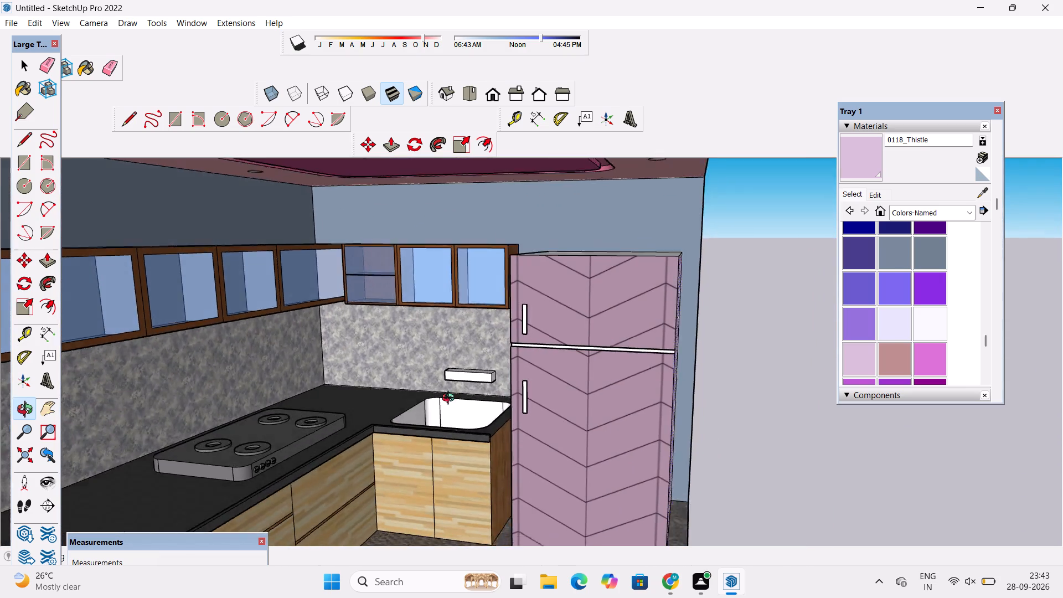
left_click_drag(451, 399, 452, 414)
left_click_drag(452, 414, 450, 378)
Paint the sink basin's back wall, left wall and rear rounded corners with Steel Brushed Stainless from the Metal collection.
left_click(938, 210)
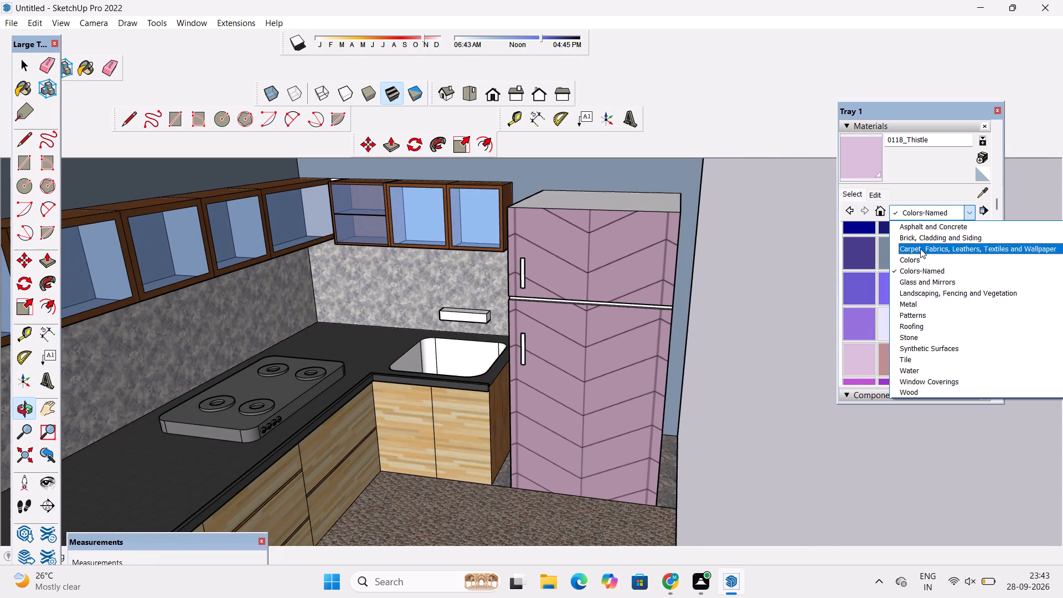
left_click(915, 315)
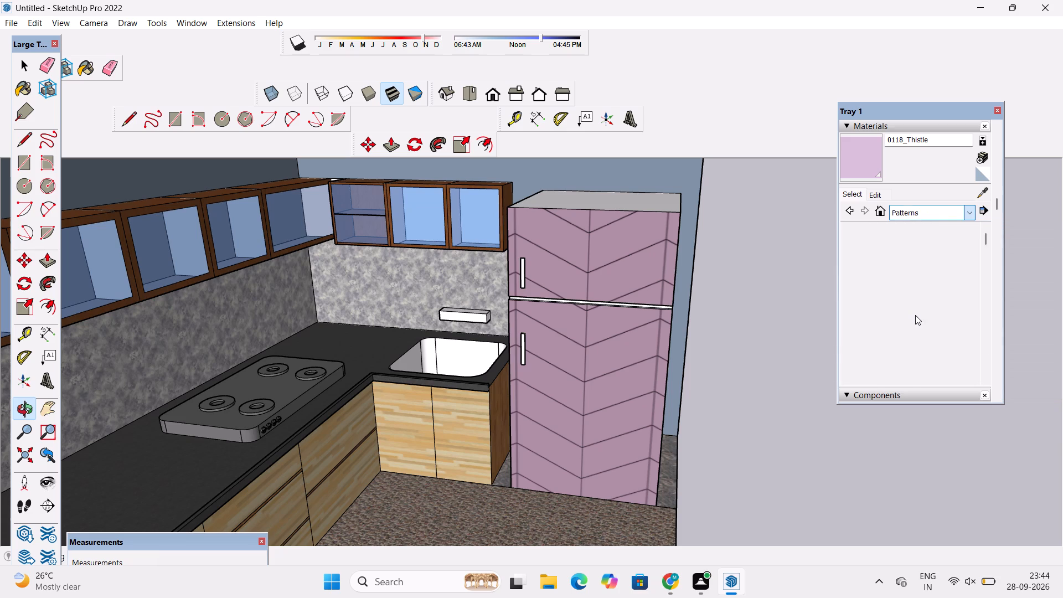
left_click(953, 212)
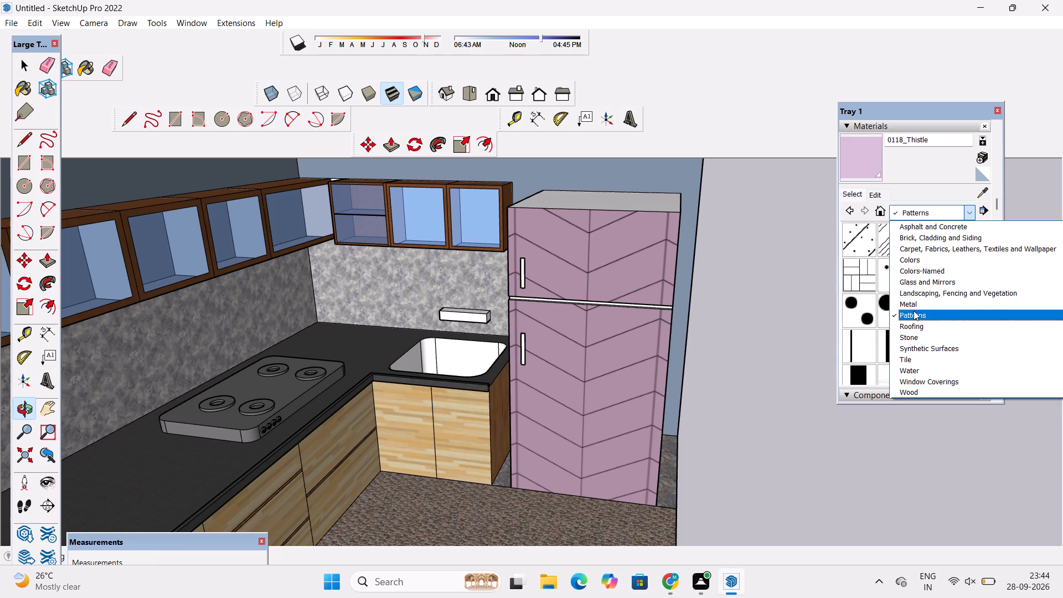
left_click(914, 306)
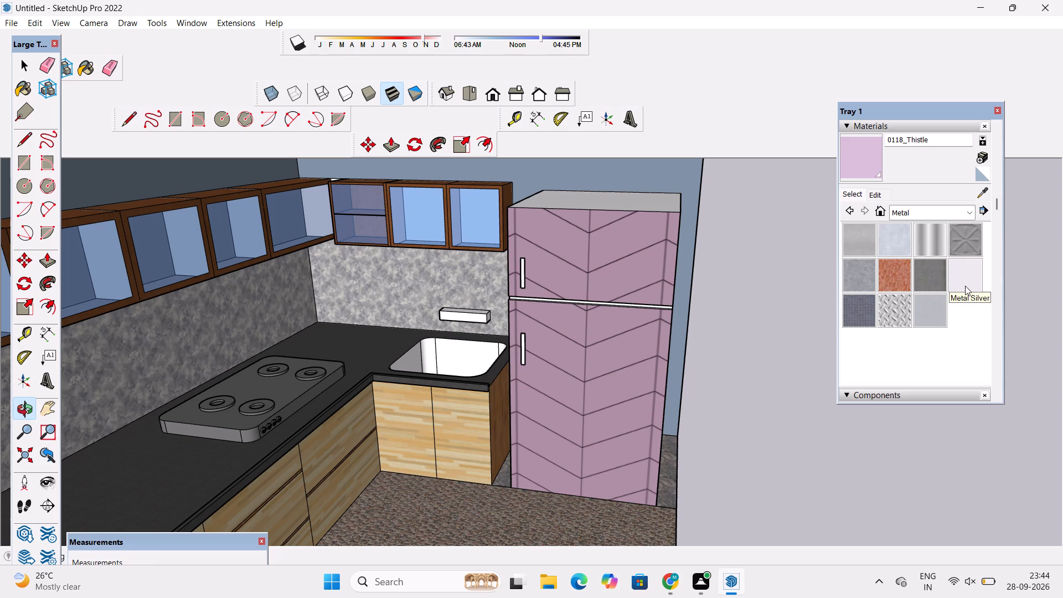
left_click(937, 306)
scroll(485, 326, "up", 9)
left_click(463, 377)
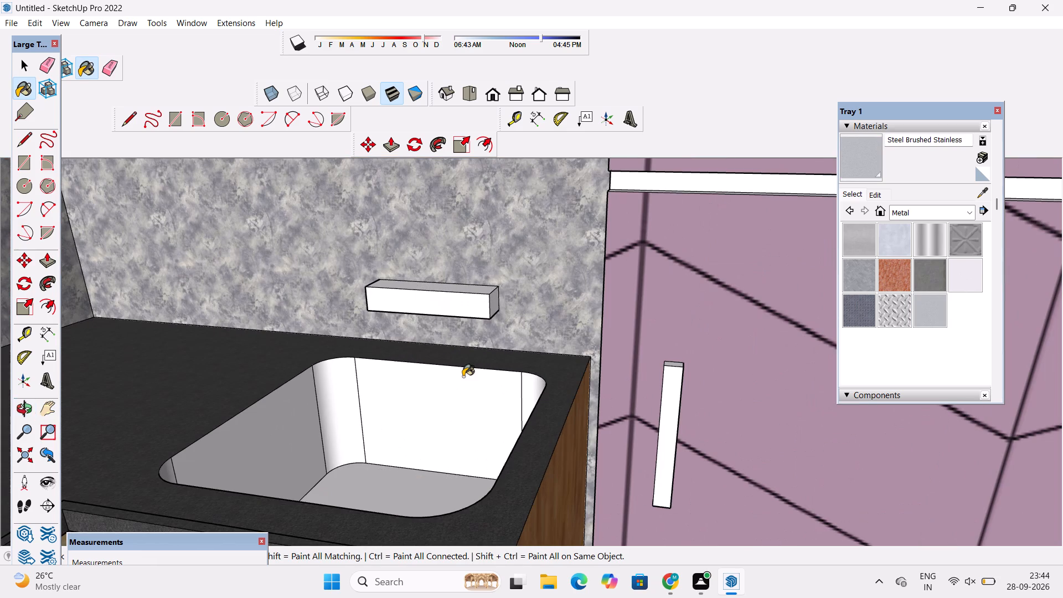
left_click(335, 378)
scroll(336, 380, "up", 5)
left_click(267, 394)
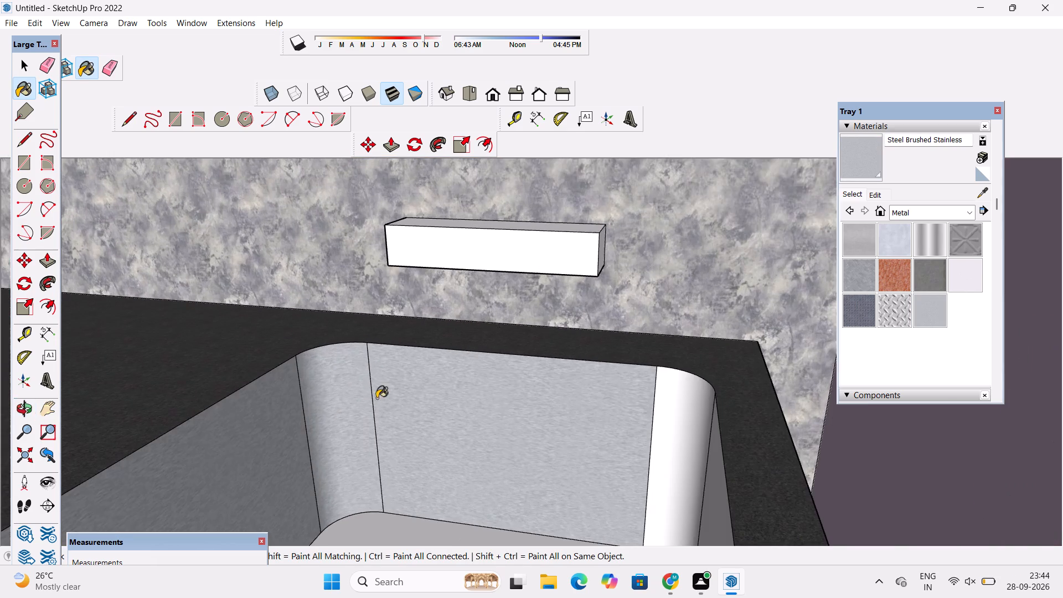
scroll(378, 398, "down", 5)
scroll(575, 405, "up", 5)
left_click(539, 391)
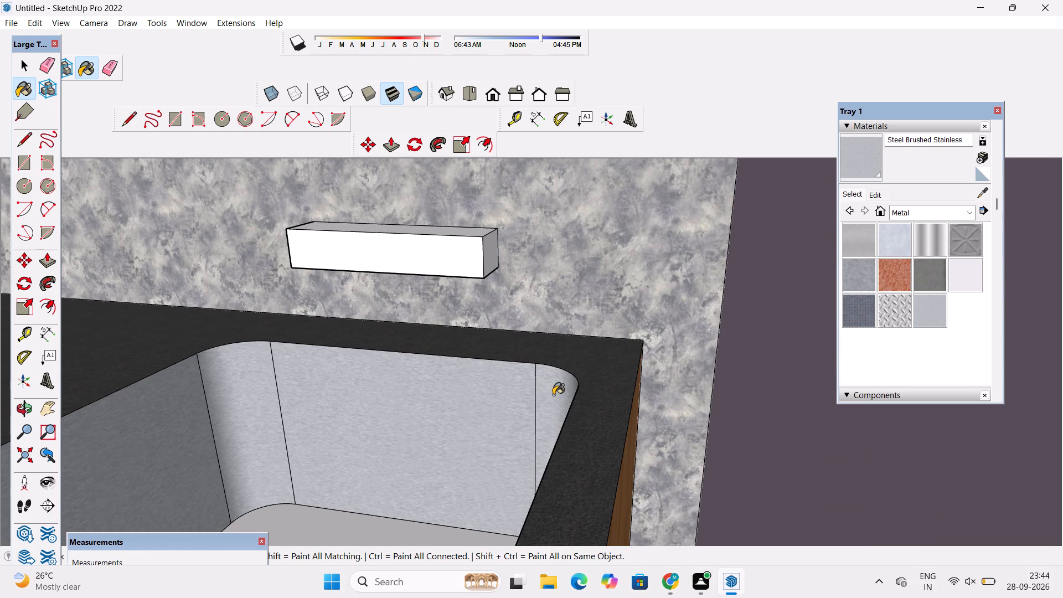
Paint the sink basin's front wall, refrigerator-side wall, front rounded corners and bottom with Steel Brushed Stainless.
key("o")
left_click_drag(554, 395, 575, 476)
scroll(571, 429, "down", 6)
left_click_drag(574, 444, 559, 353, "shift")
left_click_drag(540, 384, 593, 473)
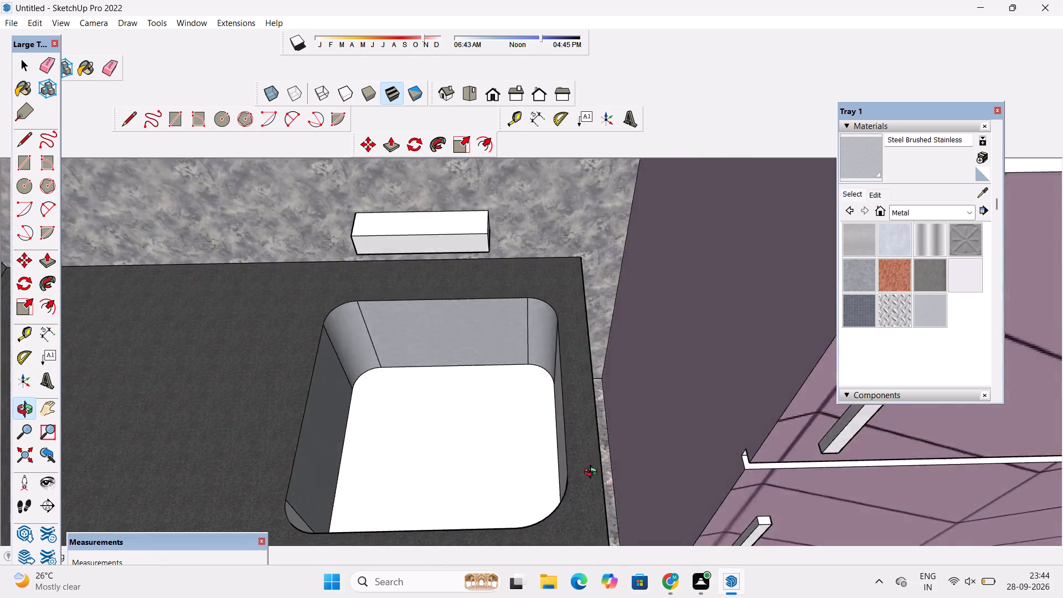
left_click_drag(593, 473, 749, 521)
left_click_drag(751, 516, 509, 373)
scroll(504, 369, "down", 4)
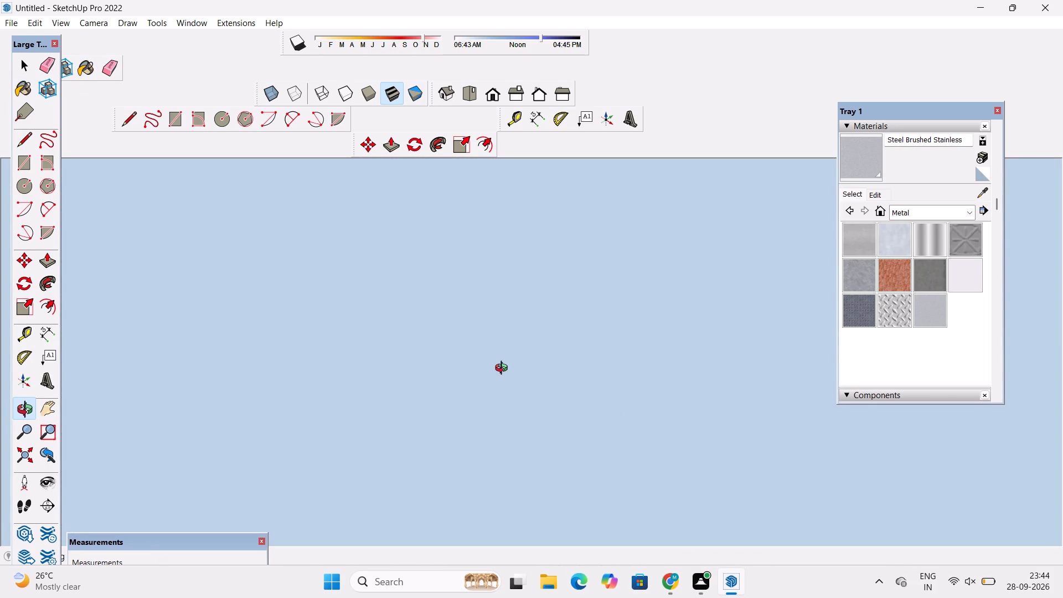
scroll(504, 369, "down", 14)
scroll(532, 380, "down", 20)
scroll(532, 380, "down", 4)
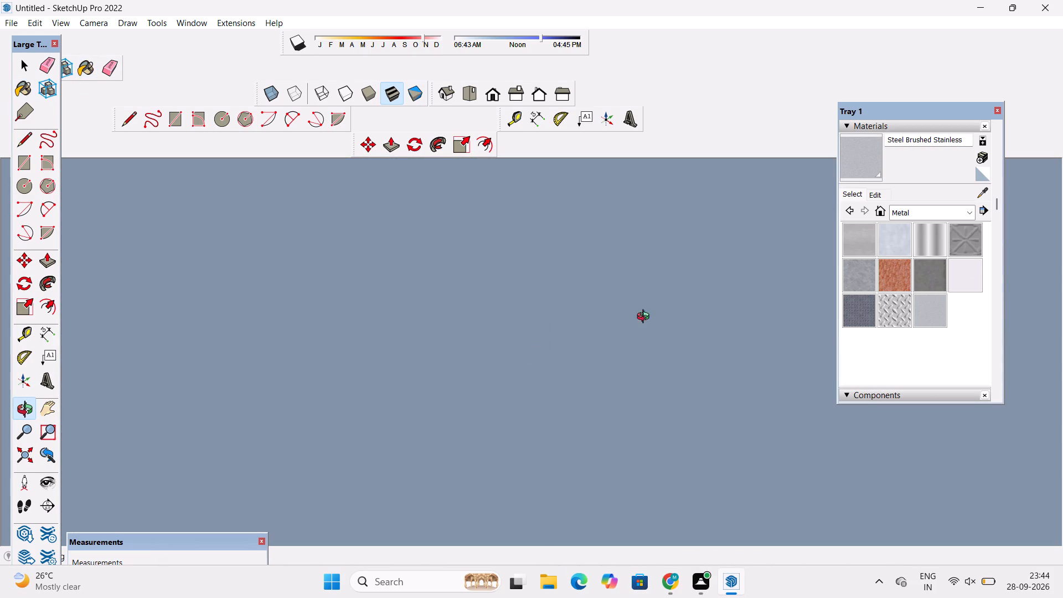
left_click_drag(662, 333, 490, 294)
scroll(482, 291, "down", 13)
left_click(499, 95)
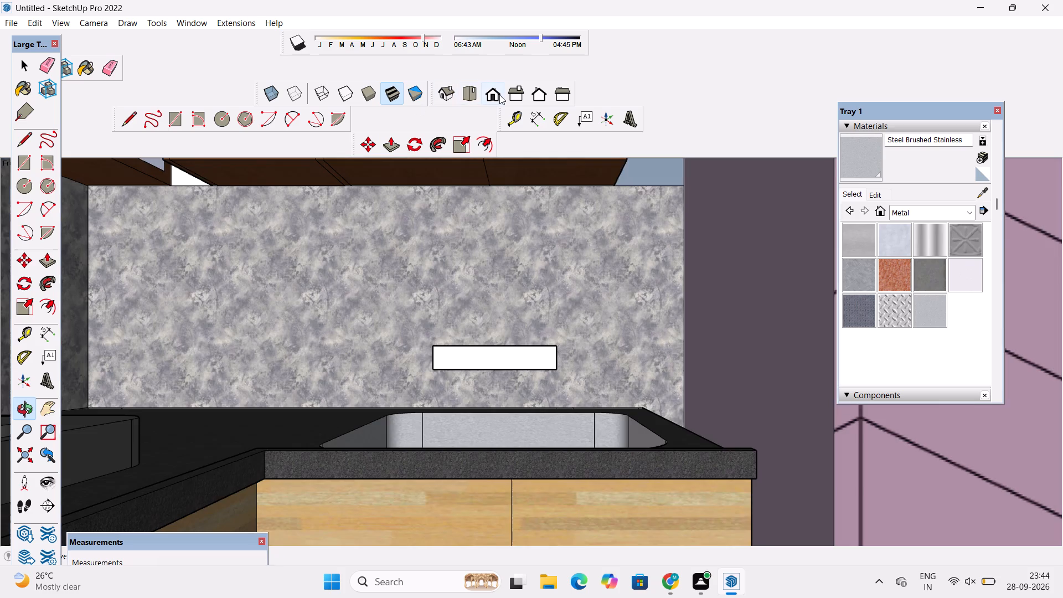
scroll(496, 331, "down", 2)
left_click_drag(510, 360, 575, 493)
scroll(487, 411, "up", 5)
left_click_drag(487, 411, 590, 438)
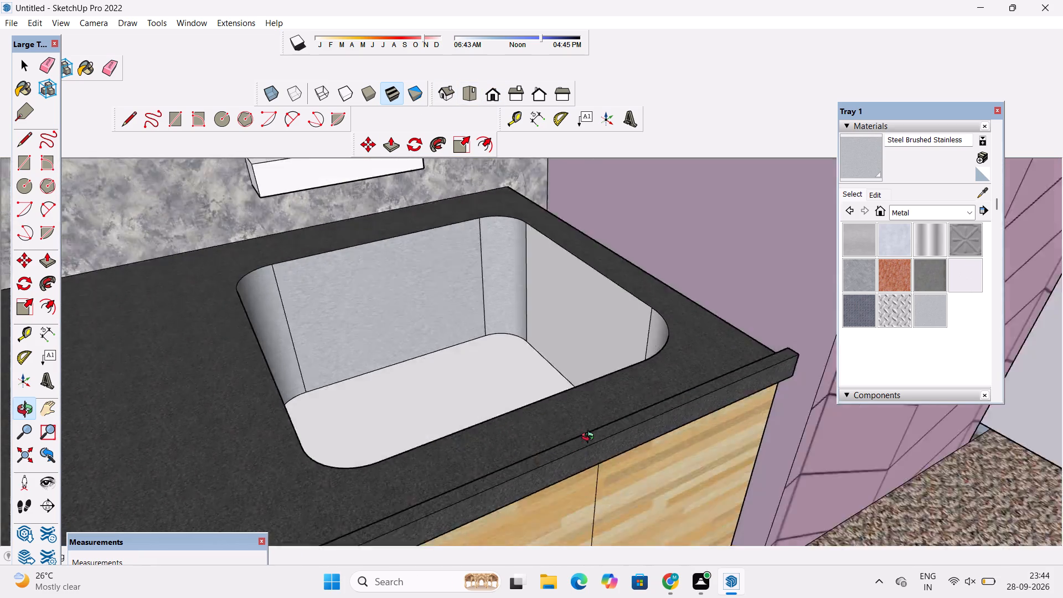
left_click_drag(590, 438, 945, 459)
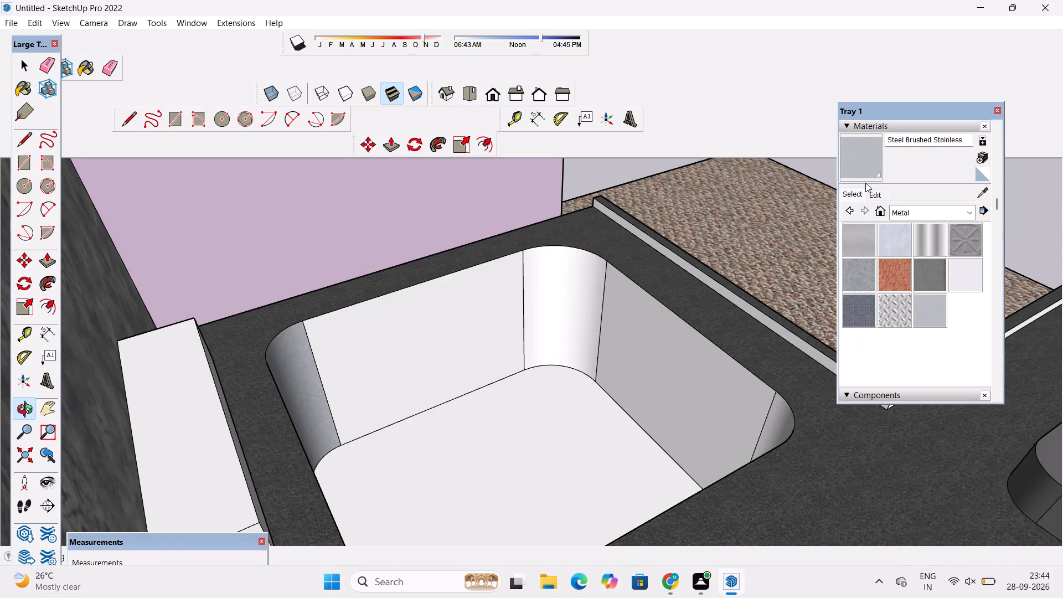
left_click_drag(861, 160, 858, 165)
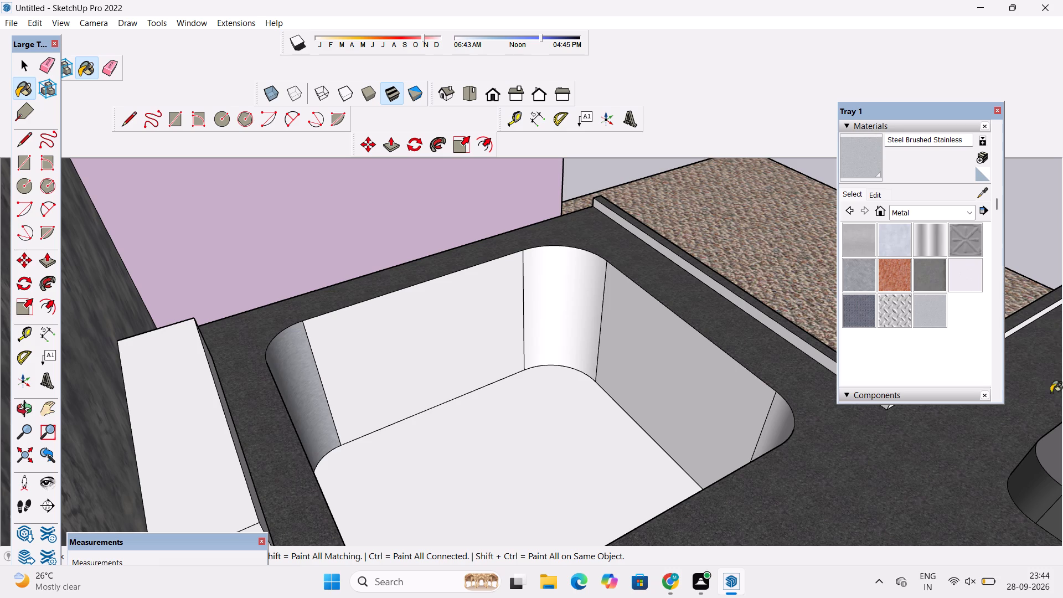
left_click(787, 427)
left_click(745, 417)
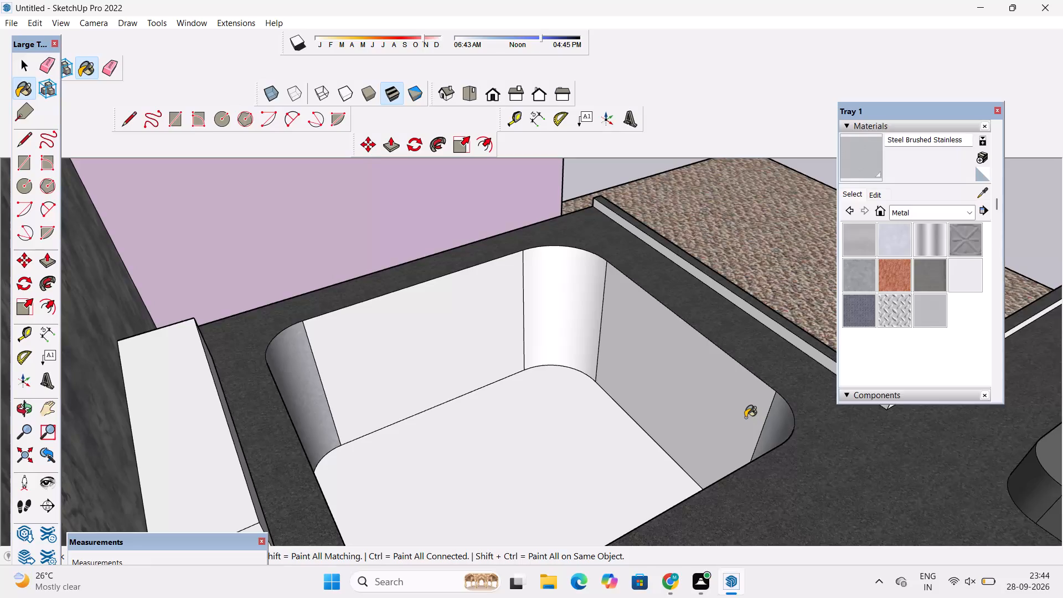
left_click(588, 327)
left_click(491, 327)
left_click(543, 421)
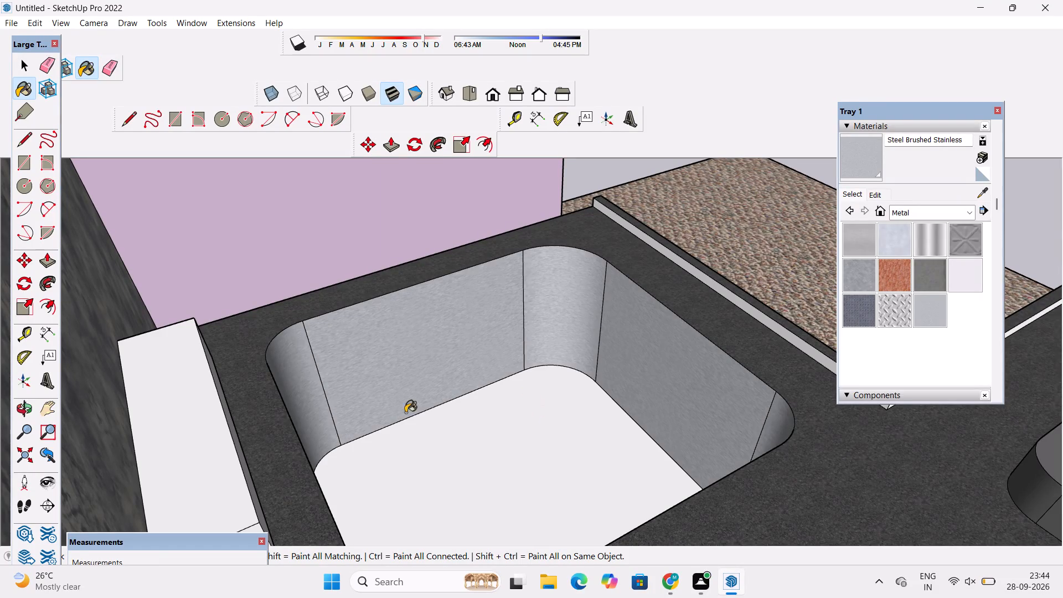
Examine the sink basin and surrounding countertop up close to review the brushed stainless finish.
key("o")
left_click_drag(388, 425, 465, 441)
left_click_drag(465, 441, 359, 436)
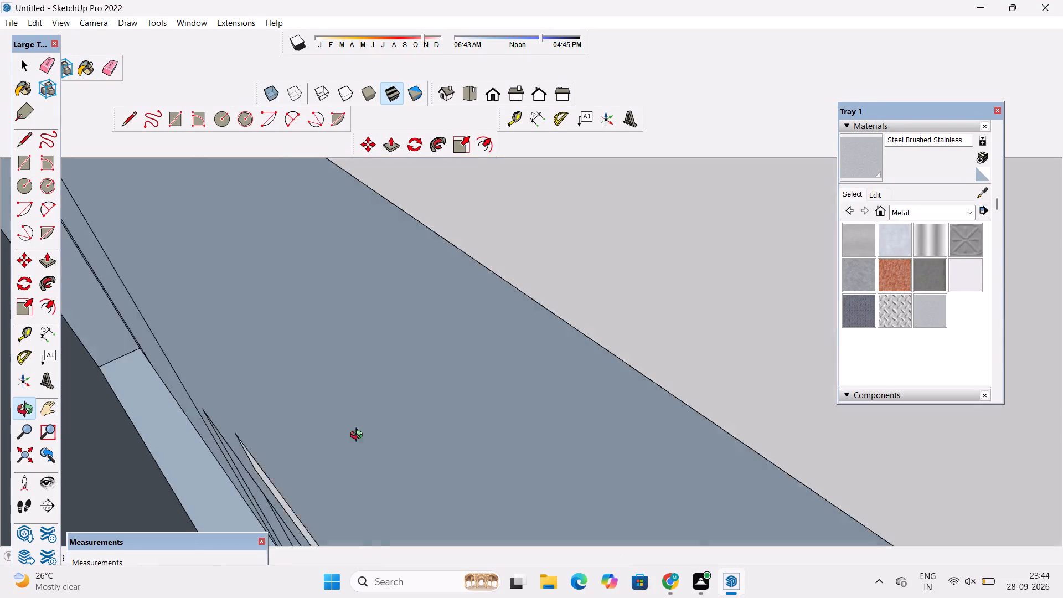
left_click_drag(359, 436, 275, 418)
scroll(268, 407, "down", 13)
left_click_drag(619, 430, 214, 356)
scroll(211, 354, "down", 8)
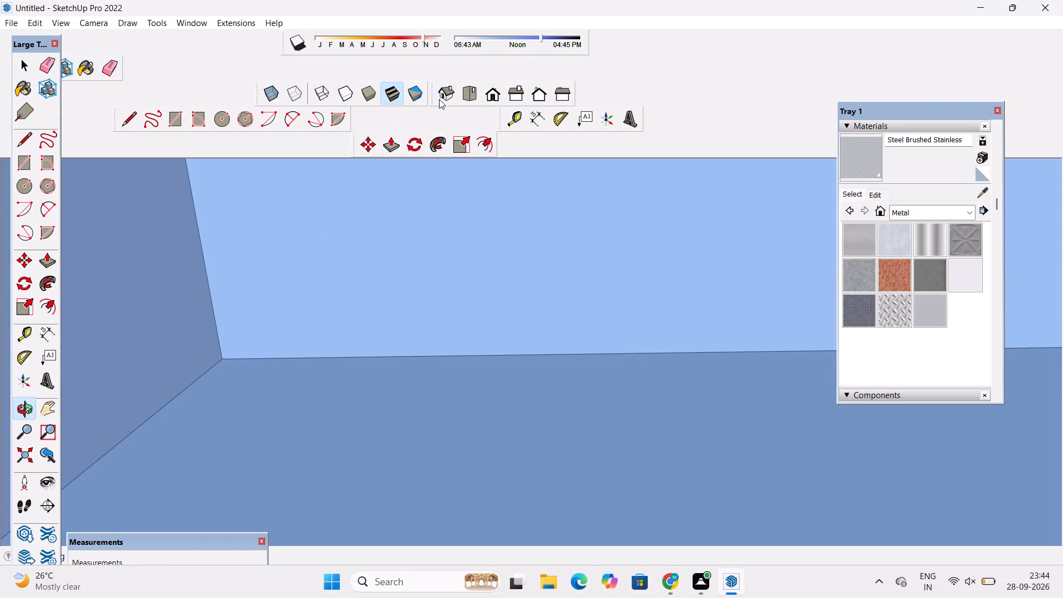
left_click(494, 93)
scroll(388, 316, "down", 11)
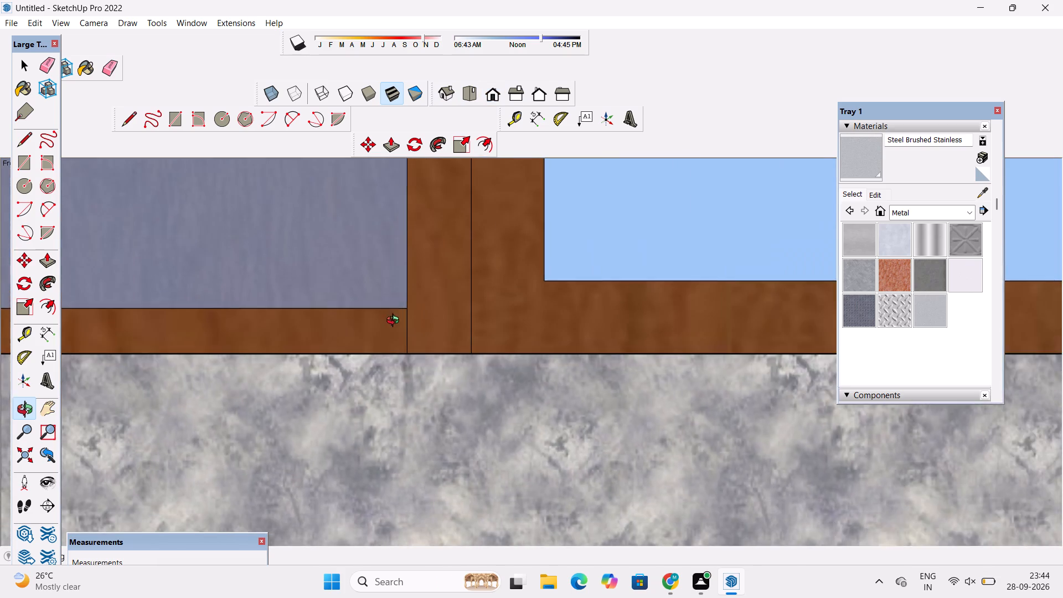
left_click_drag(402, 339, 427, 405)
left_click_drag(430, 410, 363, 298)
scroll(358, 291, "down", 6)
left_click_drag(429, 396, 453, 445)
left_click_drag(453, 445, 399, 338, "shift")
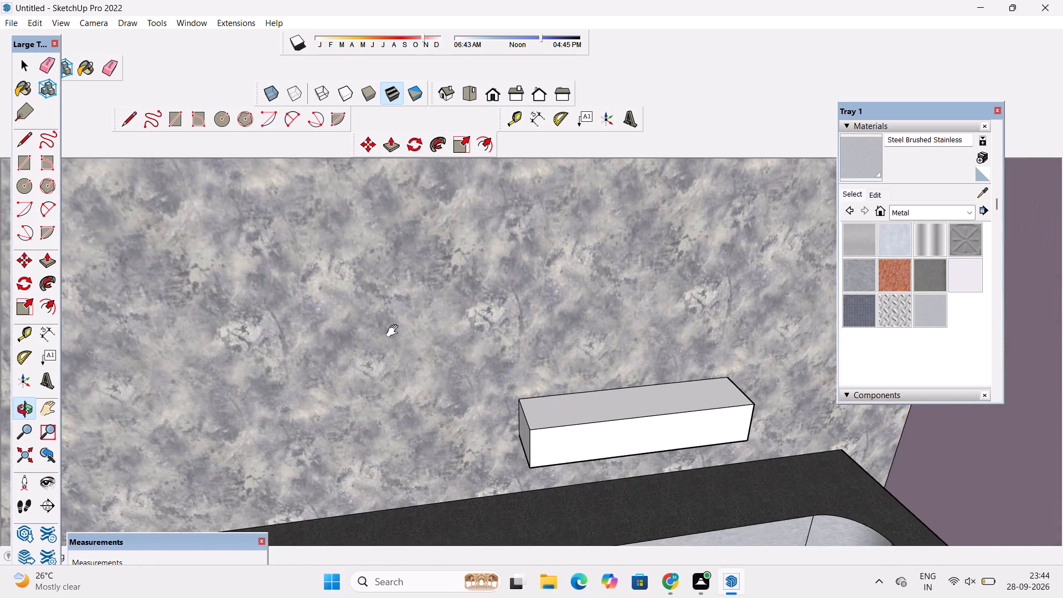
scroll(391, 324, "down", 10)
left_click_drag(493, 456, 452, 360, "shift")
left_click_drag(458, 417, 337, 585)
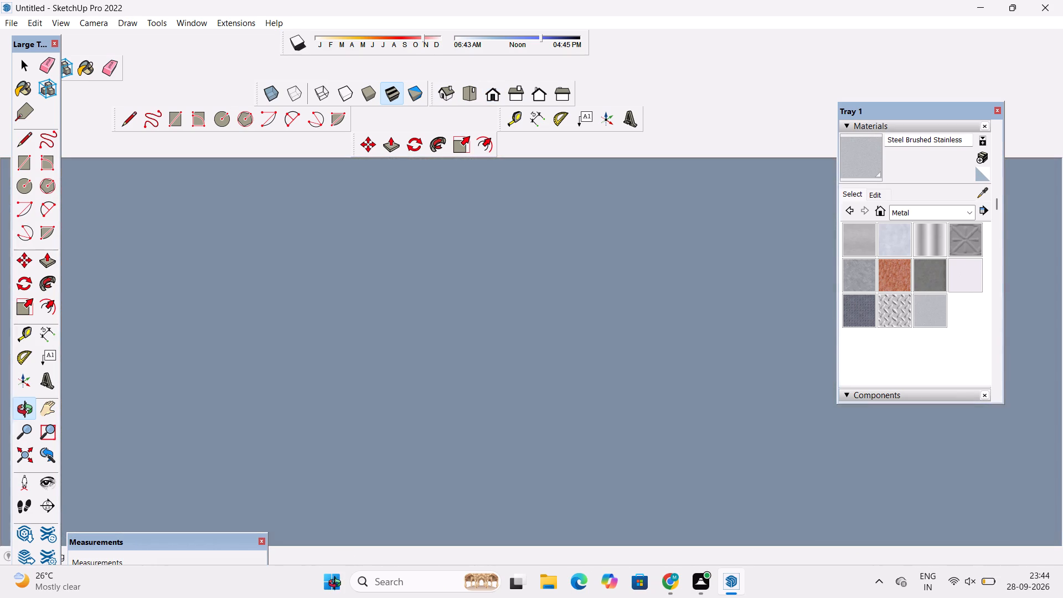
left_click_drag(337, 585, 339, 416)
scroll(383, 404, "up", 10)
left_click_drag(462, 384, 412, 420)
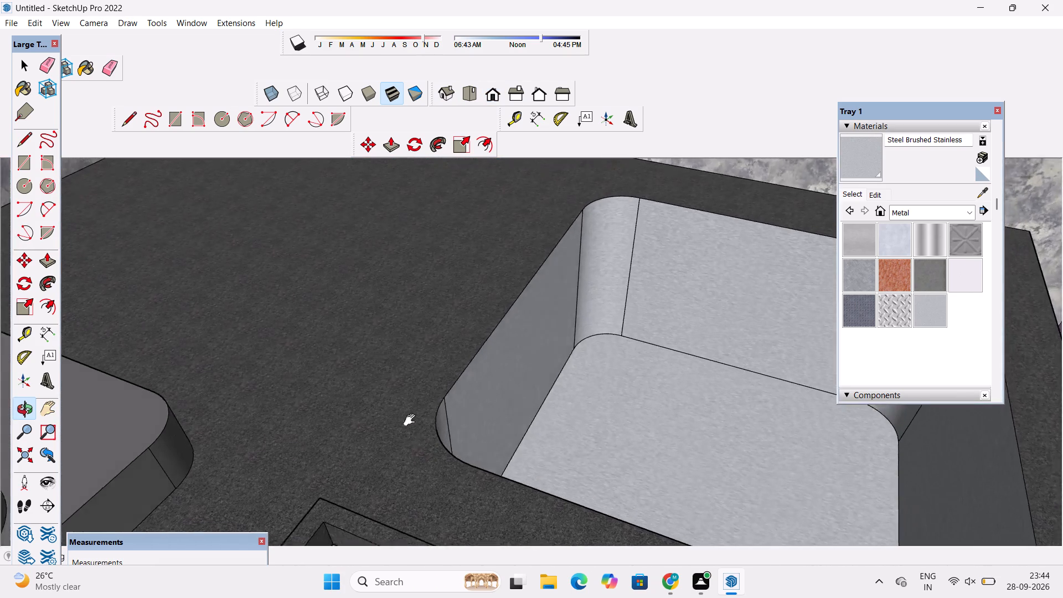
left_click_drag(412, 420, 404, 345)
scroll(406, 337, "down", 20)
scroll(406, 337, "down", 3)
left_click_drag(419, 365, 421, 306, "shift")
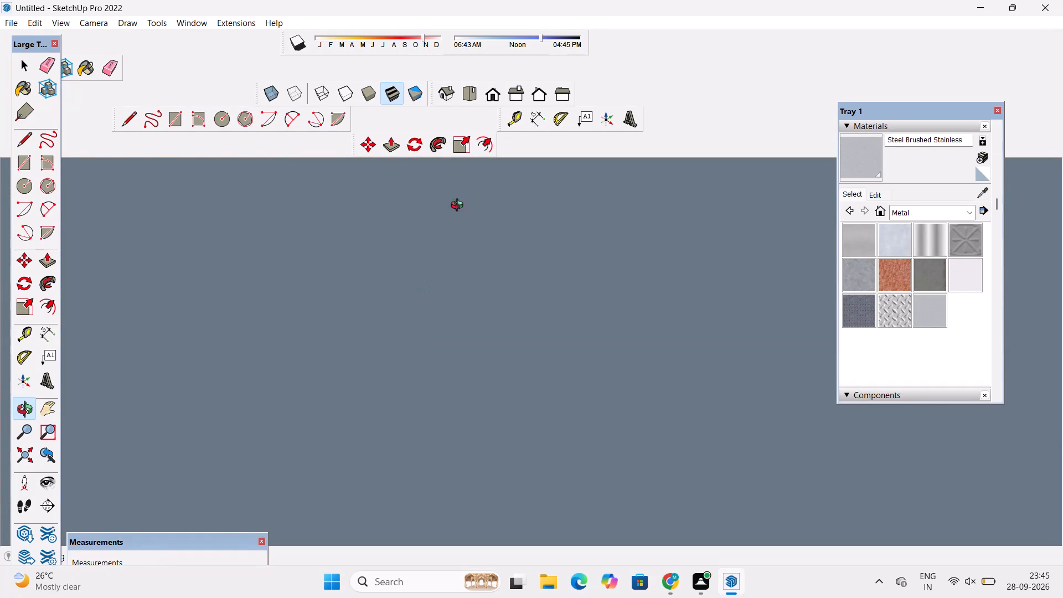
Examine the whole kitchen from the front and from the outer corner to review all the applied finishes.
left_click(491, 97)
scroll(431, 265, "down", 7)
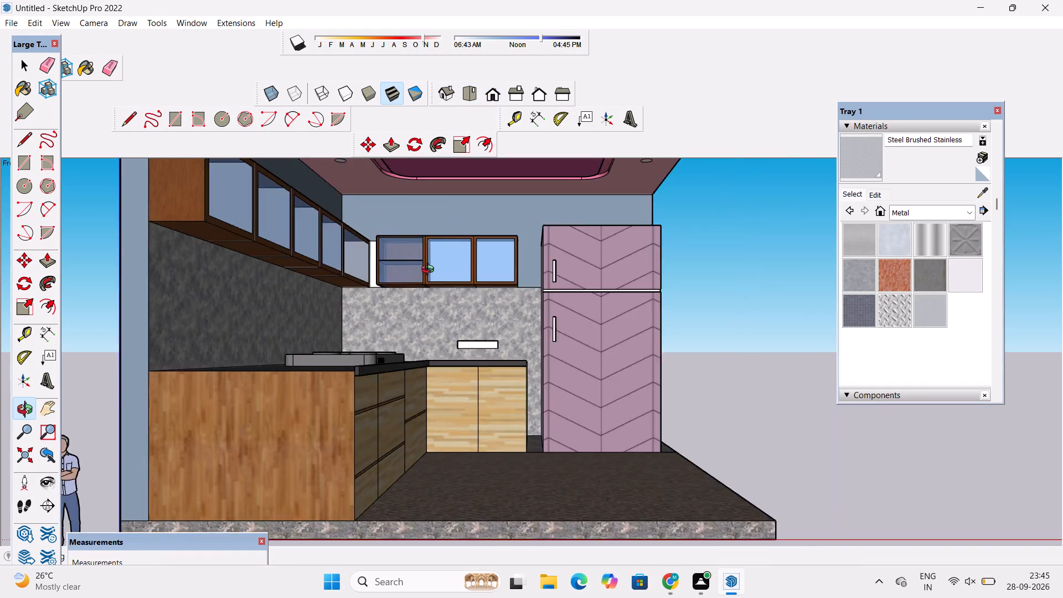
scroll(430, 271, "down", 4)
left_click_drag(449, 290, 359, 350)
scroll(378, 262, "up", 2)
left_click_drag(496, 315, 450, 290)
left_click_drag(493, 330, 486, 426)
left_click_drag(564, 325, 544, 288)
left_click_drag(546, 297, 540, 326, "shift")
left_click_drag(557, 367, 544, 312)
scroll(543, 307, "down", 3)
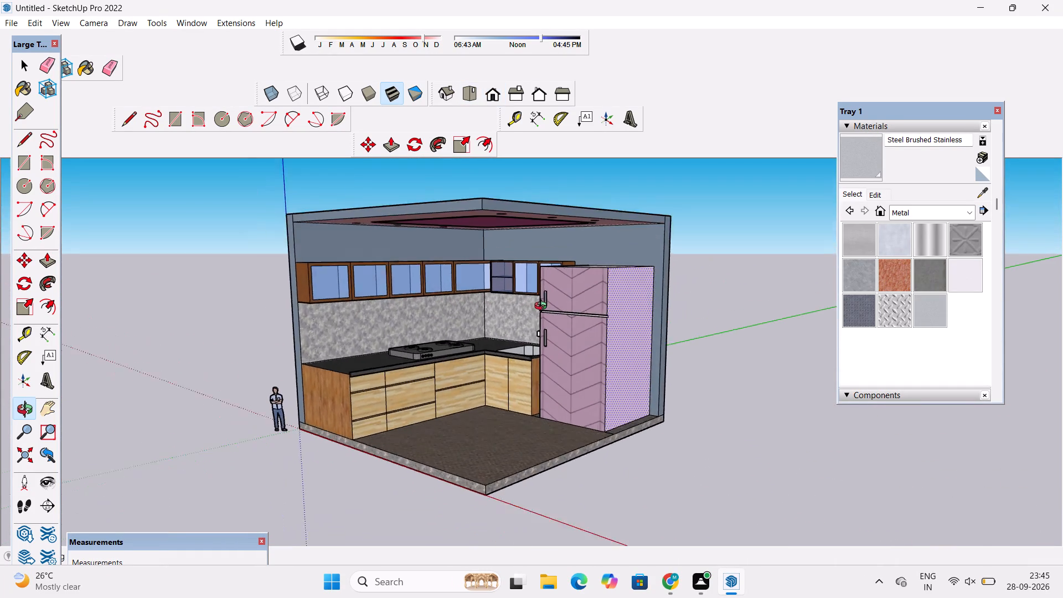
scroll(543, 307, "down", 2)
left_click_drag(579, 322, 561, 322, "shift")
key("space")
left_click(703, 277)
scroll(517, 318, "up", 1)
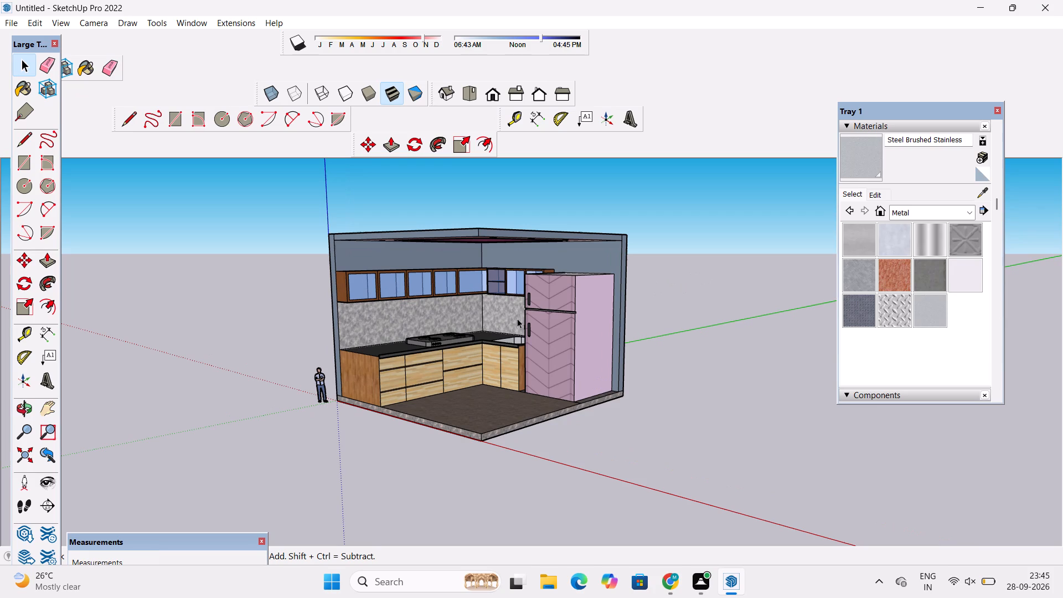
key("o")
scroll(517, 327, "down", 2)
left_click_drag(534, 340, 531, 281, "shift")
left_click_drag(525, 303, 488, 329)
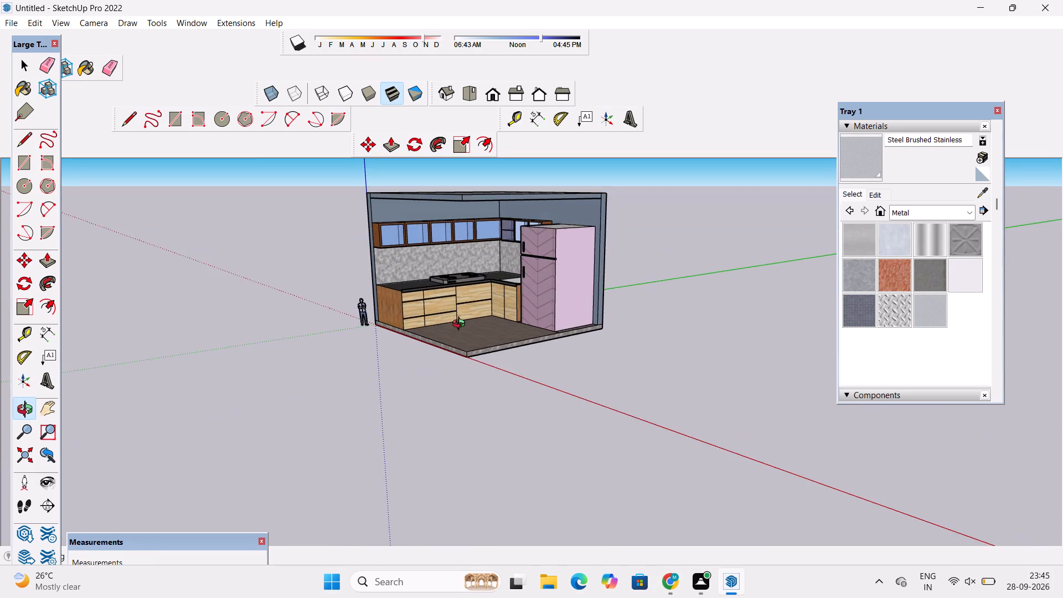
scroll(461, 325, "up", 2)
left_click_drag(462, 325, 487, 378, "shift")
left_click_drag(486, 376, 486, 317)
left_click_drag(486, 317, 489, 355, "shift")
left_click_drag(493, 359, 500, 373)
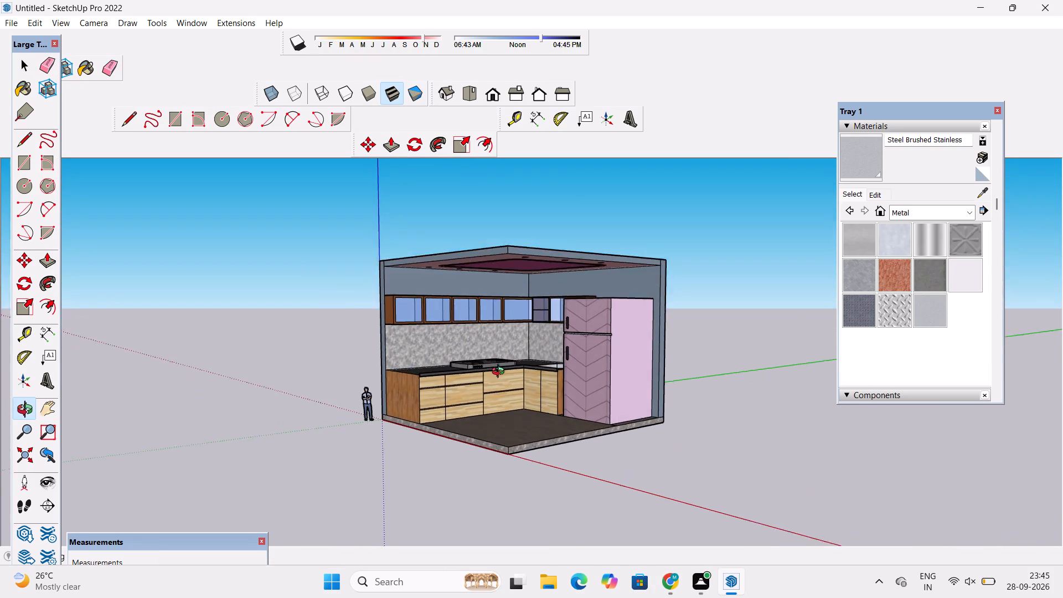
left_click_drag(500, 373, 506, 381)
Close the Tray 1 window that holds the materials and components.
left_click(997, 108)
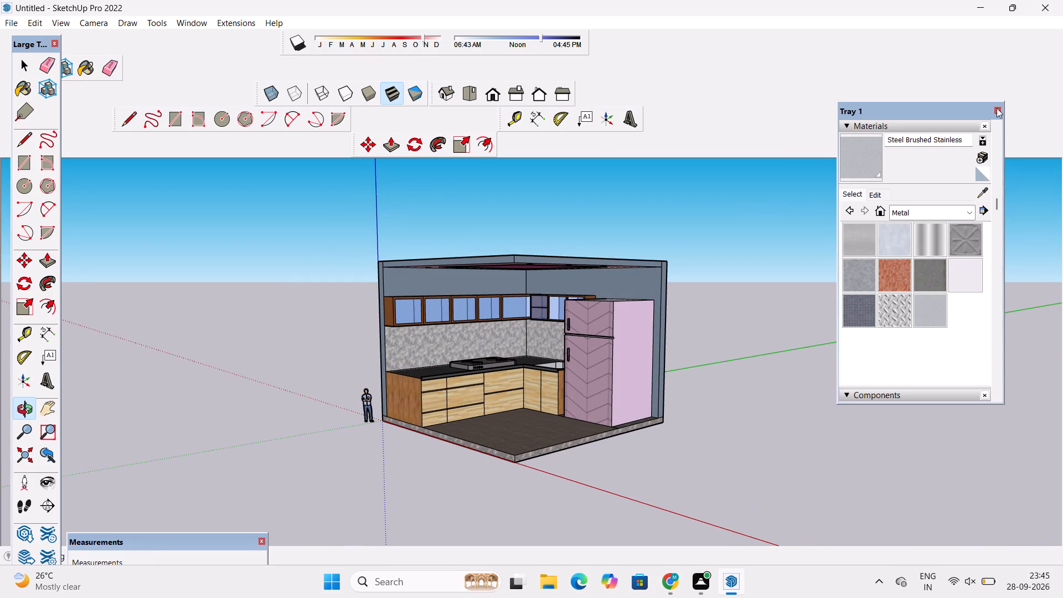
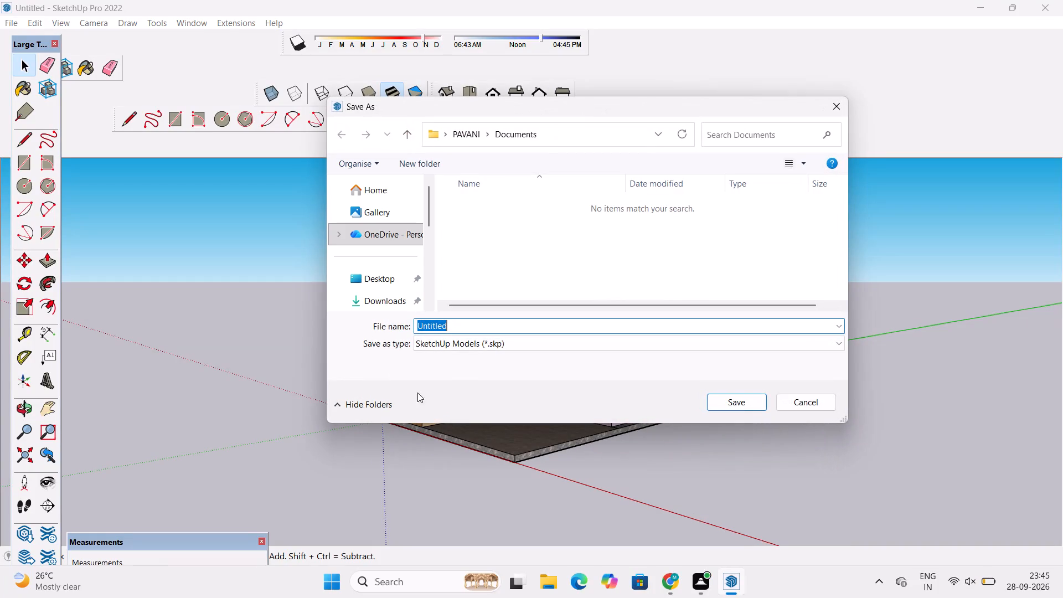
Save the kitchen model in the Downloads folder as a SketchUp model named "kitchen unit".
left_click(390, 300)
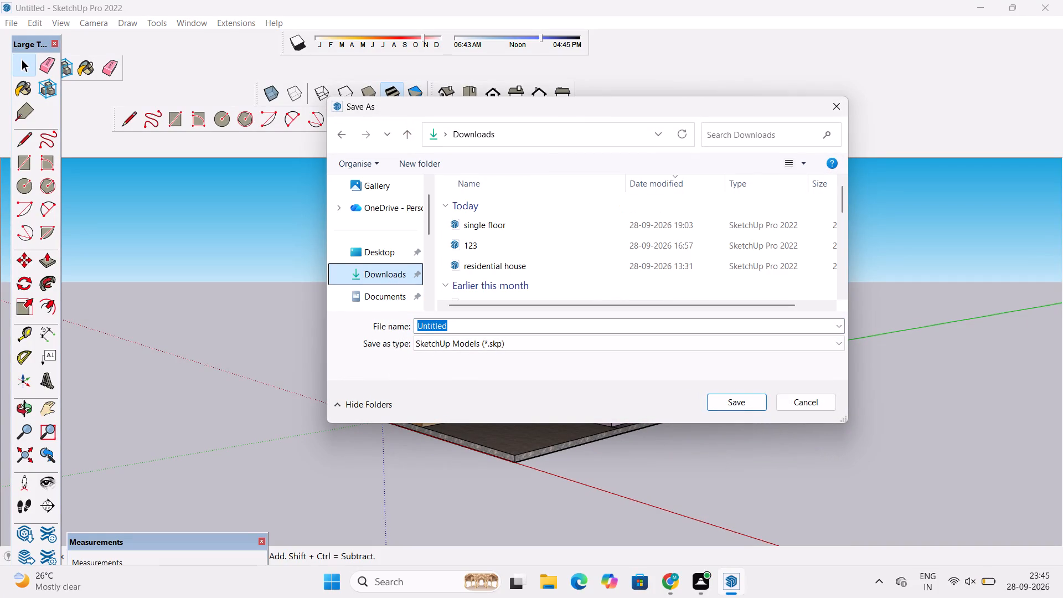
left_click(447, 321)
key("BackSpace")
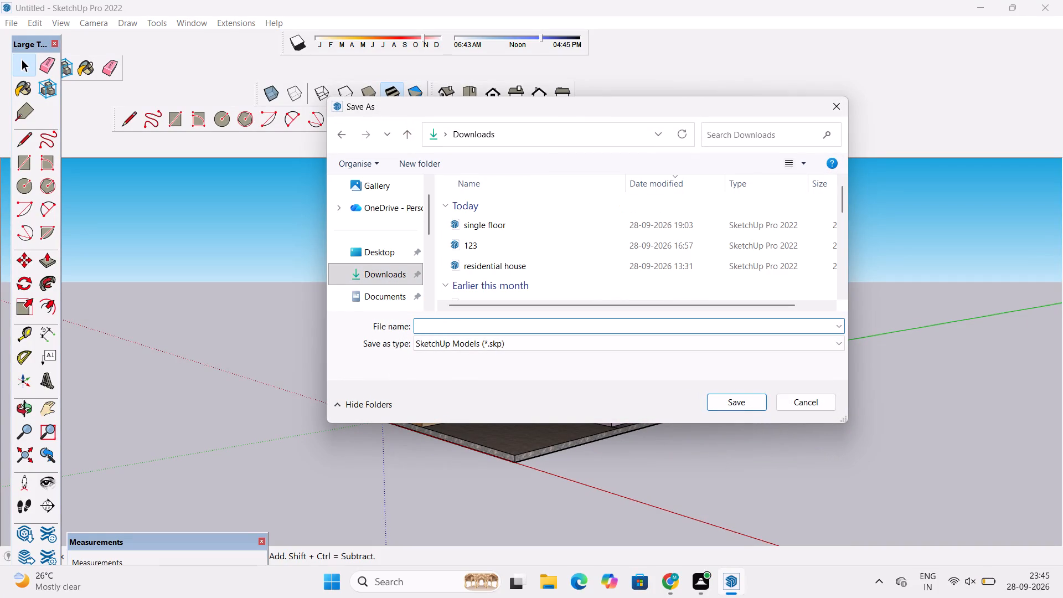
type("kitvhe")
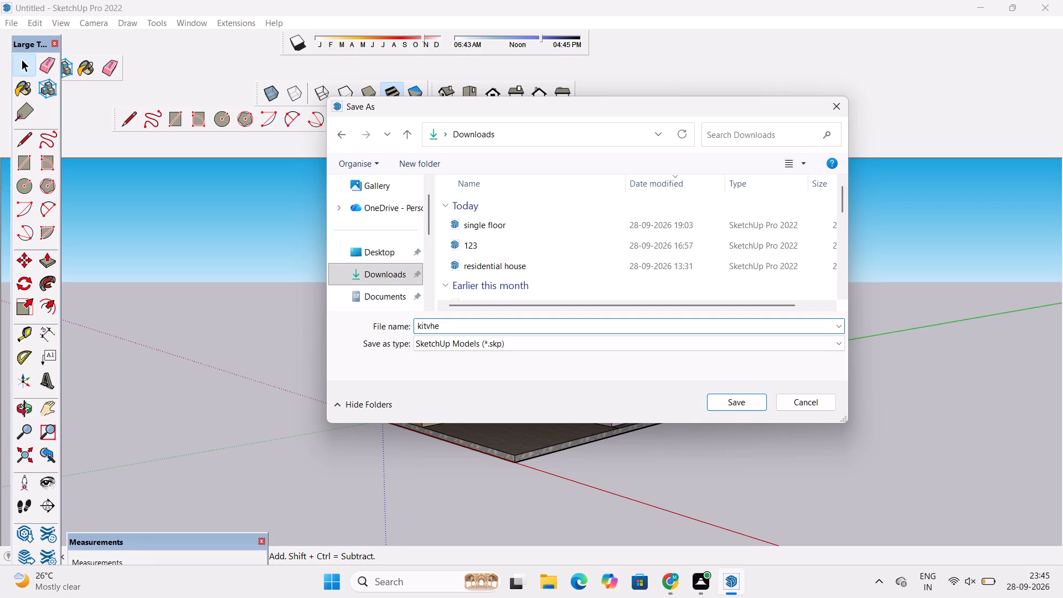
key("n")
key("BackSpace")
key("BackSpace")
key("BackSpace")
key("BackSpace")
type("chen")
key("space")
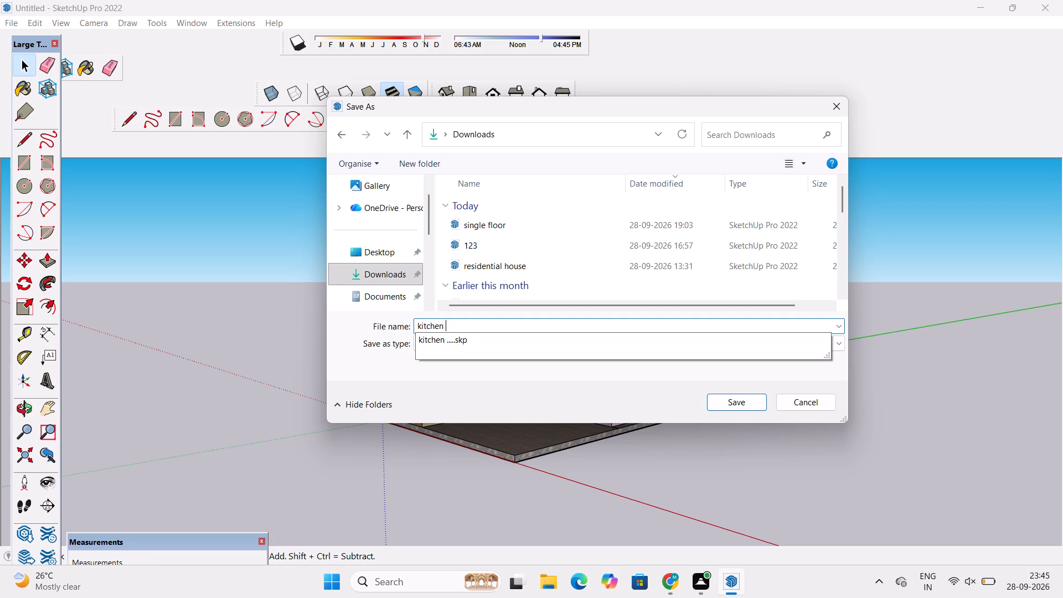
key("space")
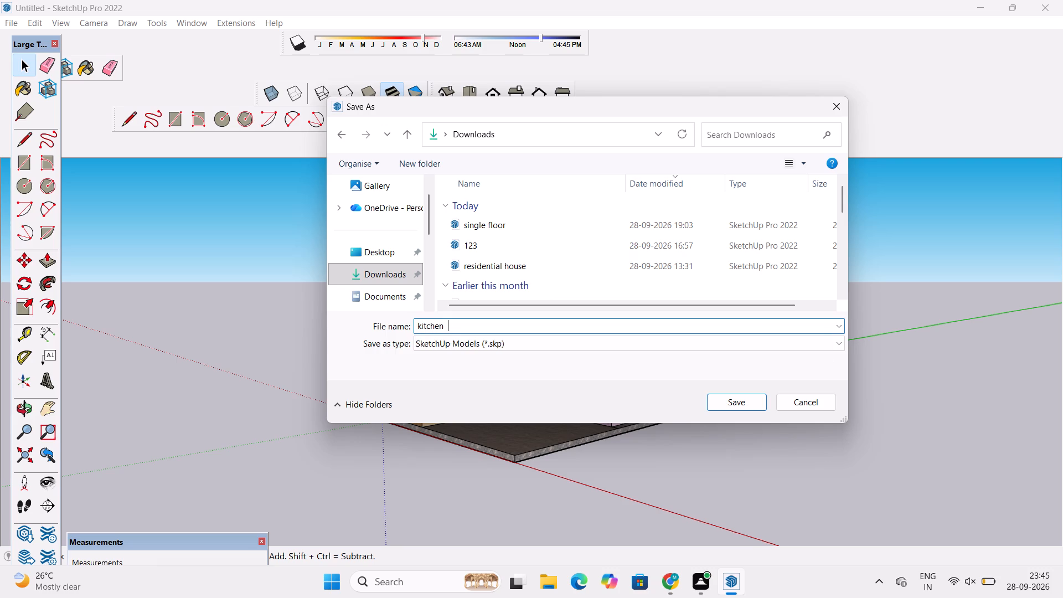
type("unit")
key("space")
left_click(469, 346)
left_click(480, 336)
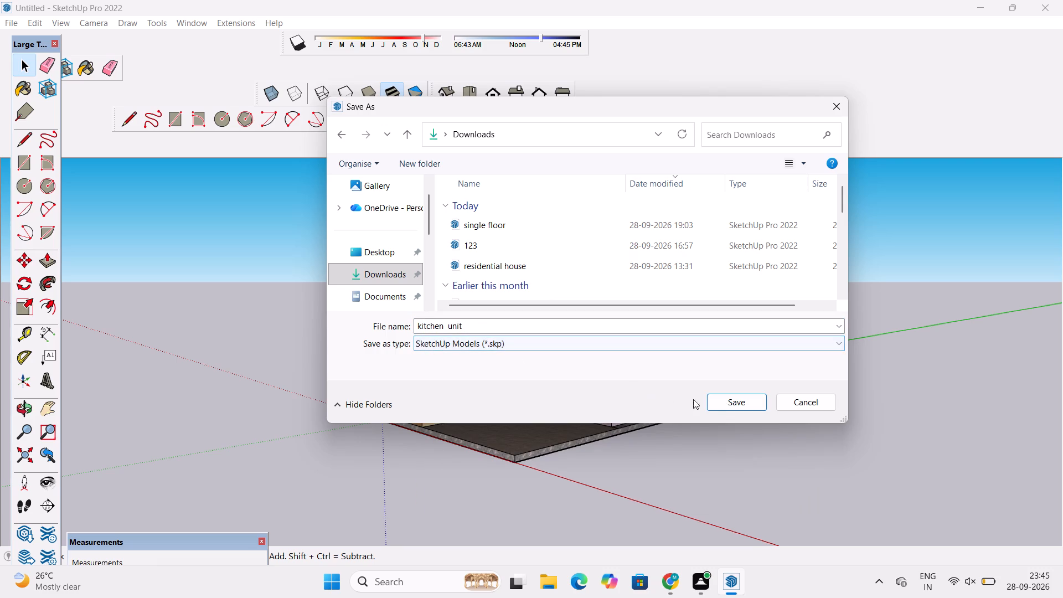
left_click(722, 401)
Export the current kitchen view as a 2D graphic PDF named "kitchen unit pdf" in the Downloads folder.
left_click(13, 19)
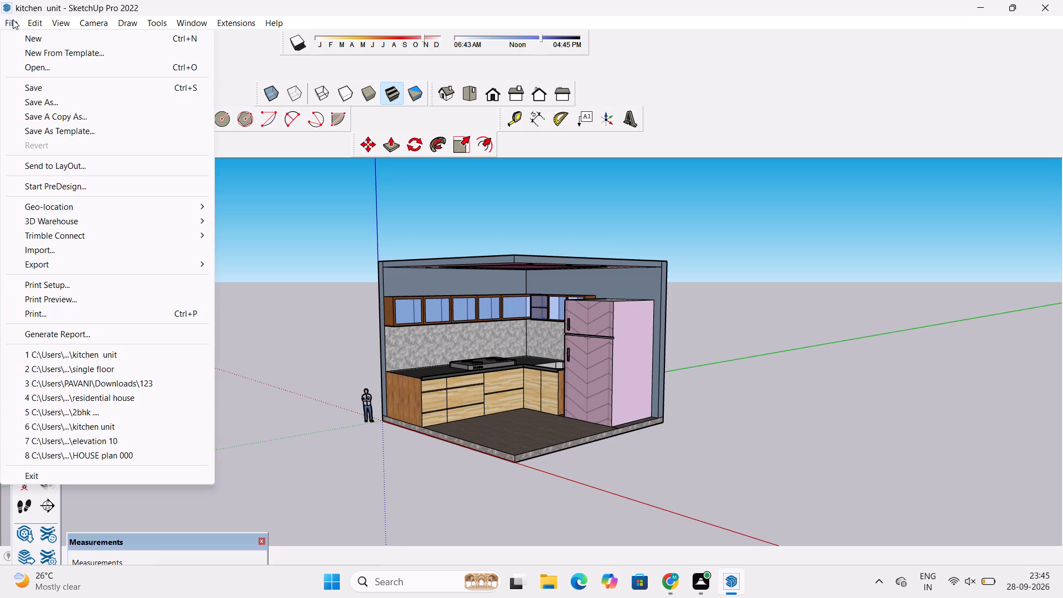
left_click(242, 277)
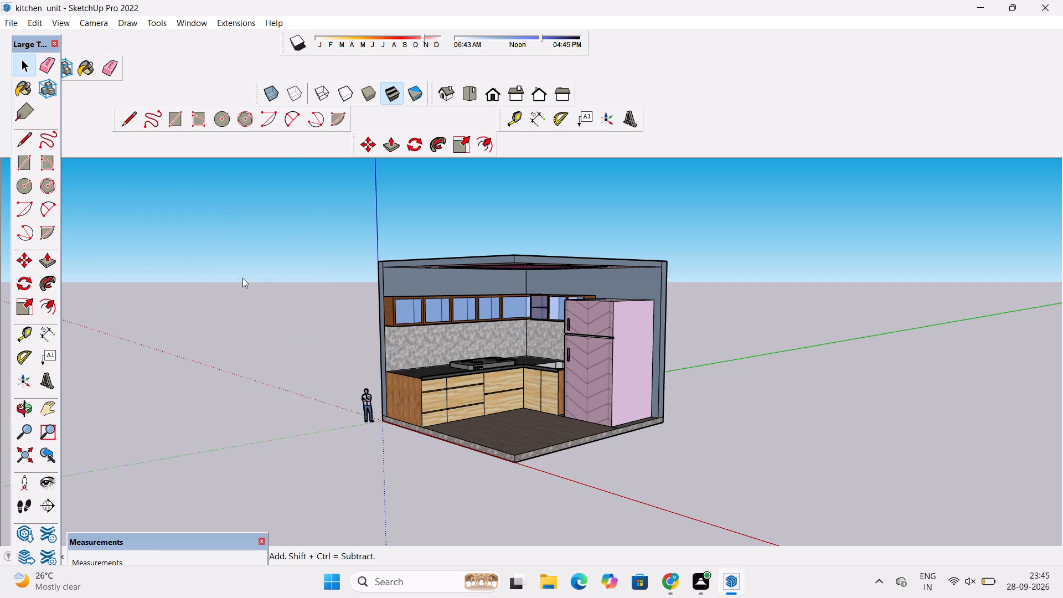
left_click(386, 300)
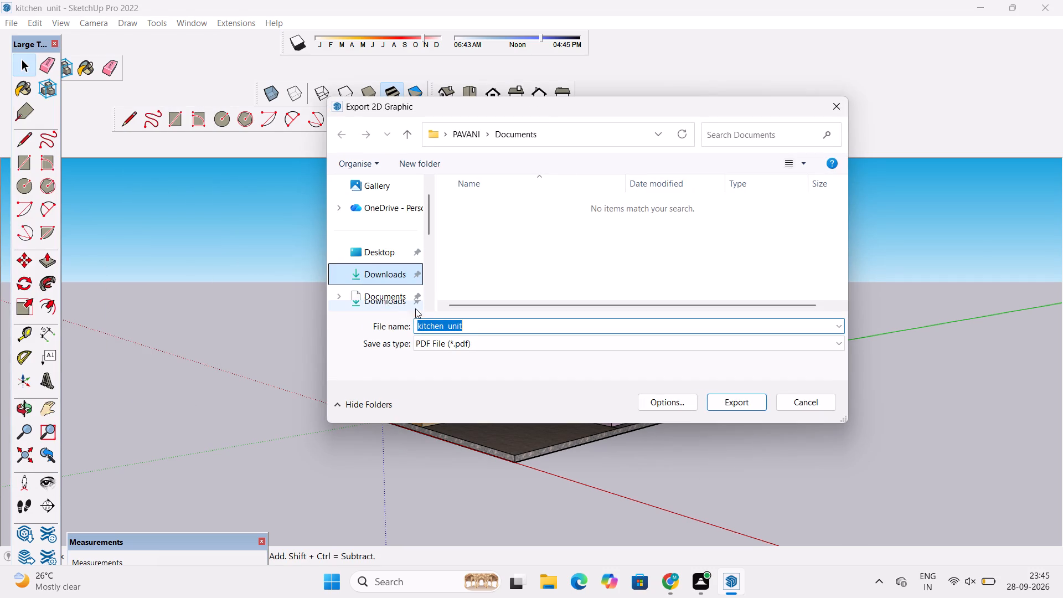
triple_click(463, 326)
key("space")
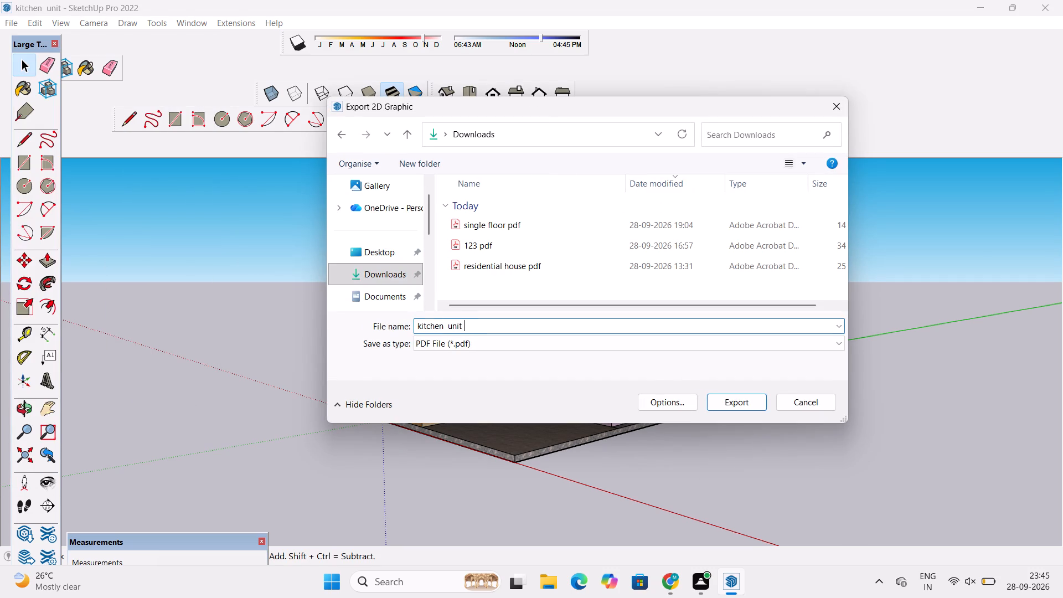
type("p")
type("df")
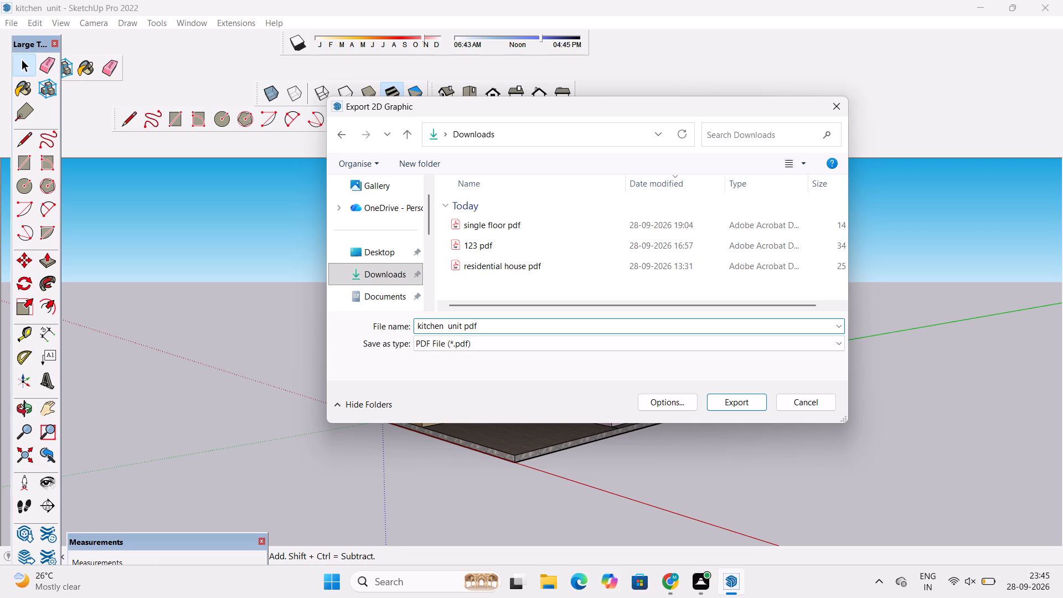
left_click(480, 339)
left_click(481, 340)
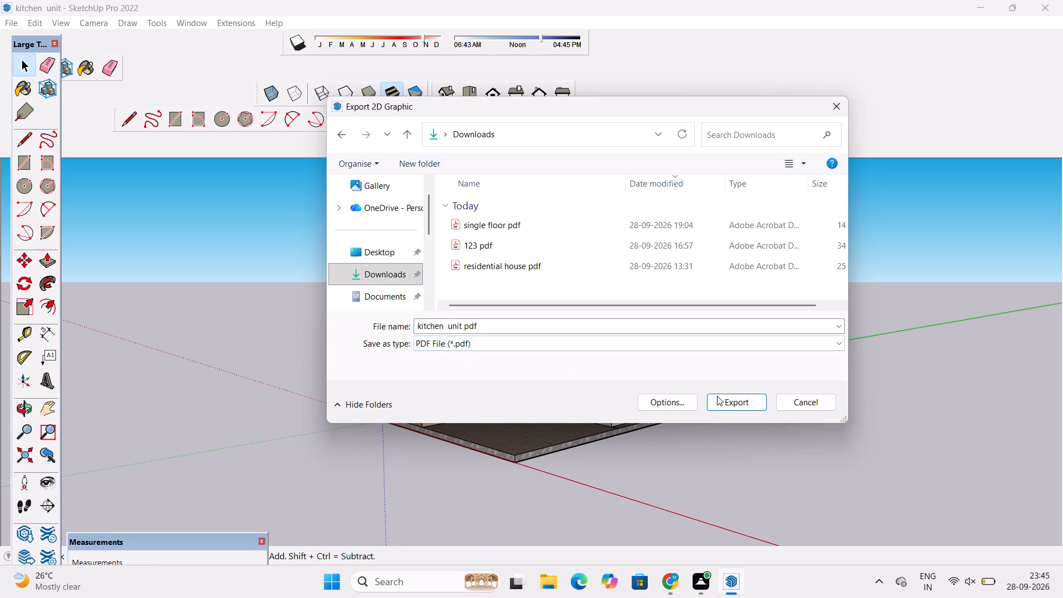
left_click(720, 398)
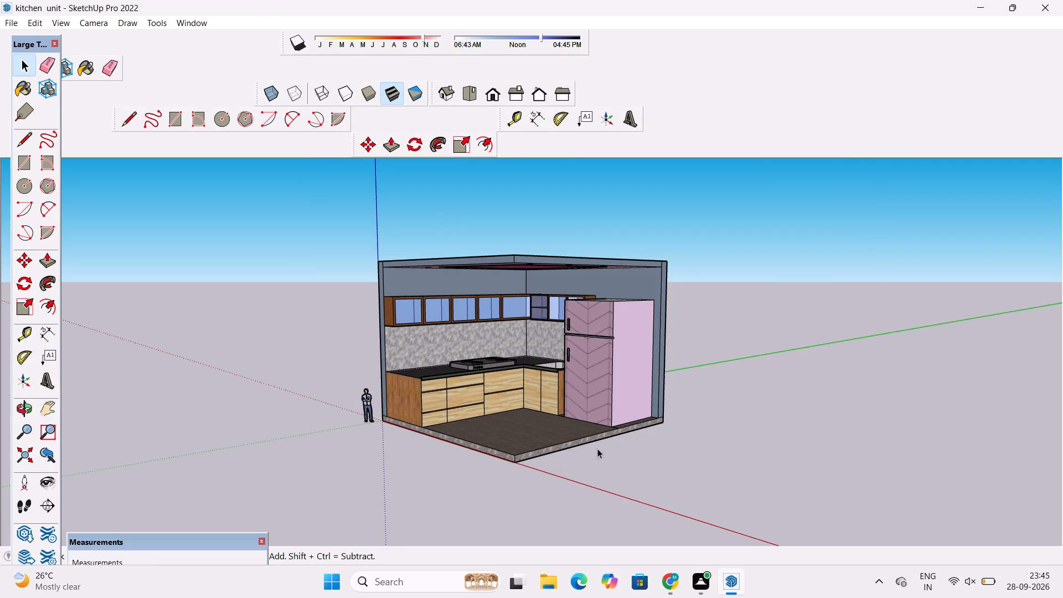